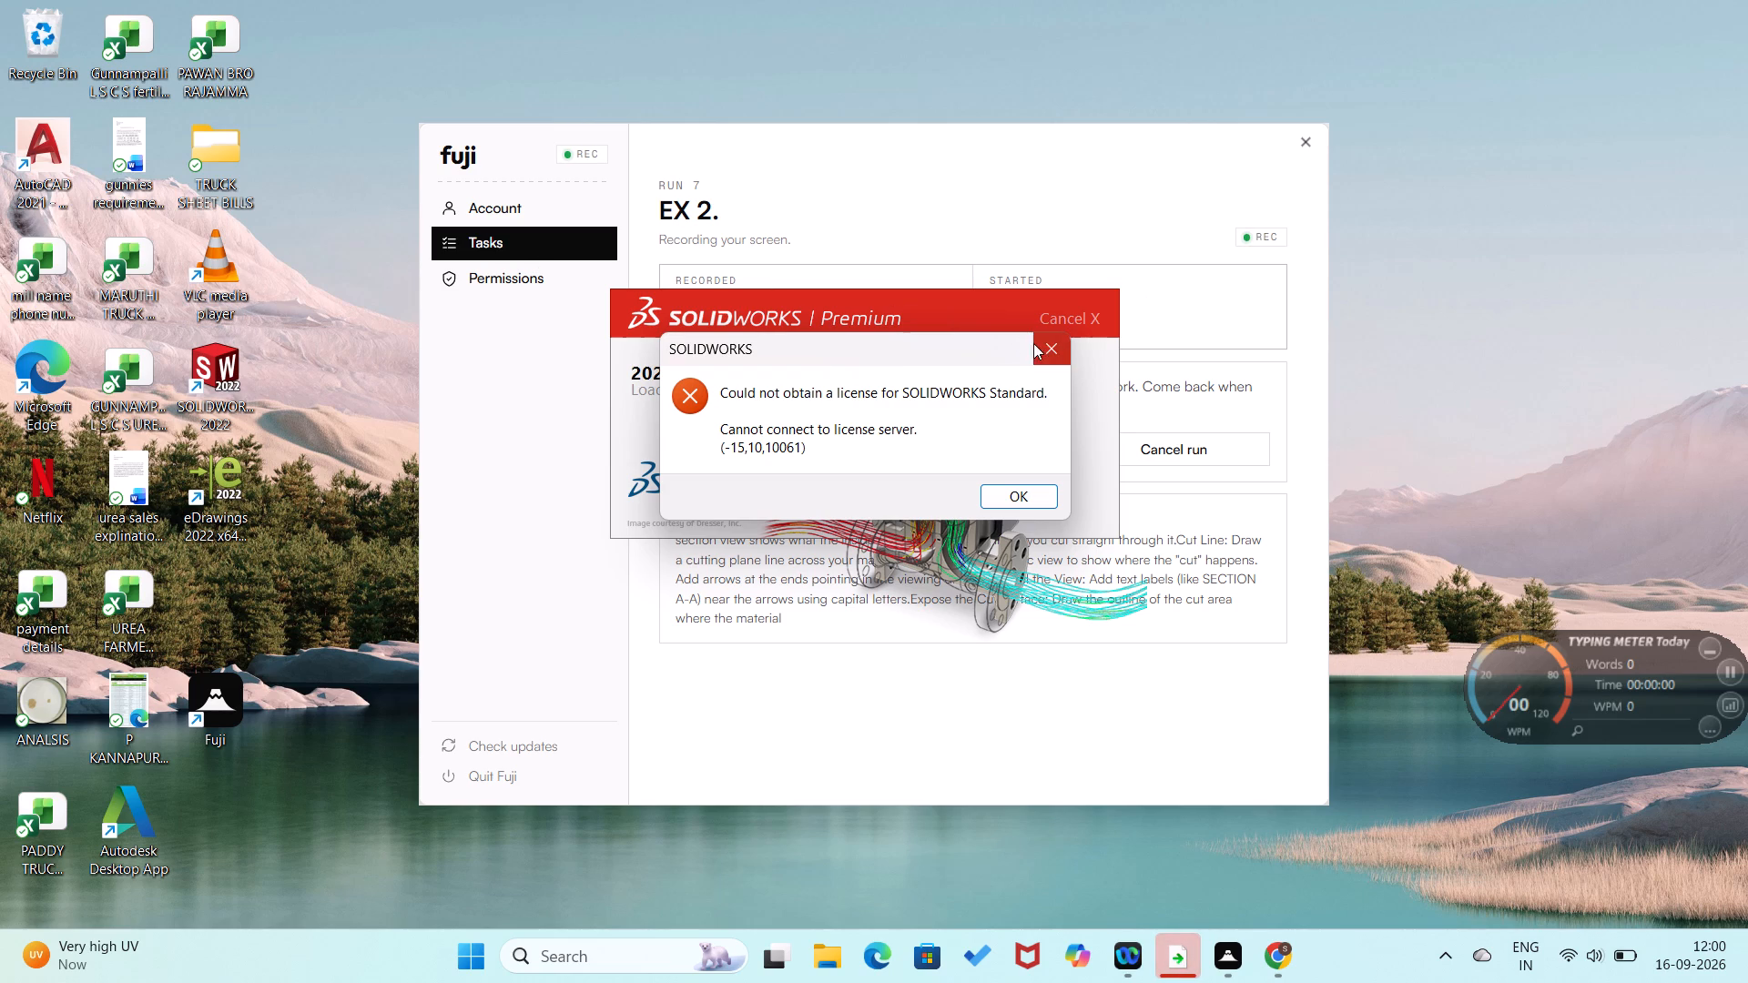
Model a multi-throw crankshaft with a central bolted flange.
Dismiss the SOLIDWORKS Standard license error shown during startup.
left_click(1053, 356)
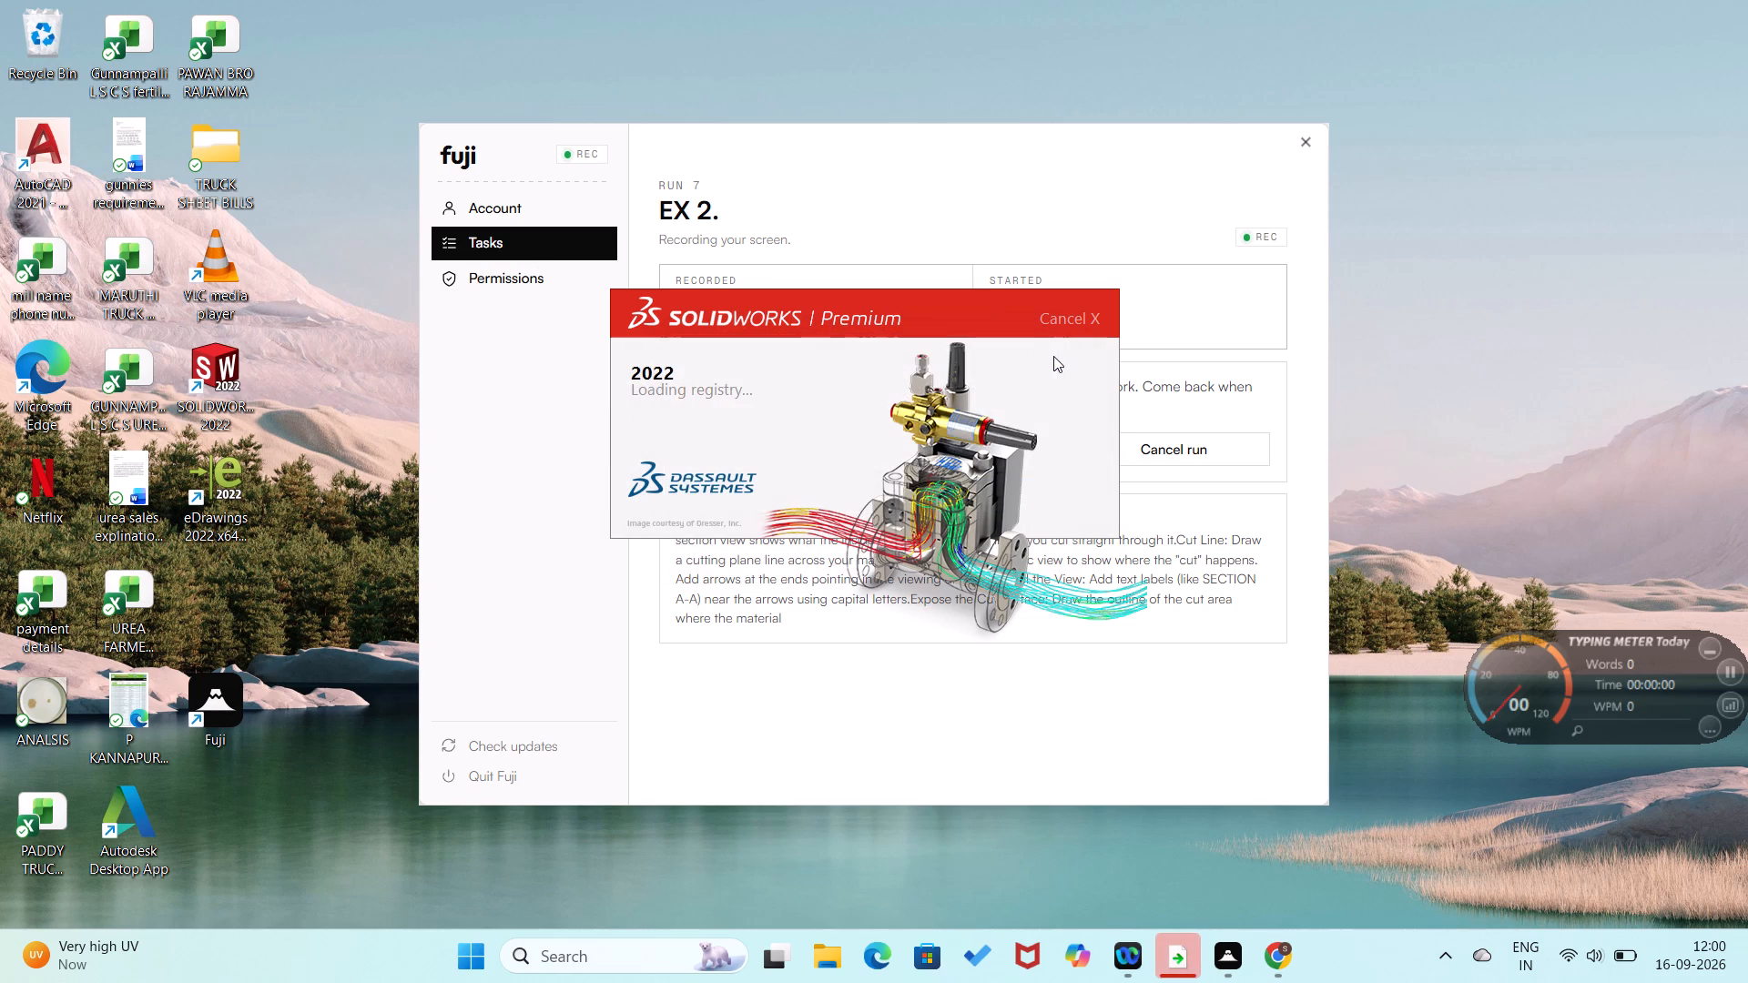
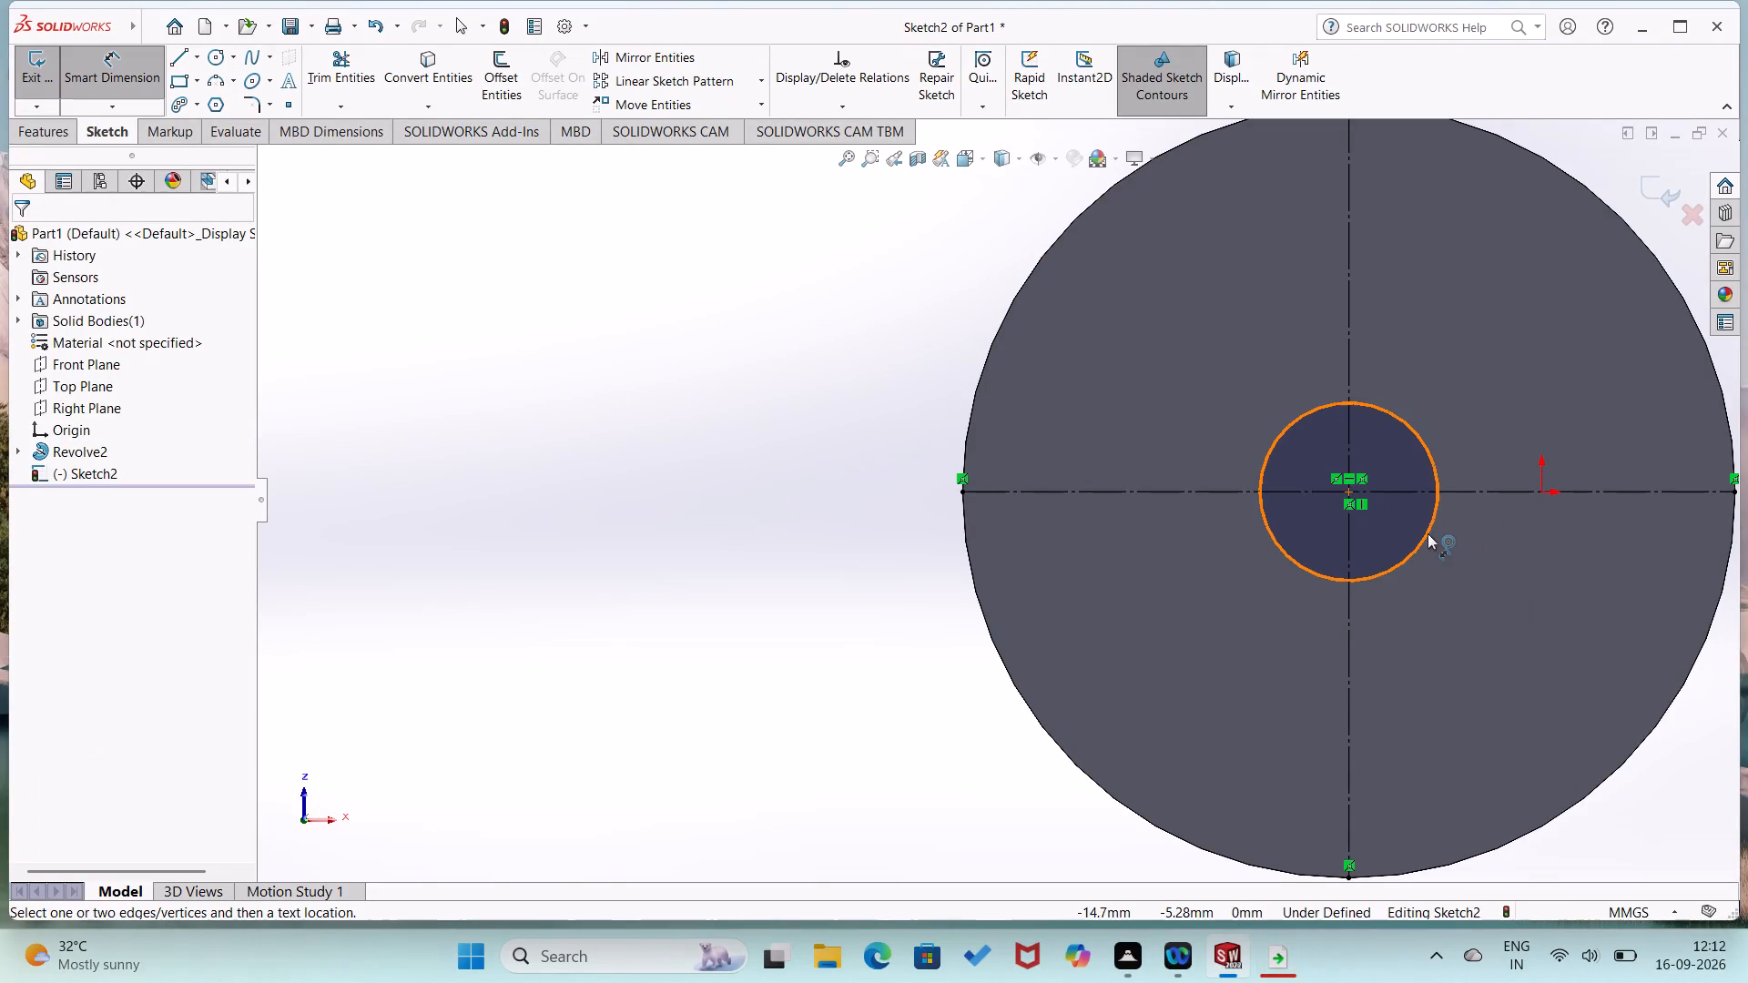
Dimension the circle at the centre of the cylinder's end face to a diameter of 25 mm.
left_click(1428, 533)
left_click(1537, 535)
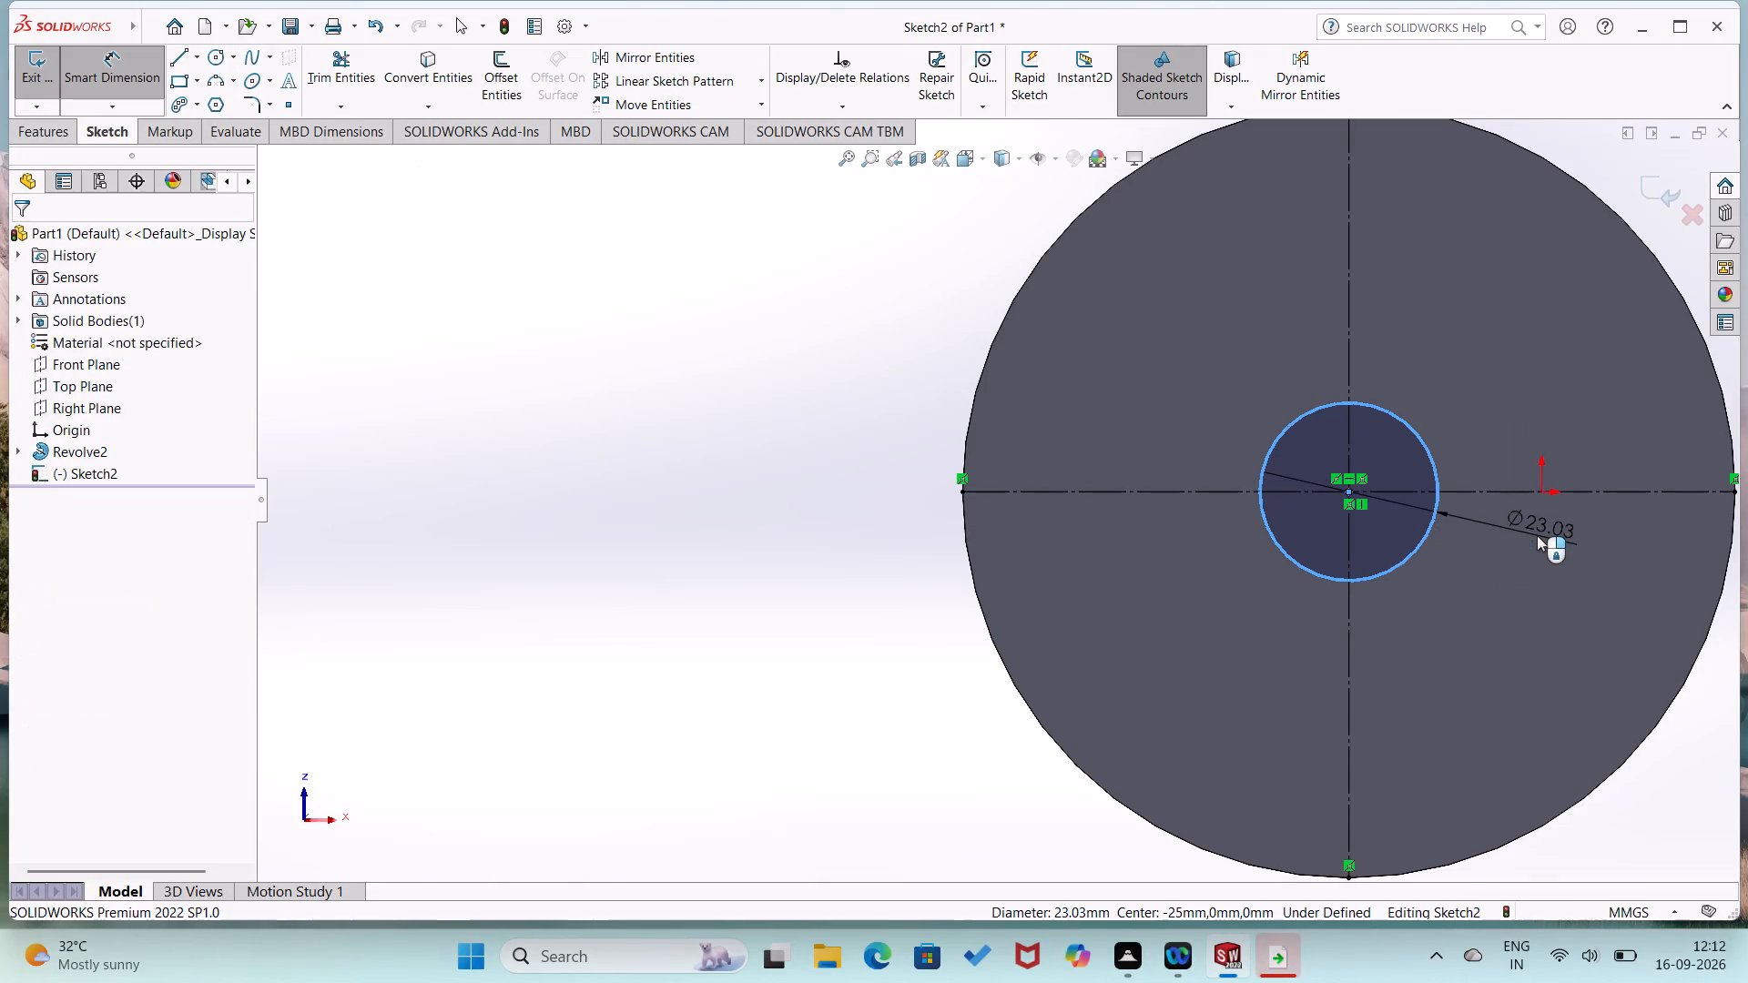
type("25")
key("Return")
key("3")
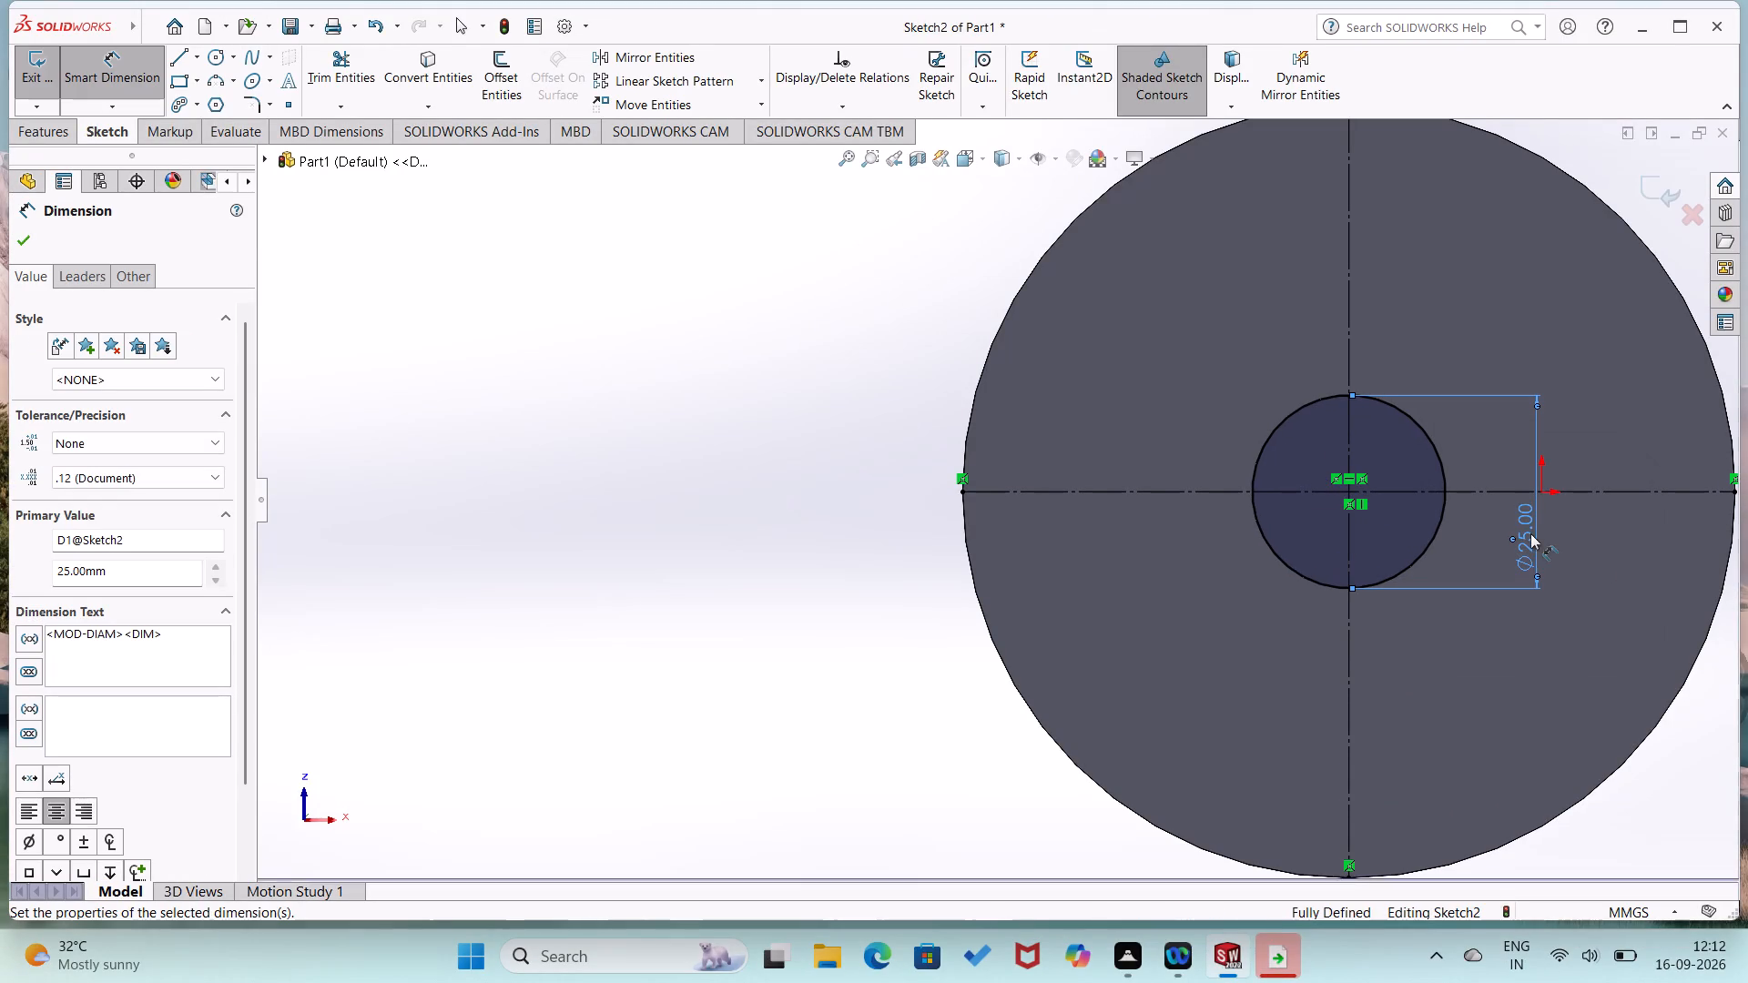
left_click(982, 696)
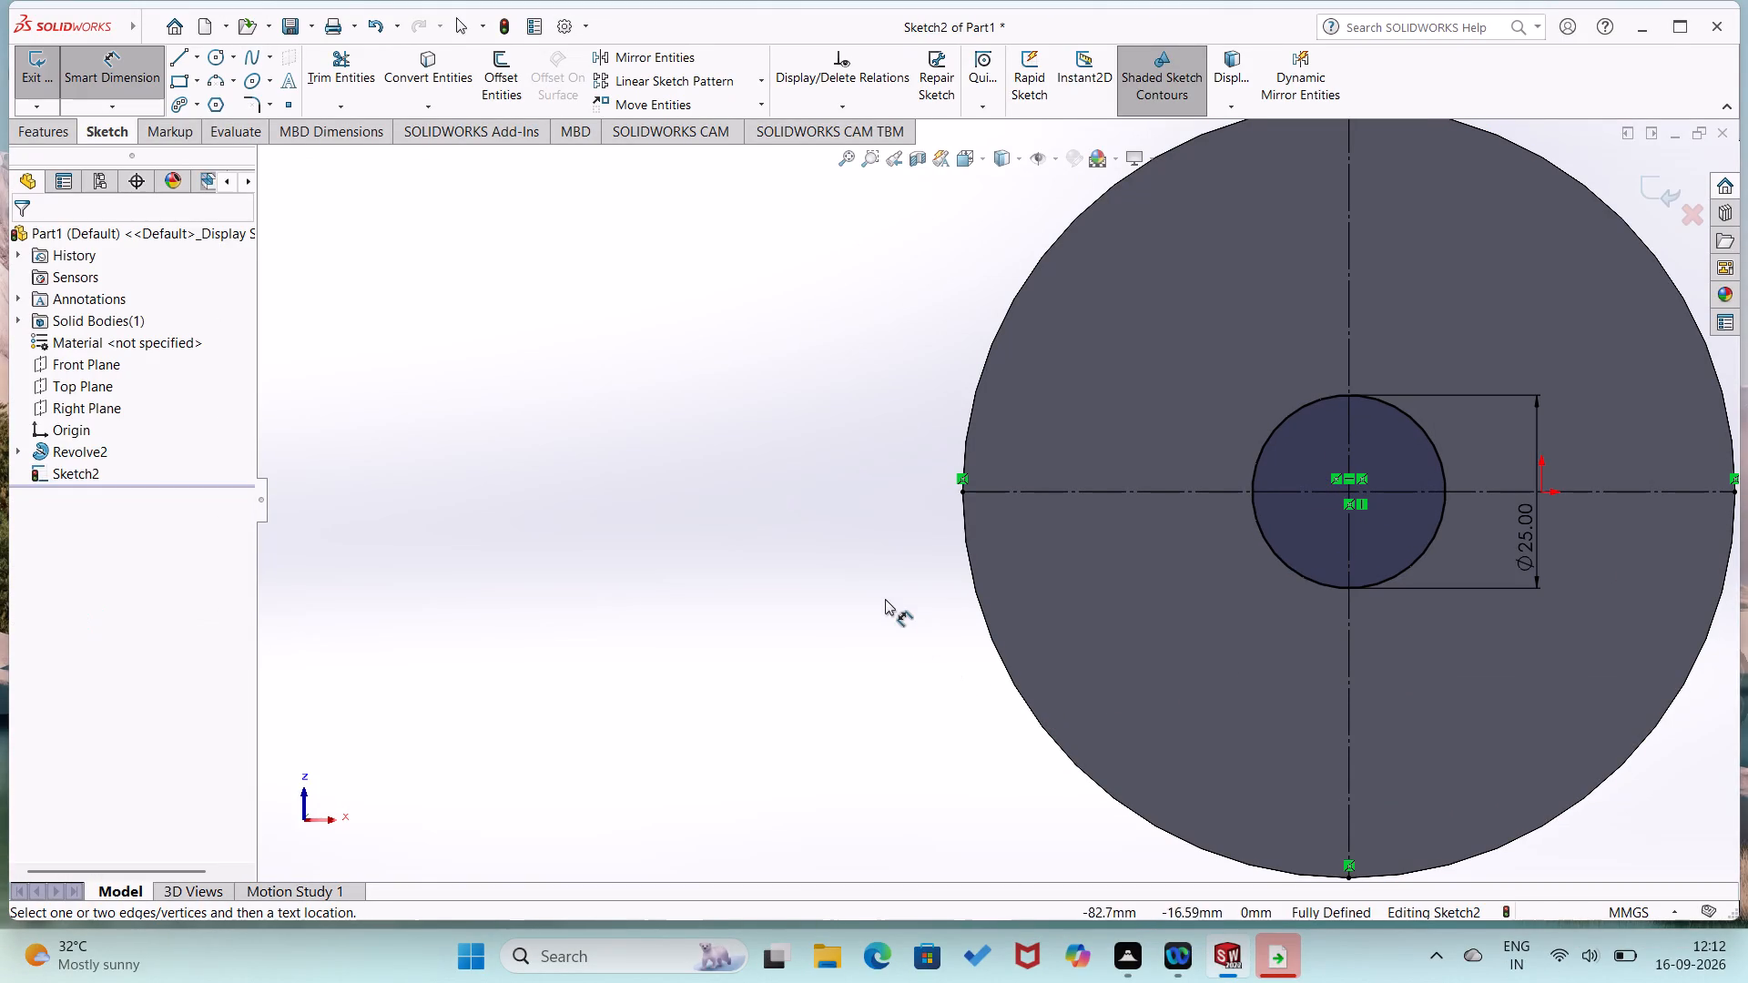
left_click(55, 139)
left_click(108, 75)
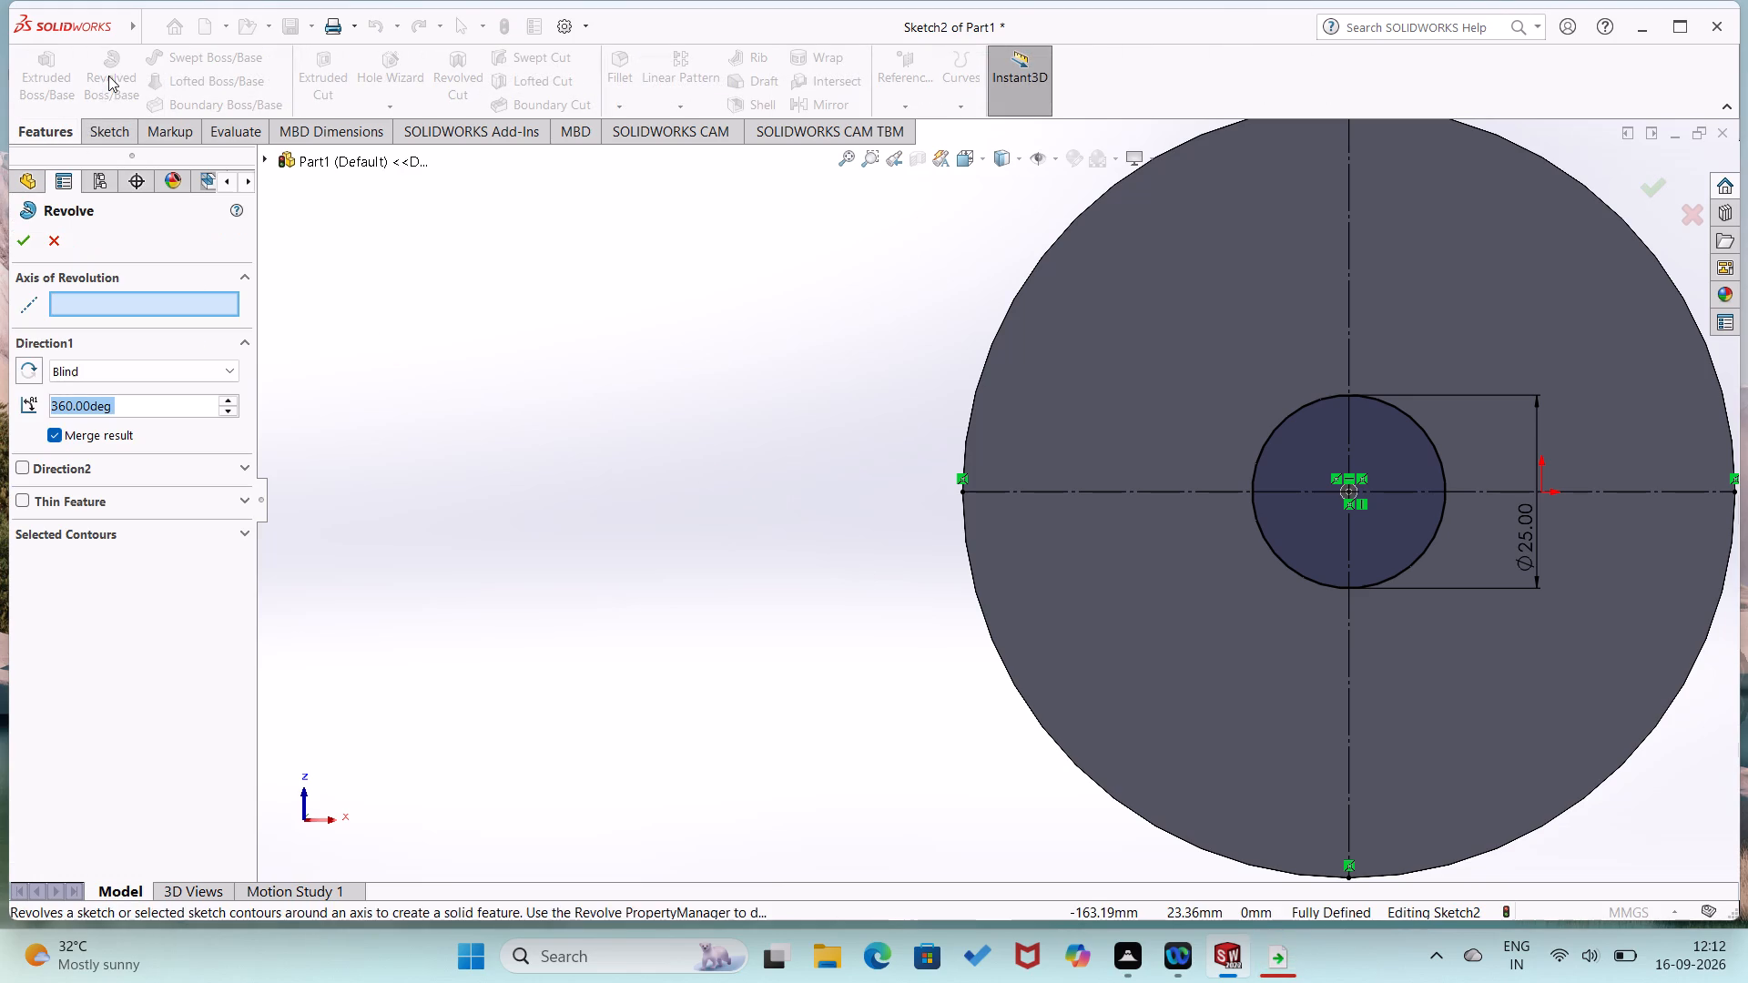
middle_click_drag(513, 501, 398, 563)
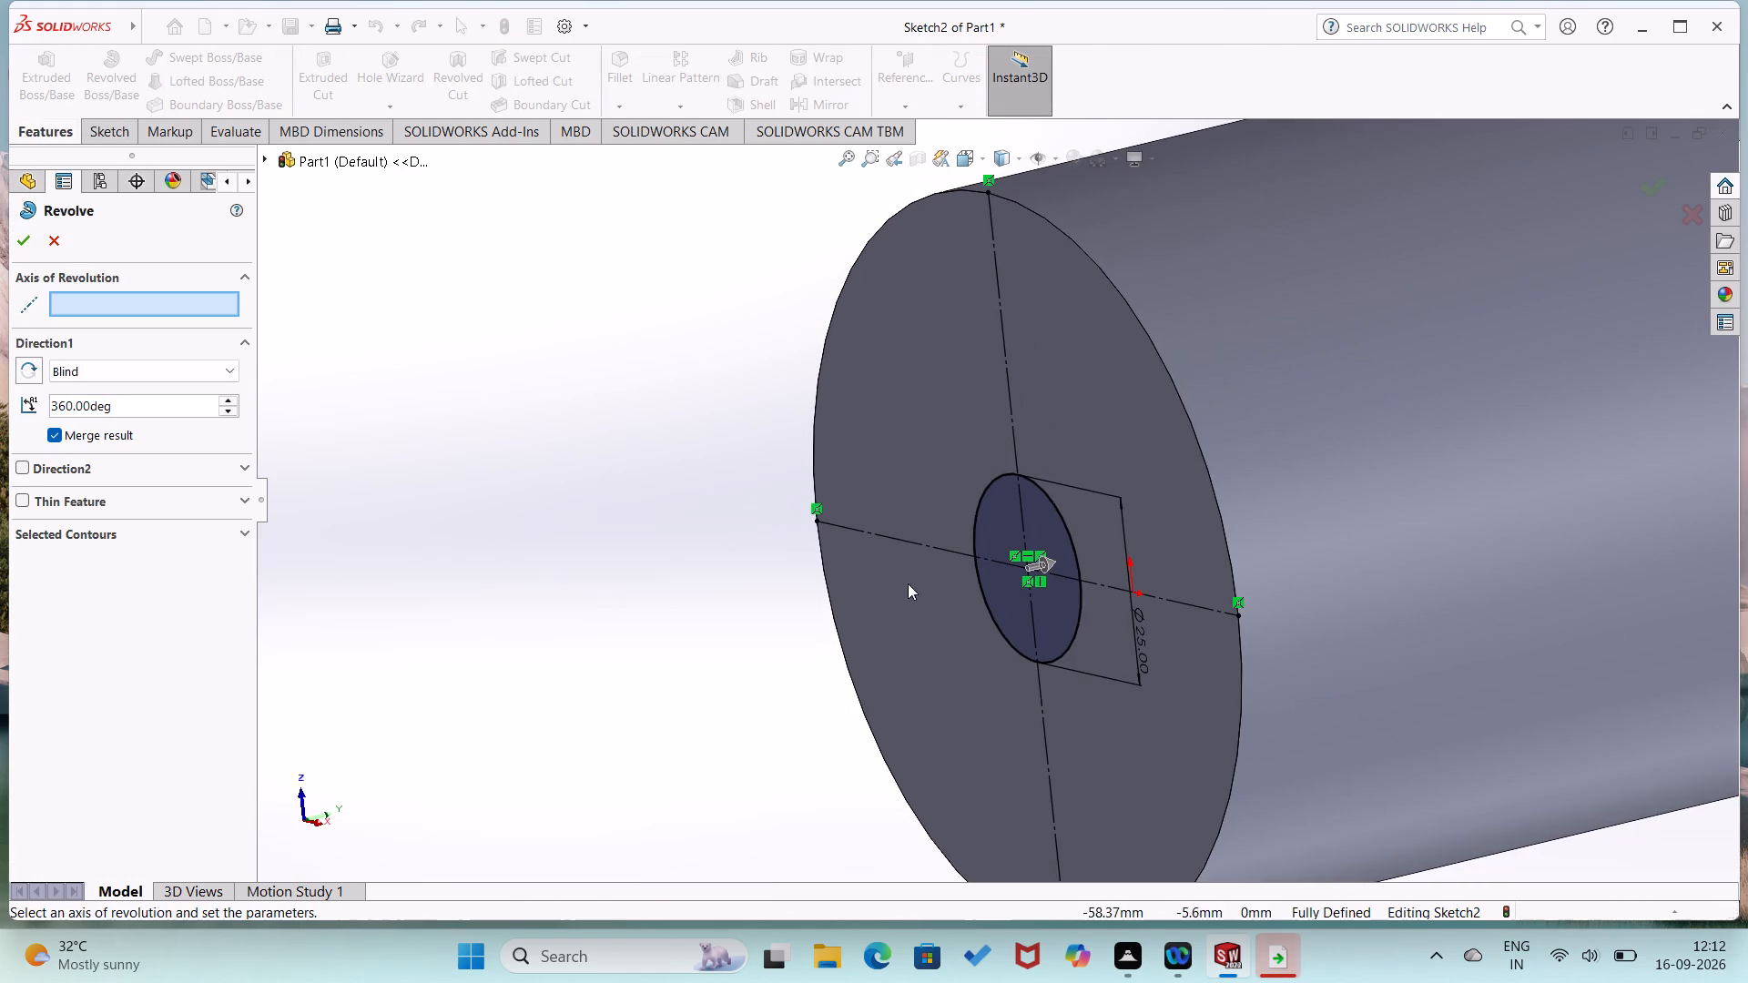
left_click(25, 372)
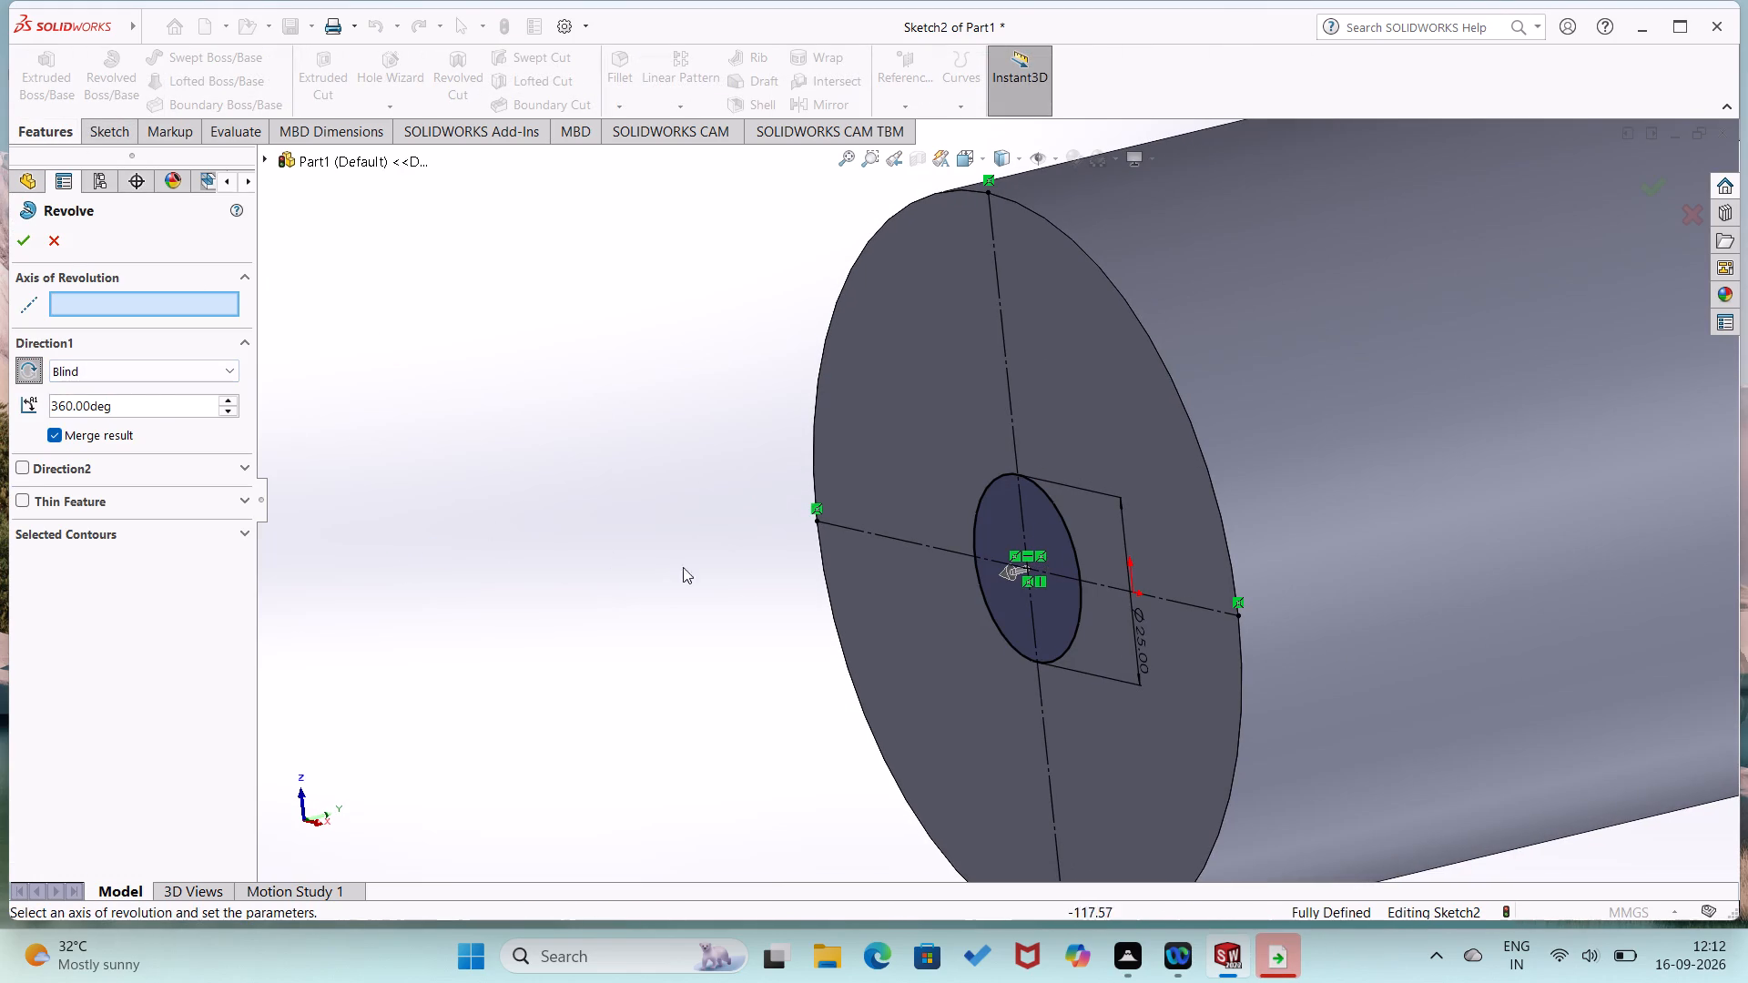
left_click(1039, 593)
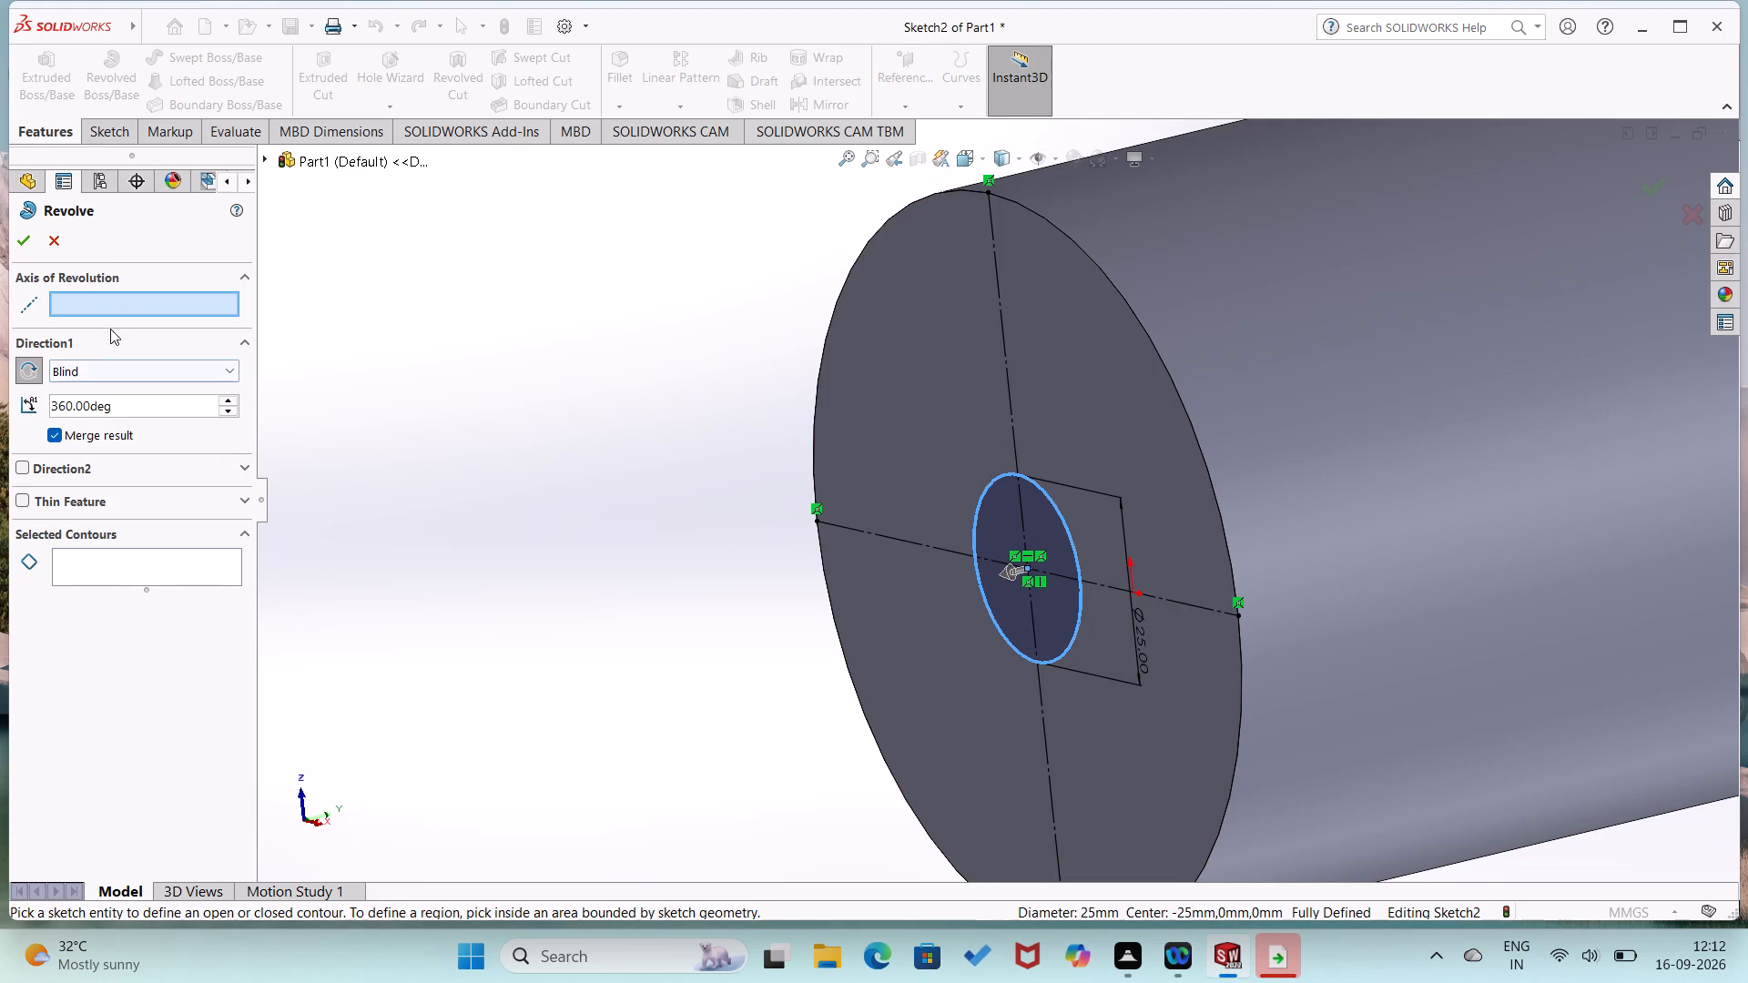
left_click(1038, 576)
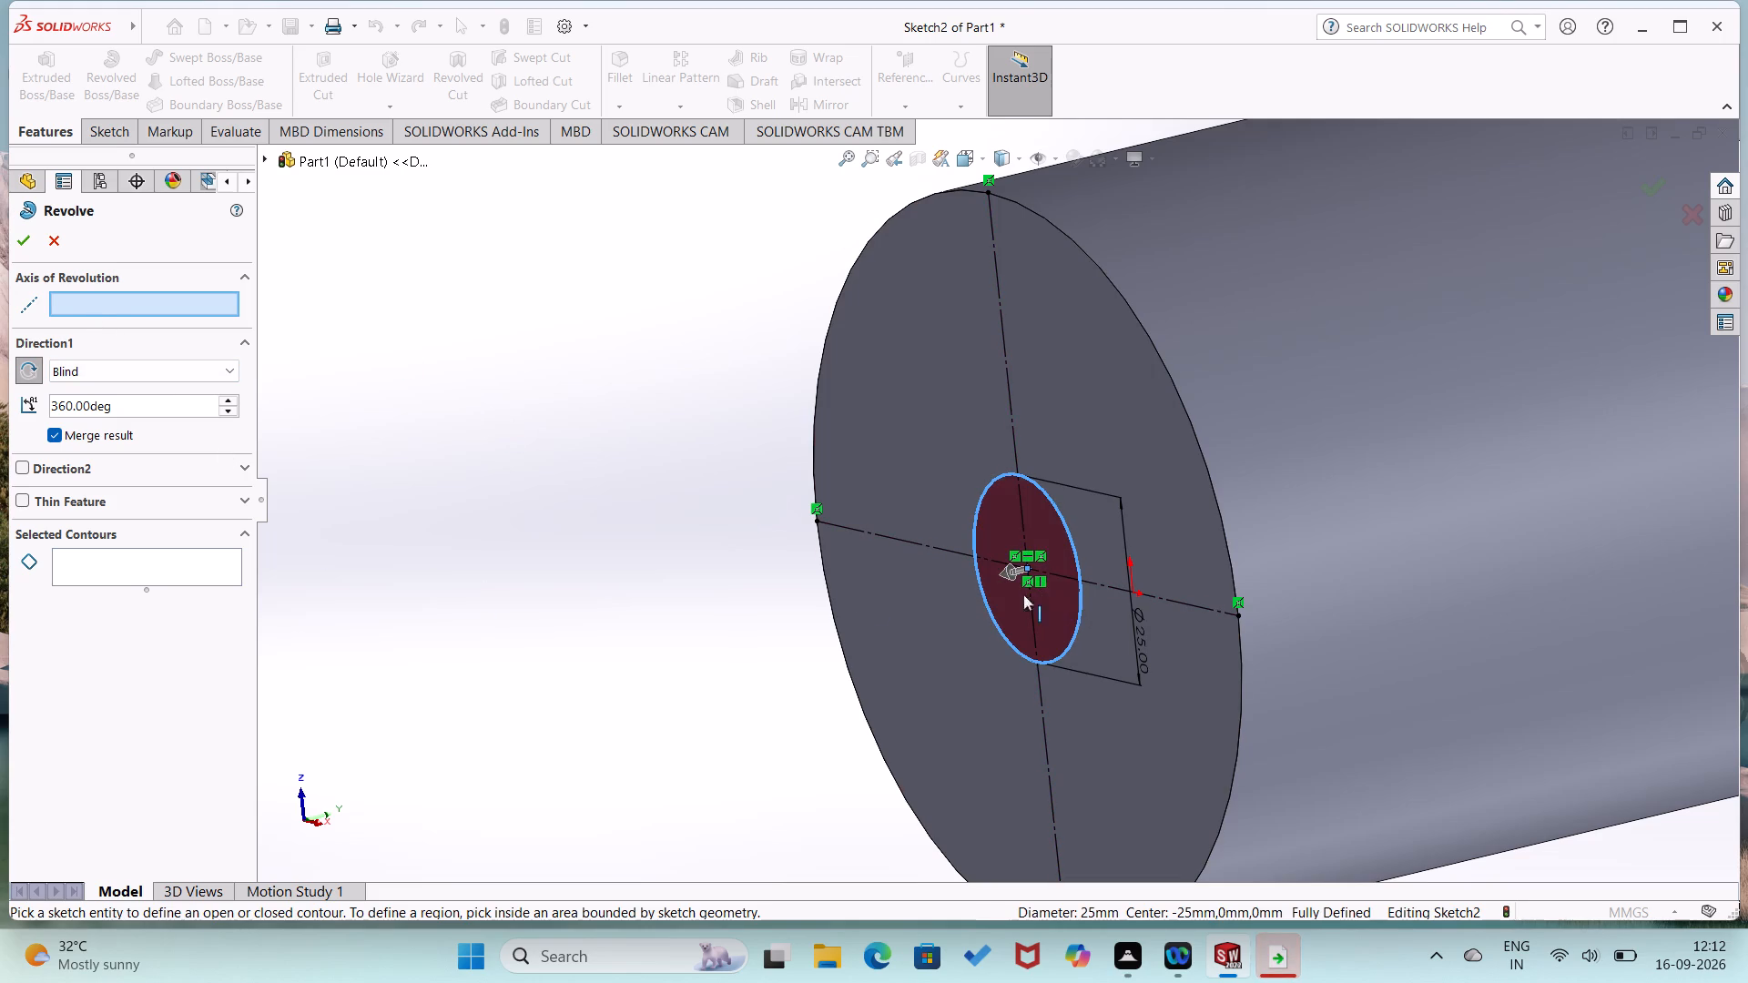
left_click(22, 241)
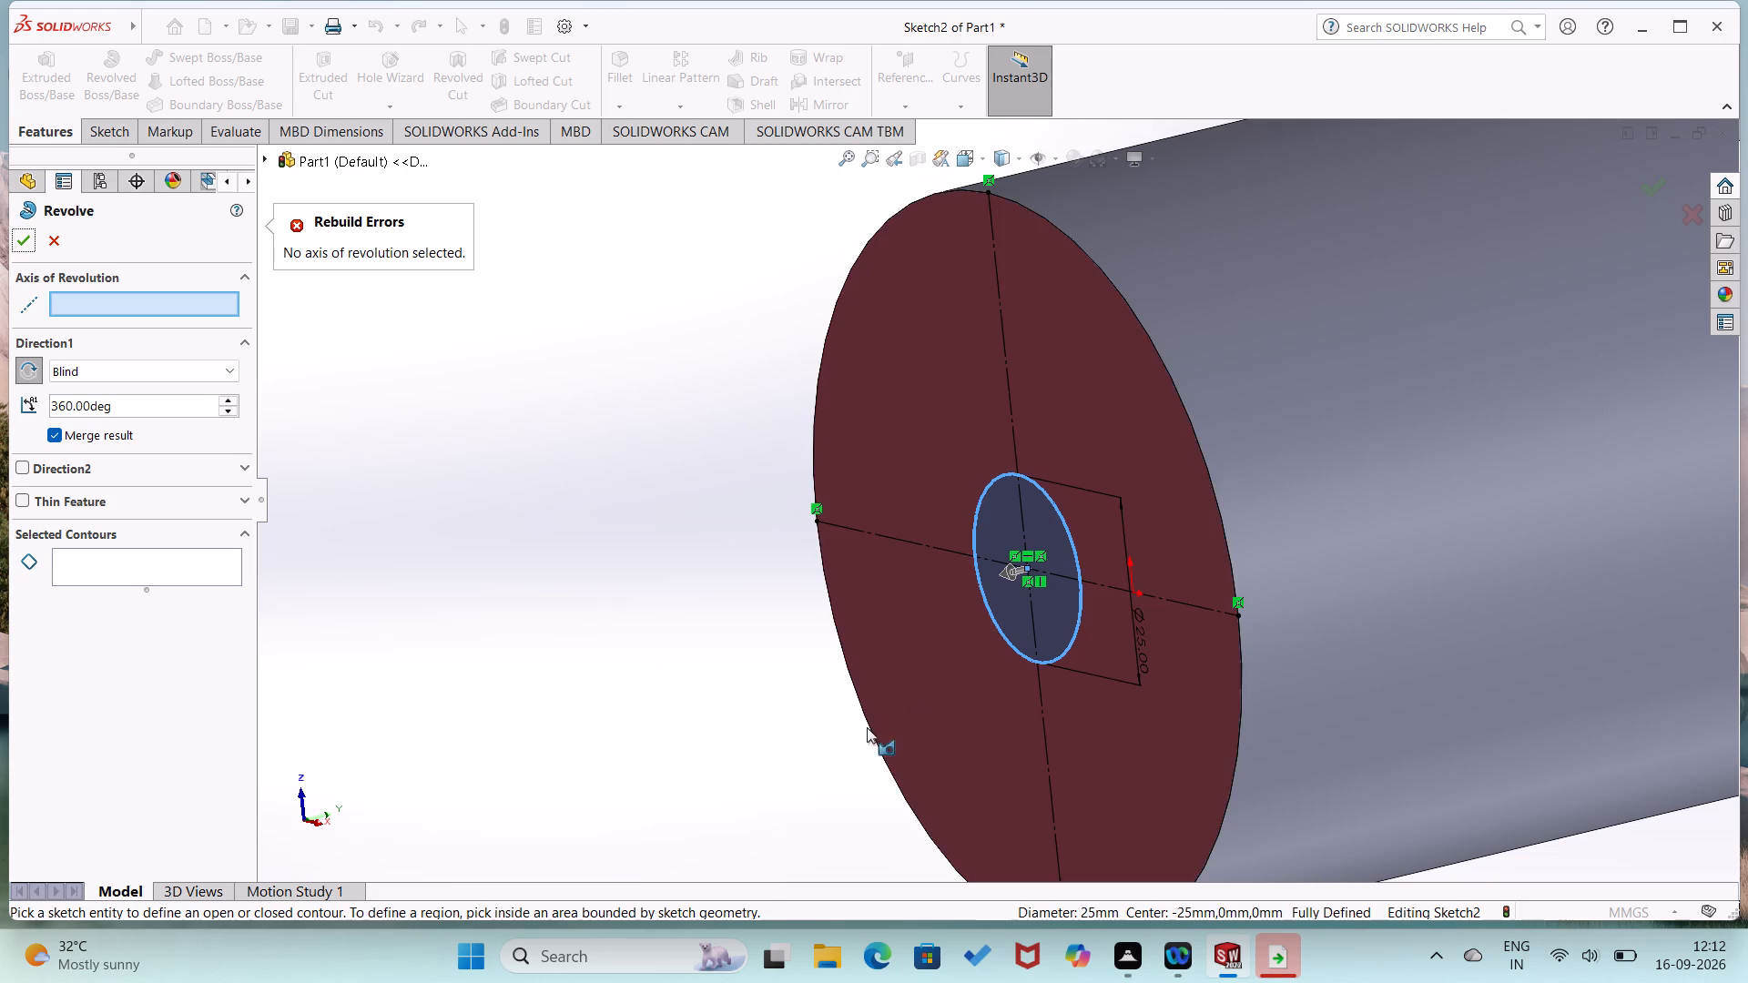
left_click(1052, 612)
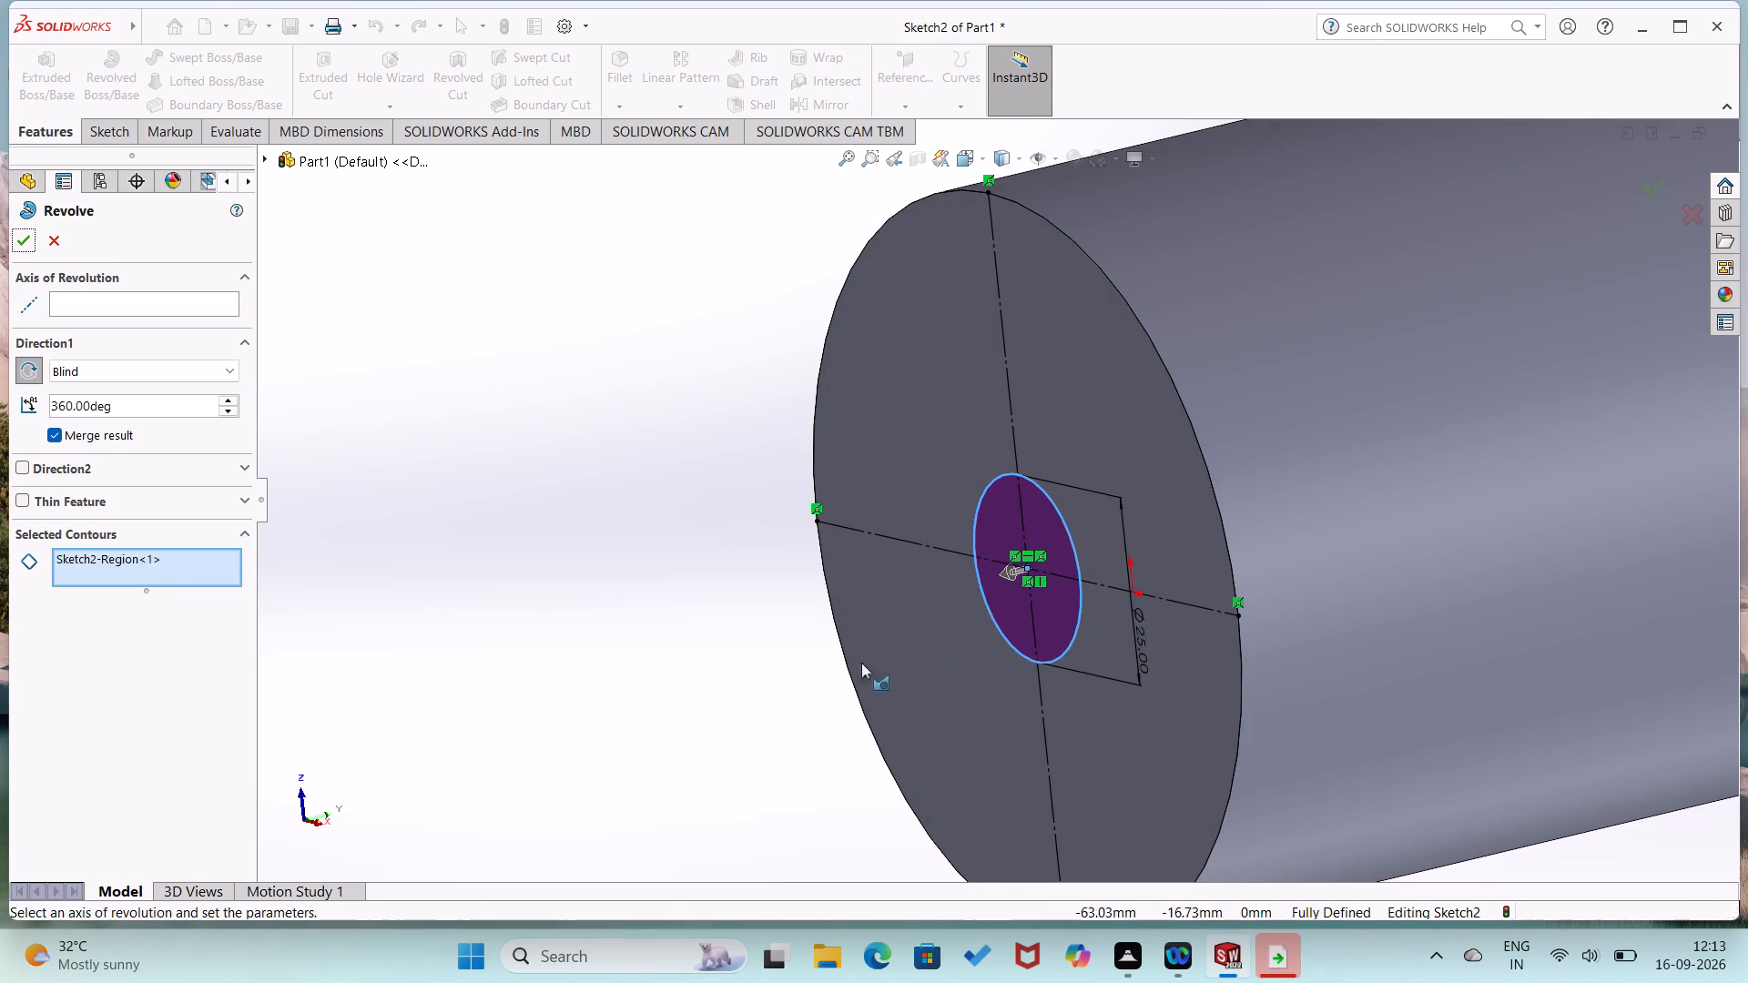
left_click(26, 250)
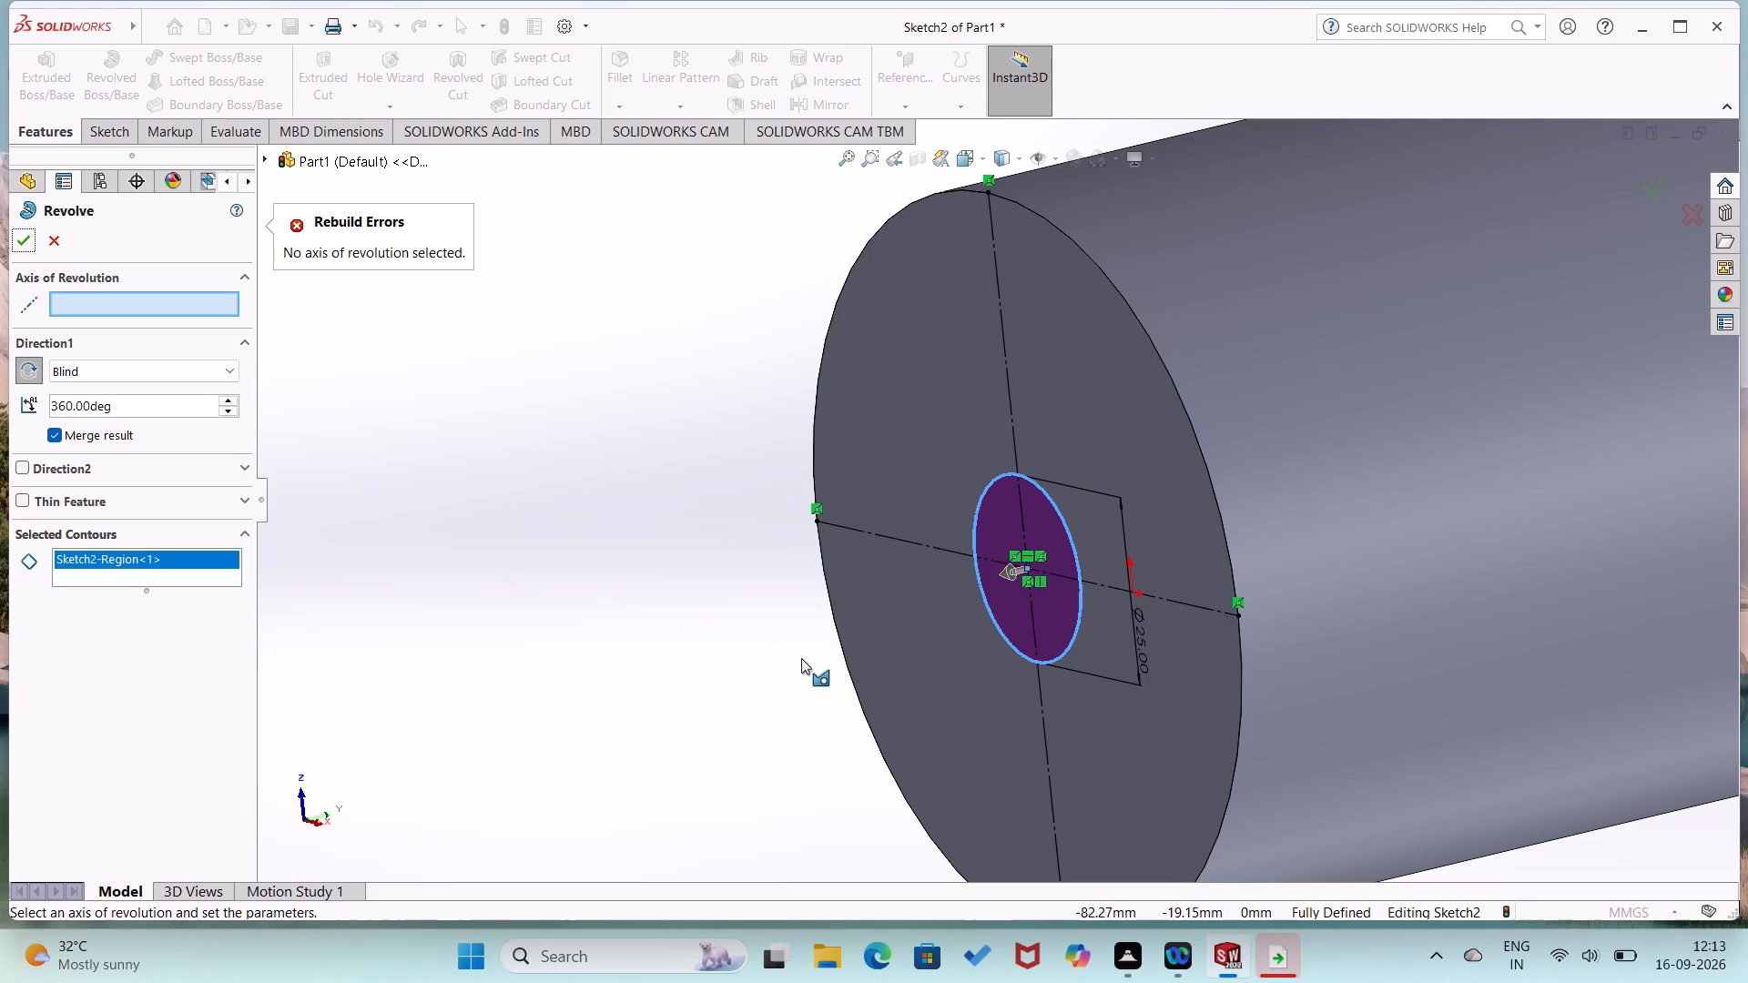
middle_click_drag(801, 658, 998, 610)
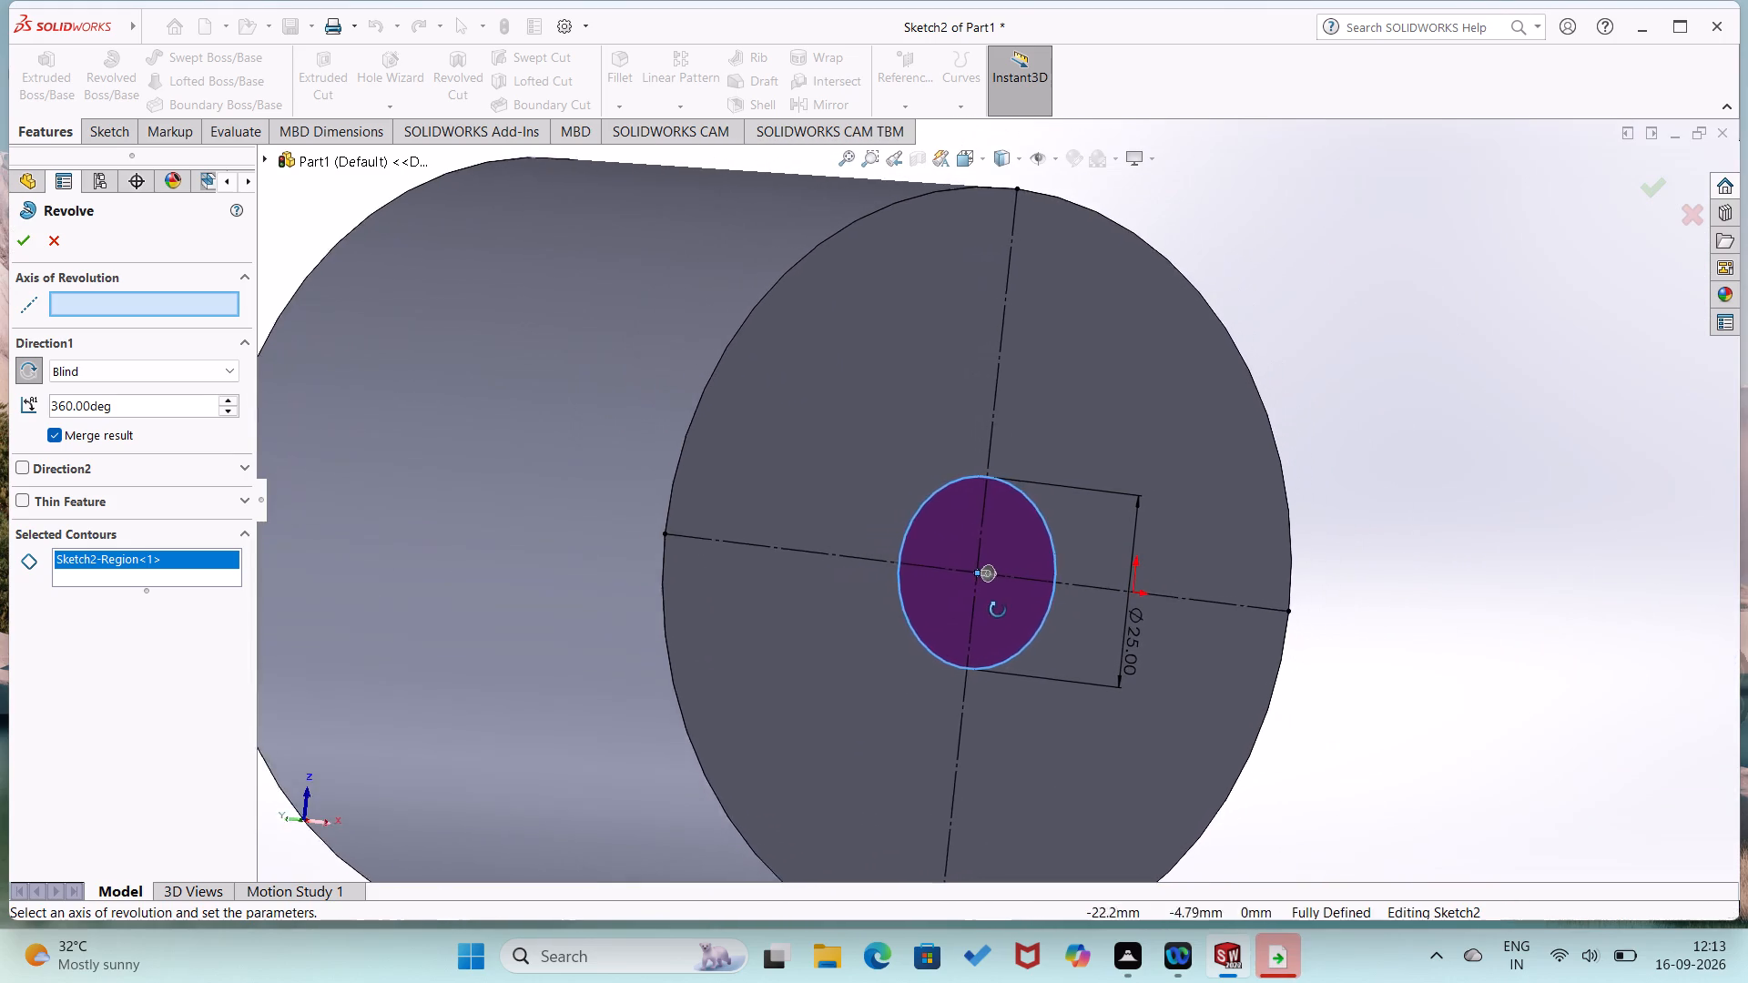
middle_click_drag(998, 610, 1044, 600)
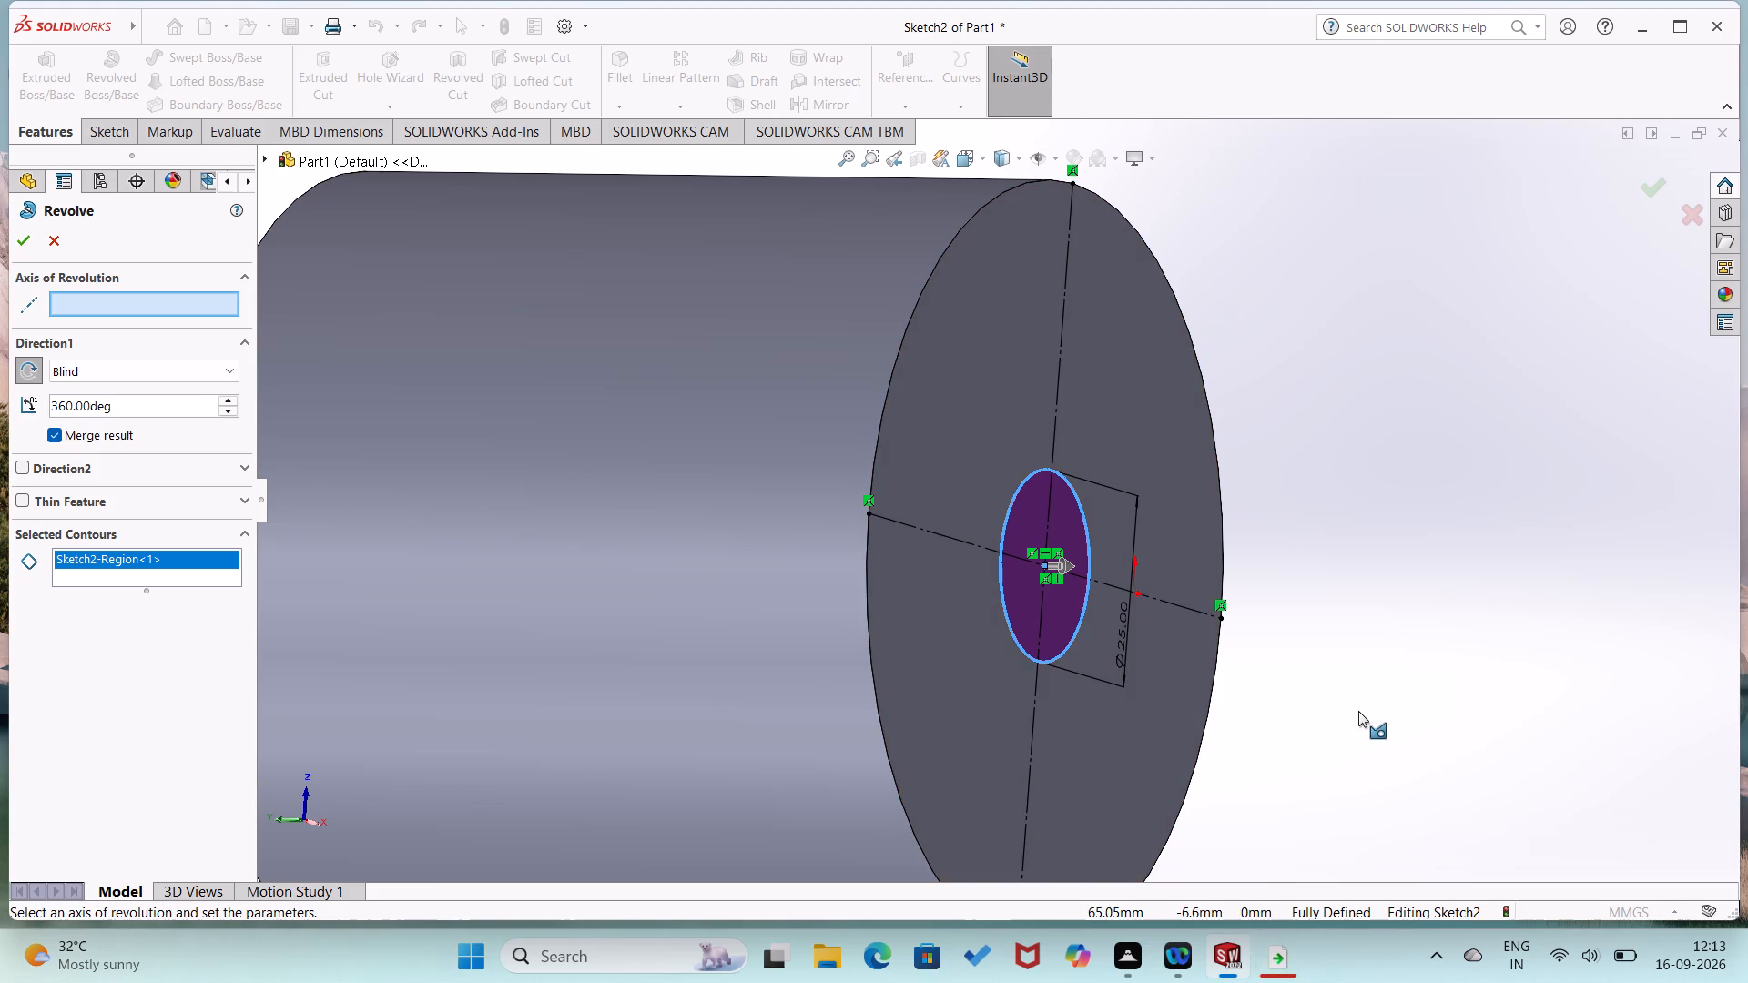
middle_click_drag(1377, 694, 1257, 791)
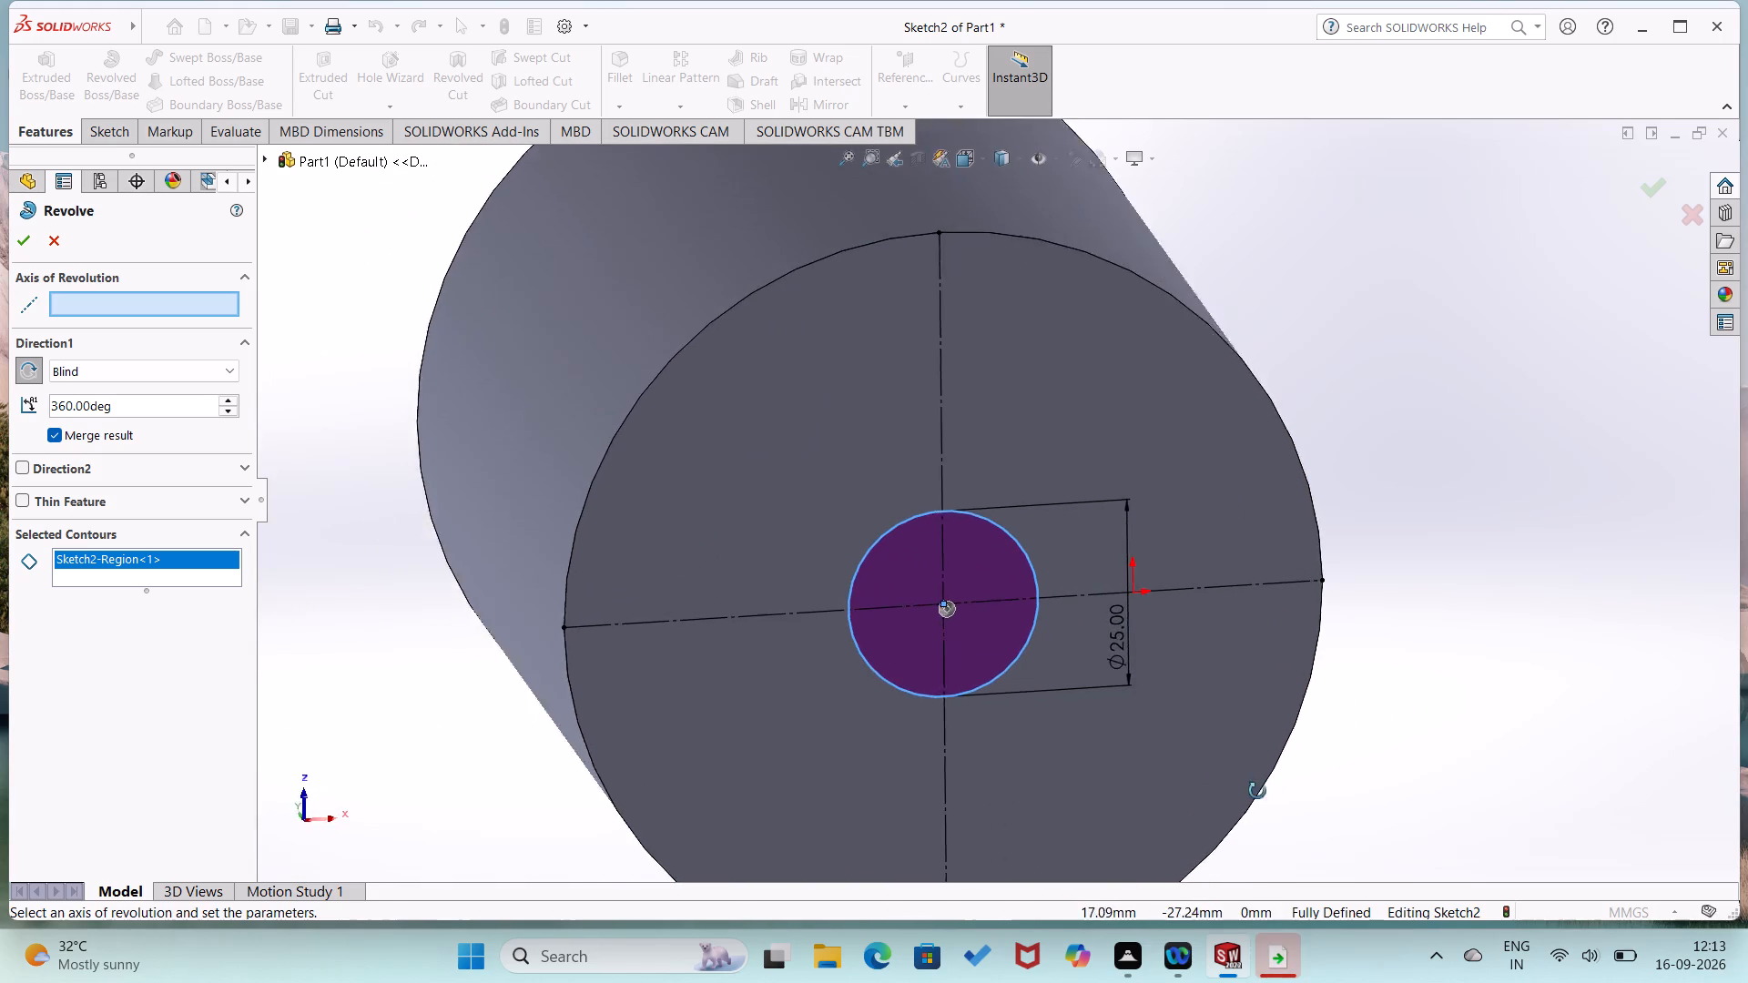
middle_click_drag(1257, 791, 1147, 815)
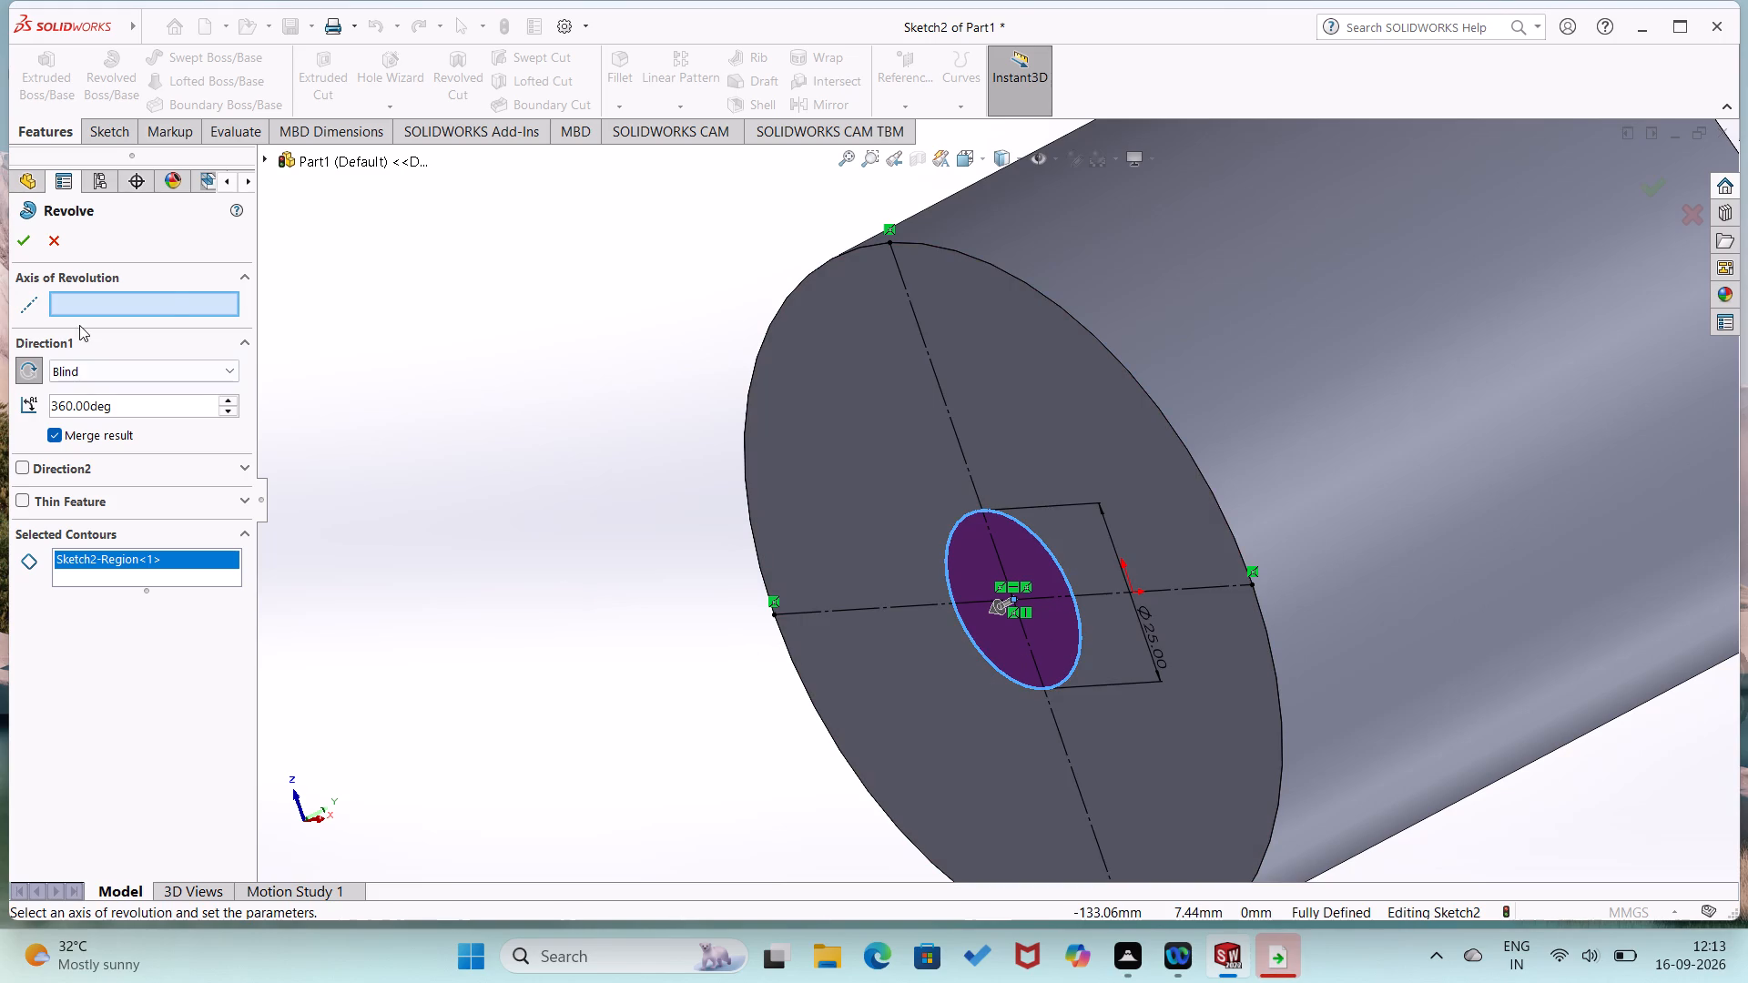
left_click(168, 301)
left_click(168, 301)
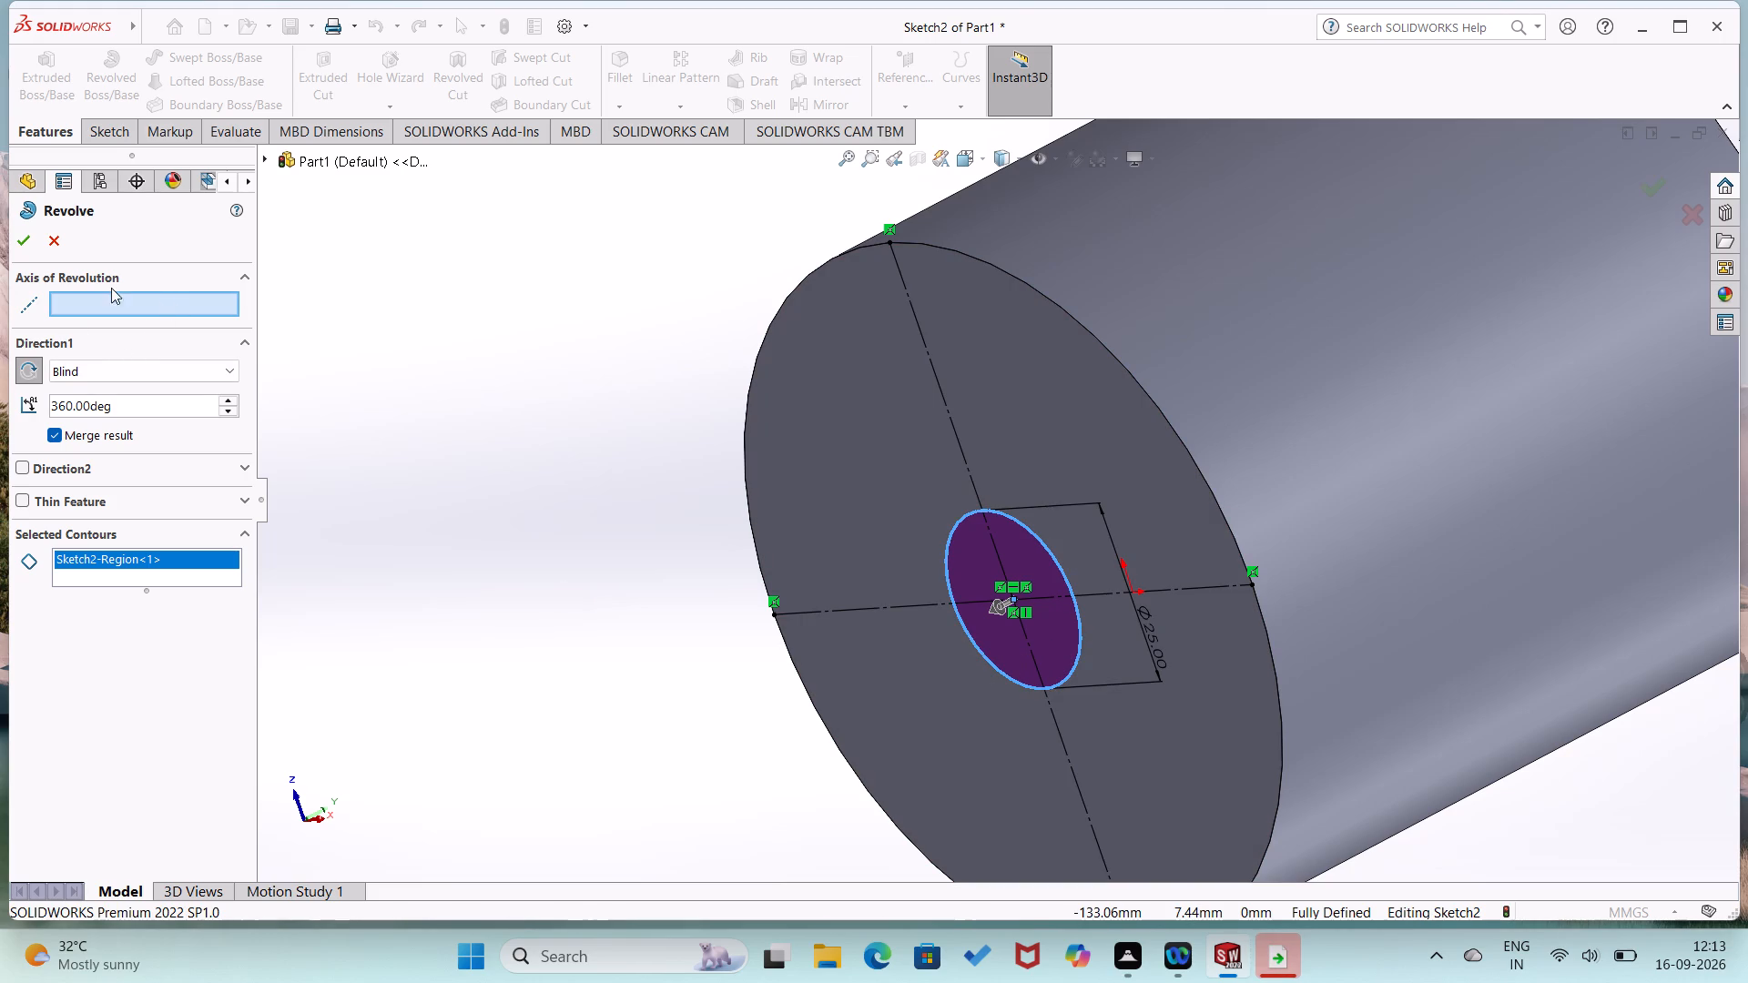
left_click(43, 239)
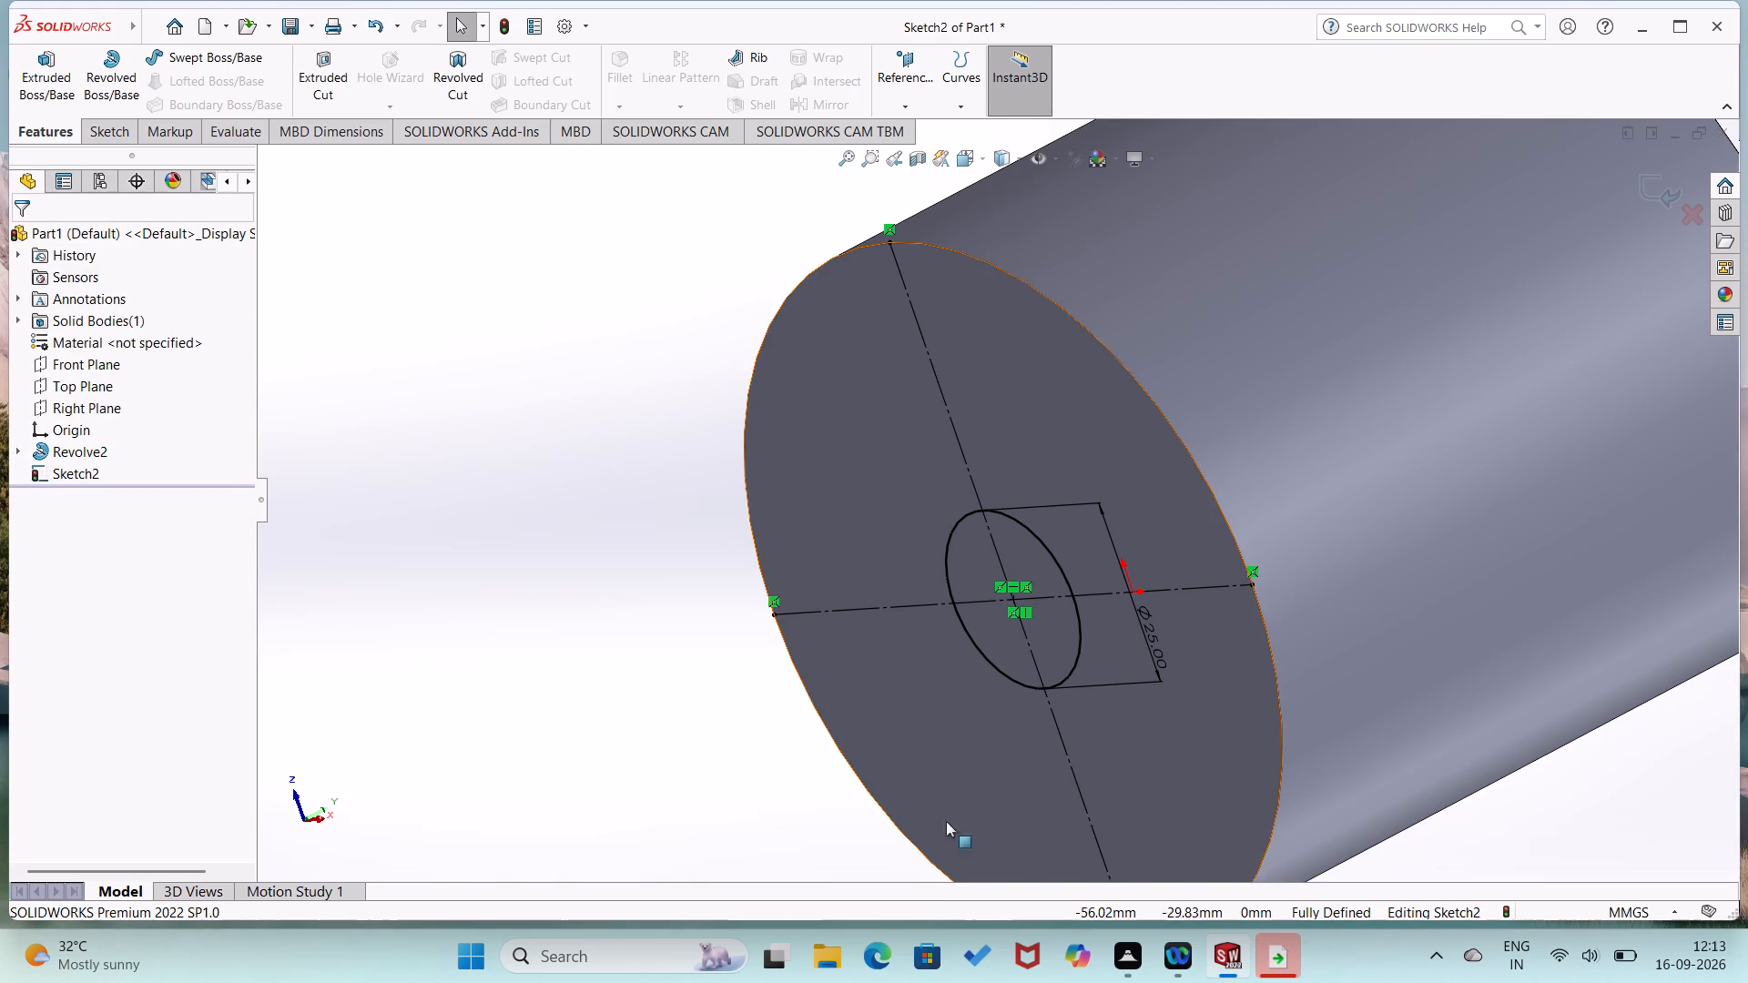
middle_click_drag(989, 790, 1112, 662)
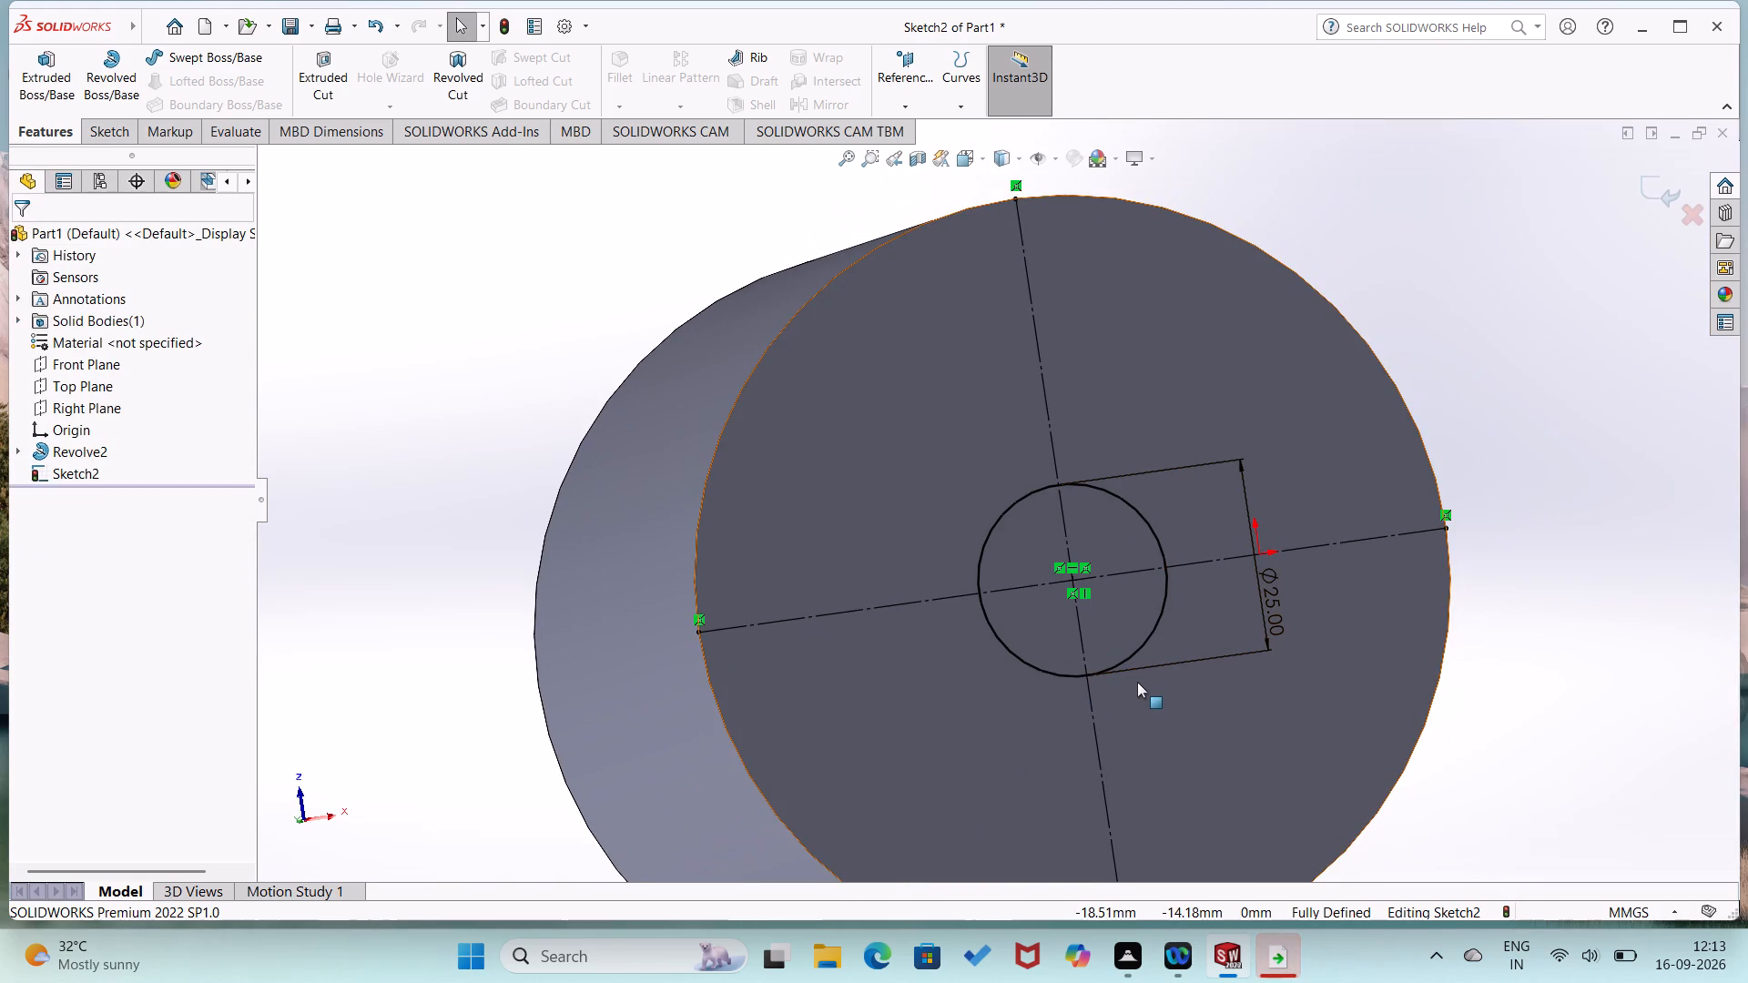
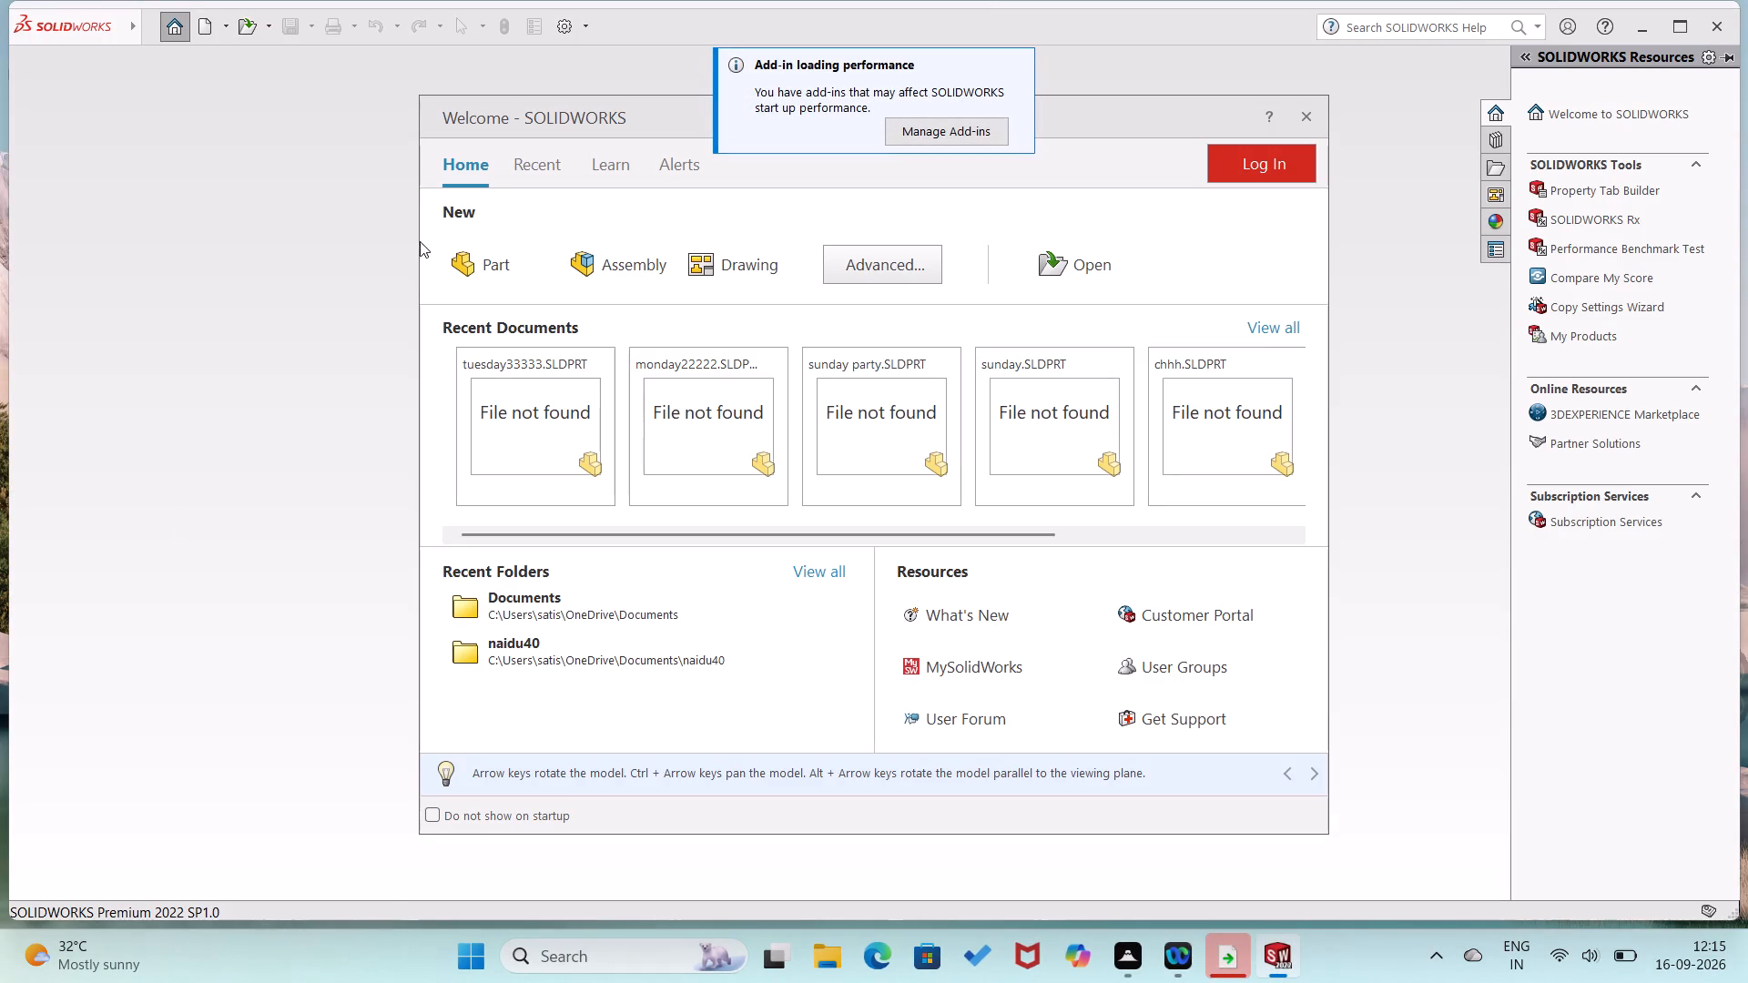
Create a new part, start a sketch on the Front Plane and hide the plane.
left_click(447, 264)
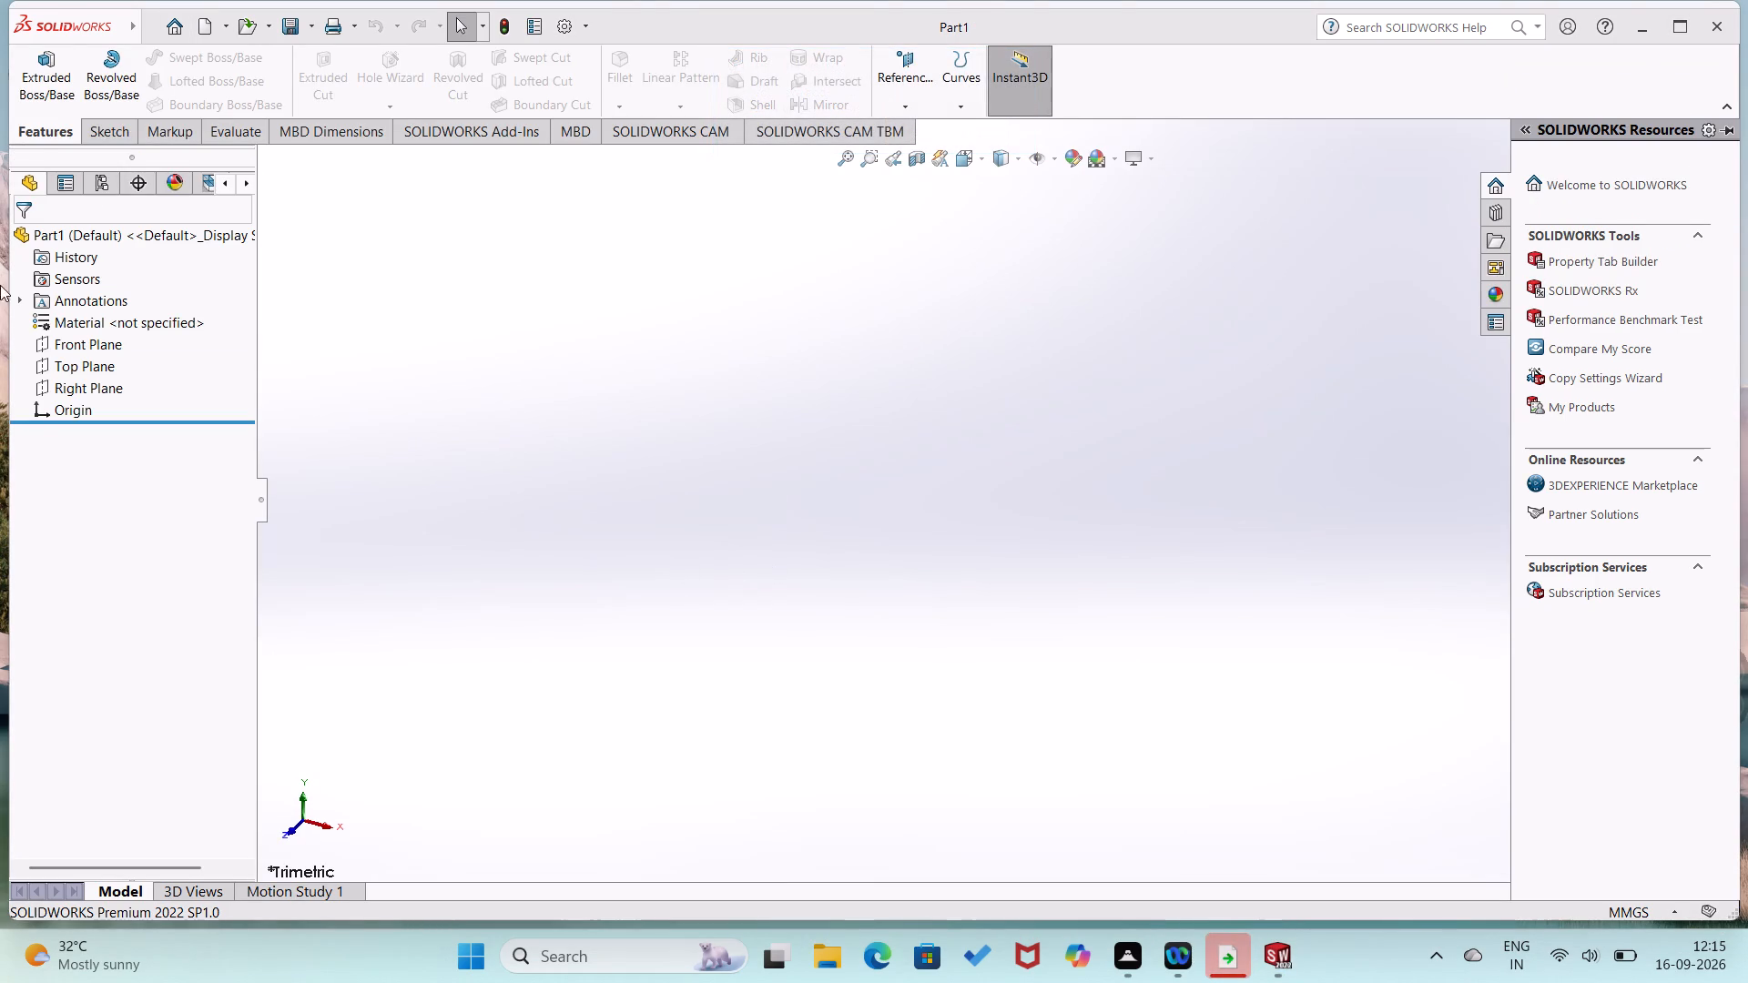
left_click(57, 343)
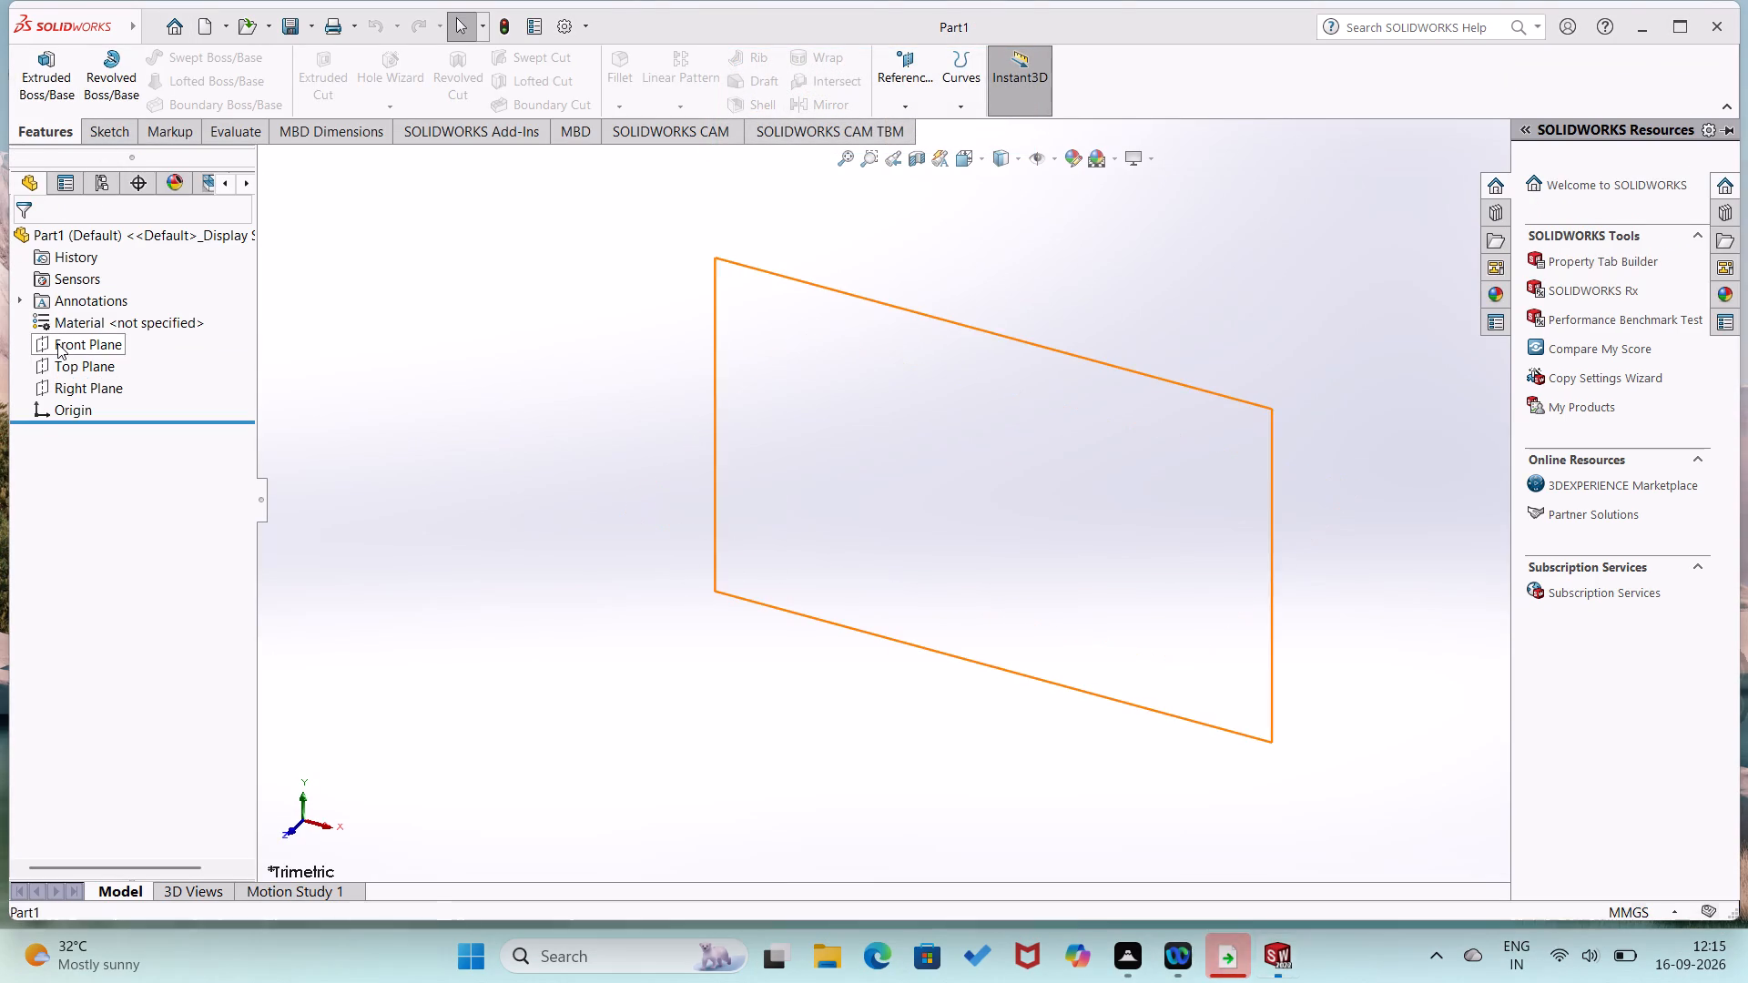
left_click(102, 314)
left_click(84, 344)
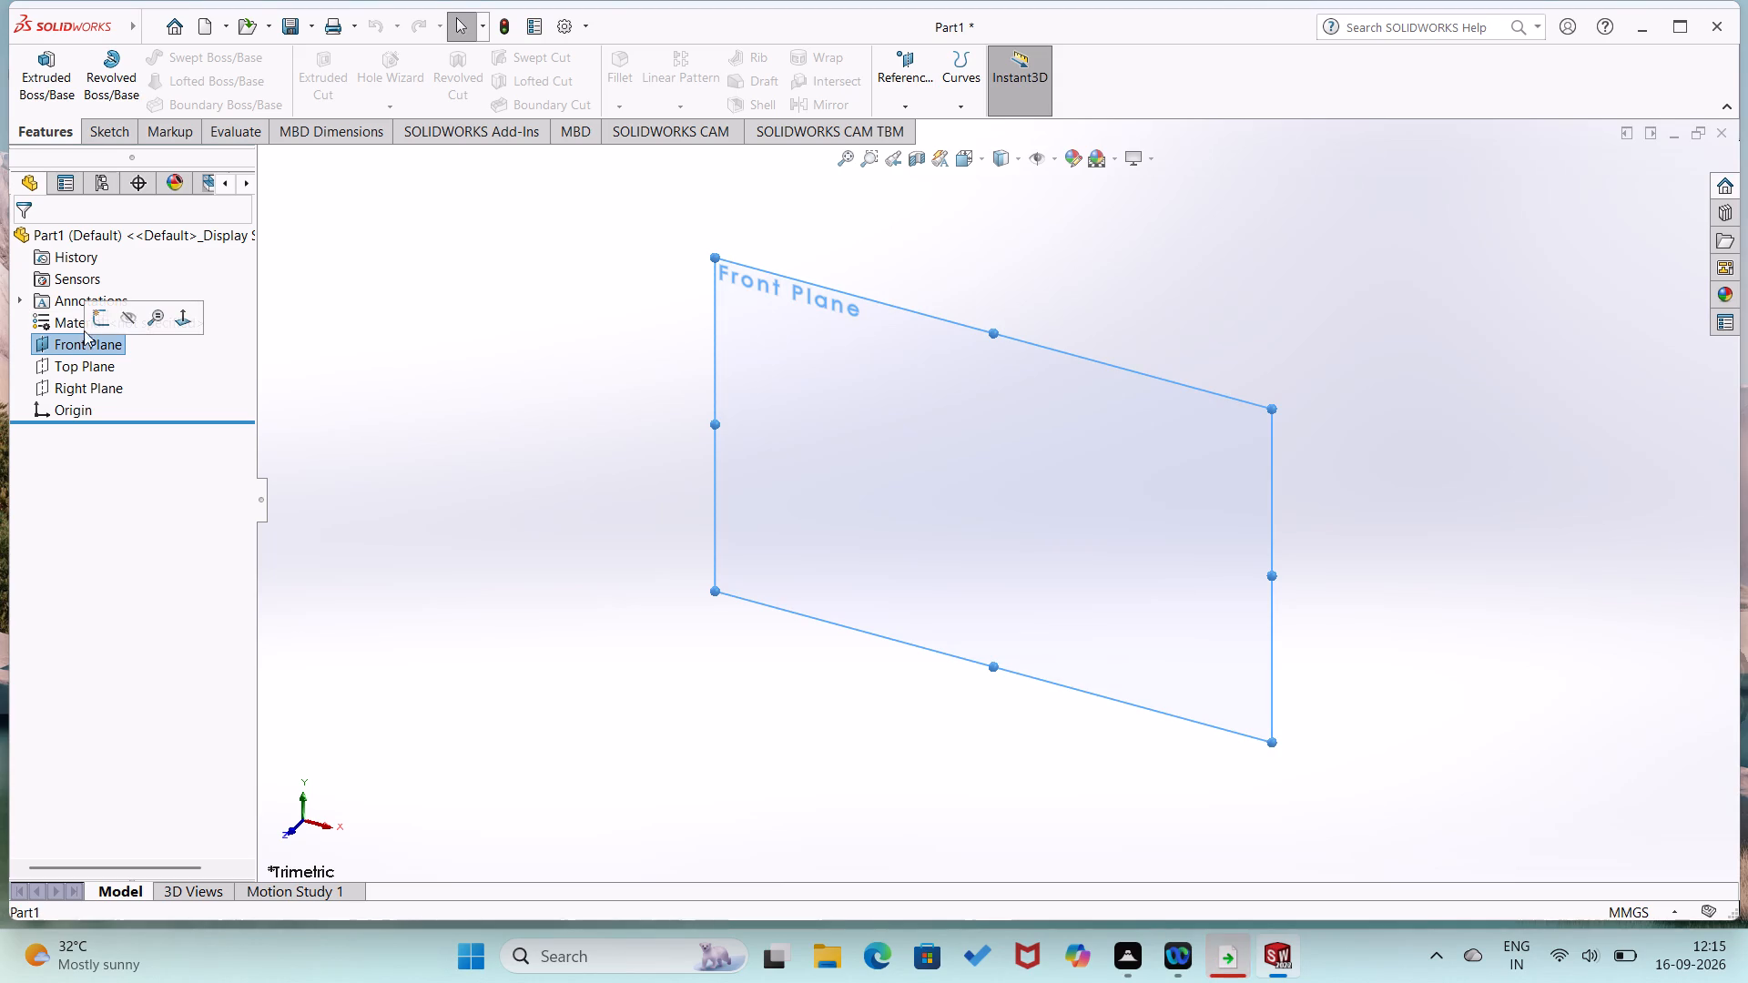
left_click(97, 317)
left_click(91, 344)
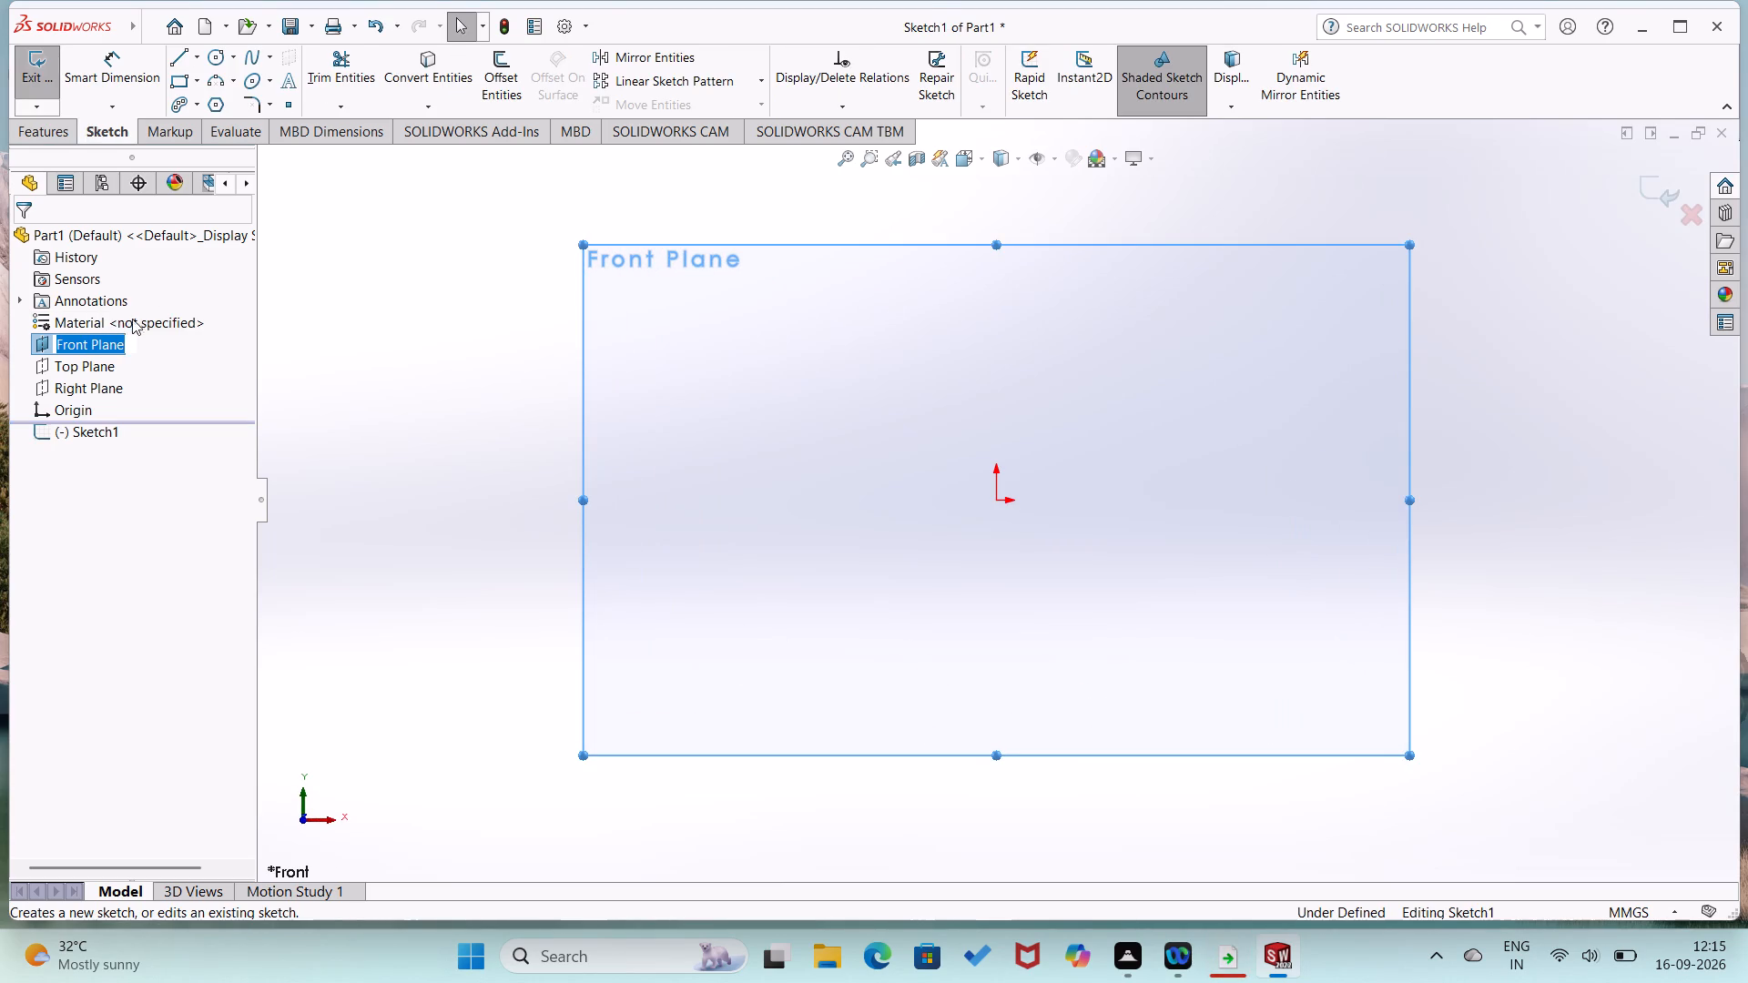
right_click(154, 371)
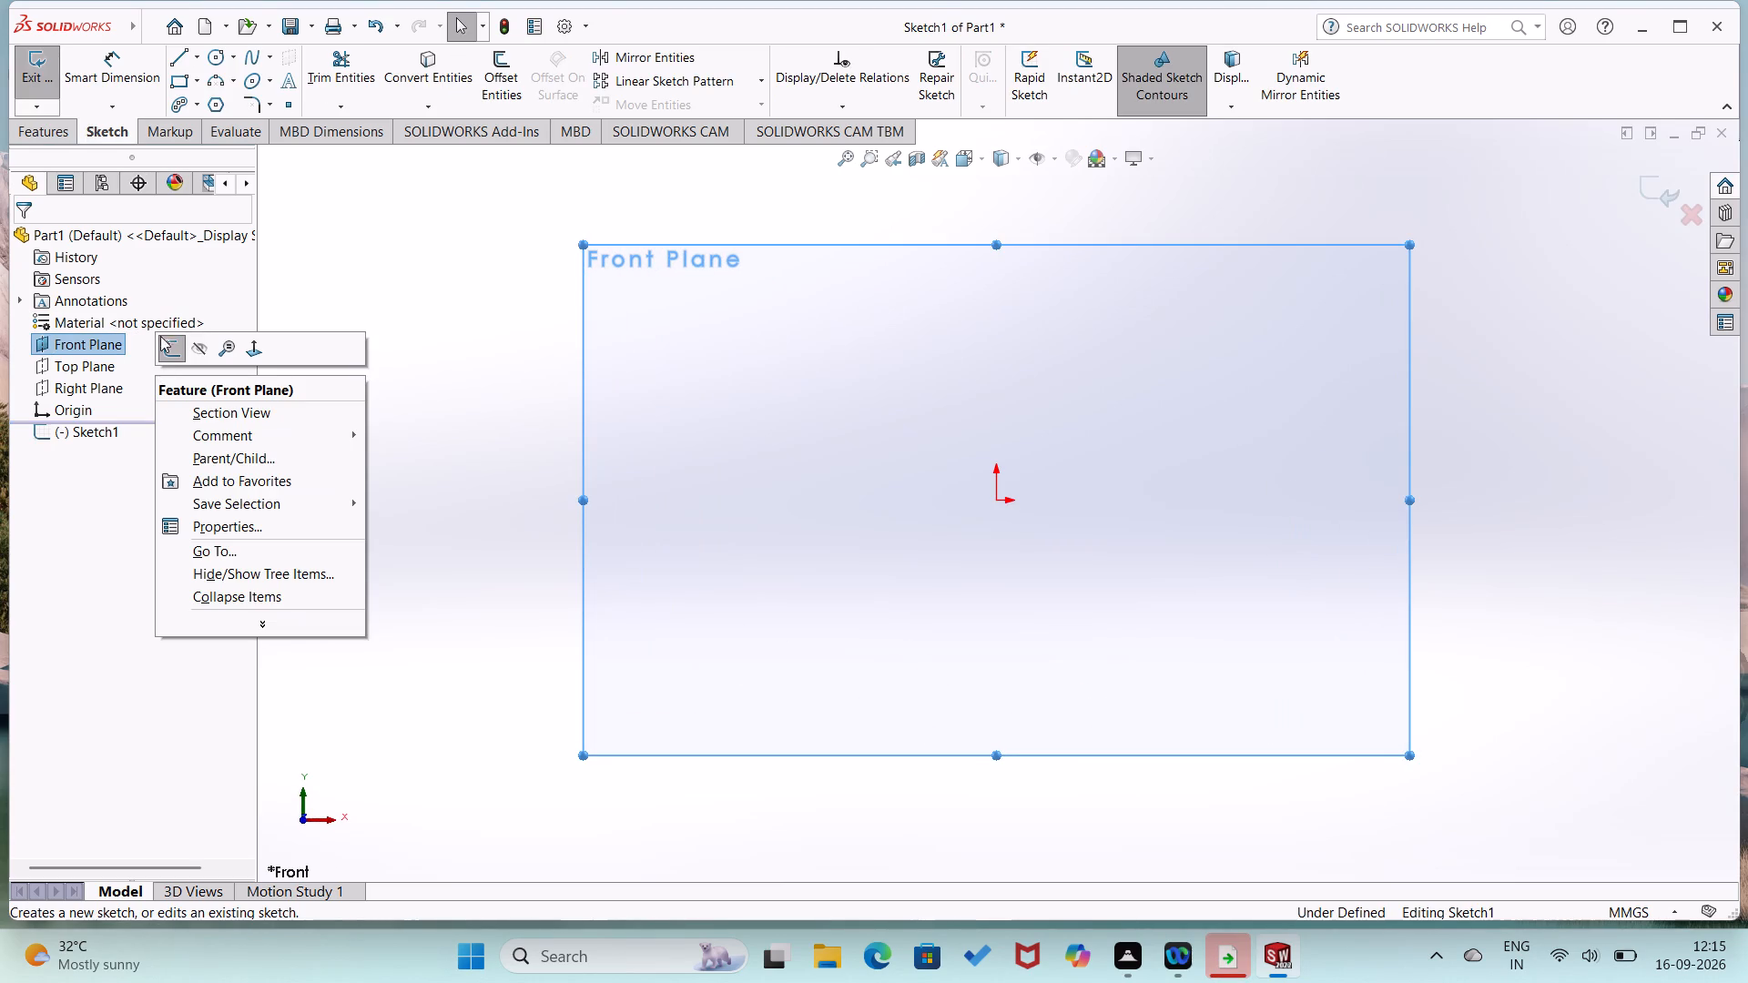
left_click(198, 345)
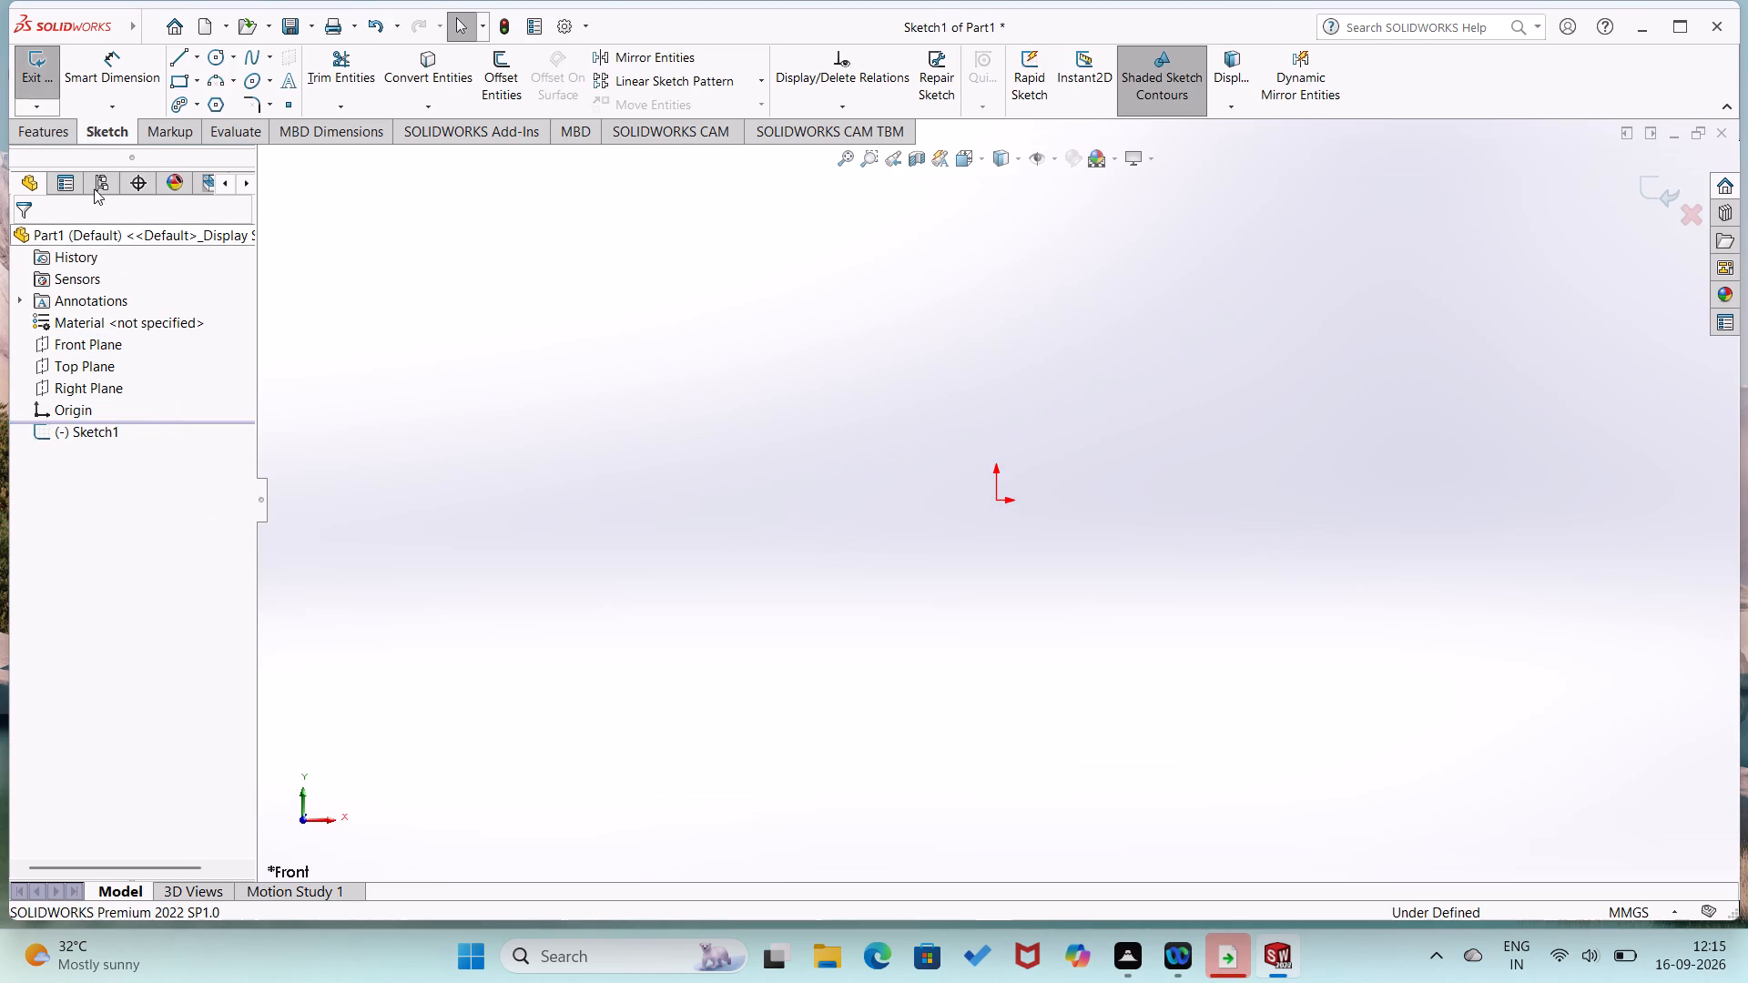
Sketch a circle centred on the origin and dimension its diameter to 50 mm.
left_click(219, 58)
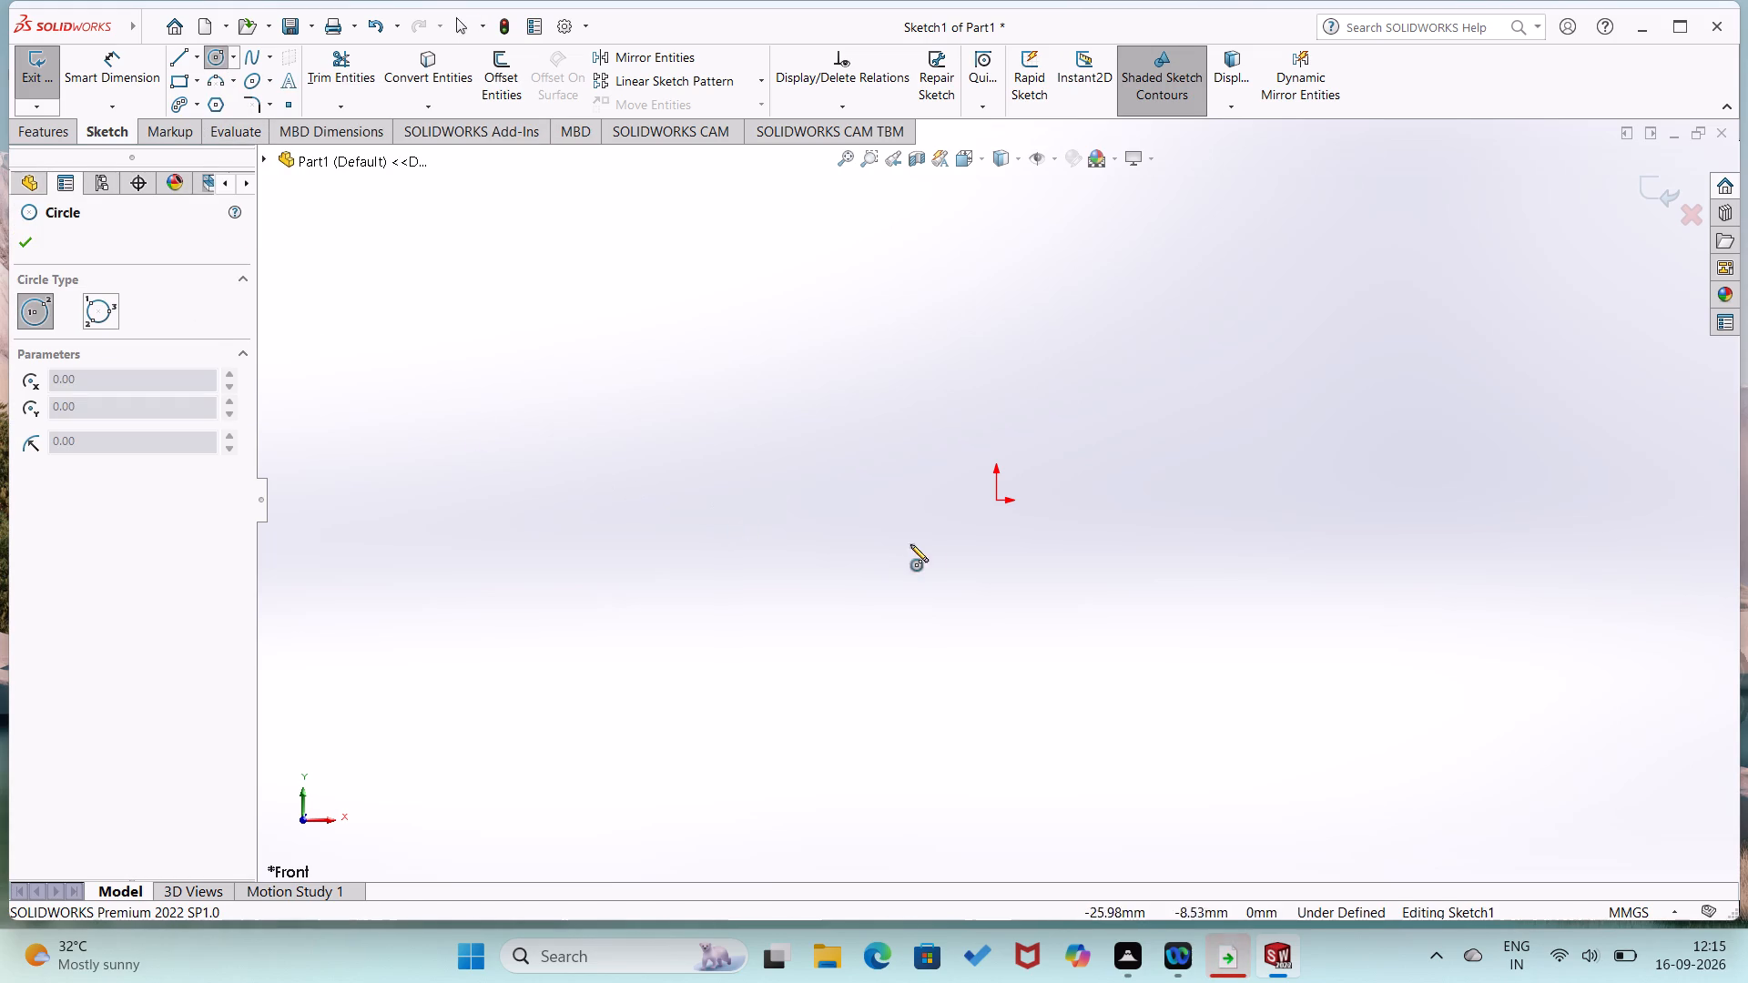
left_click(998, 499)
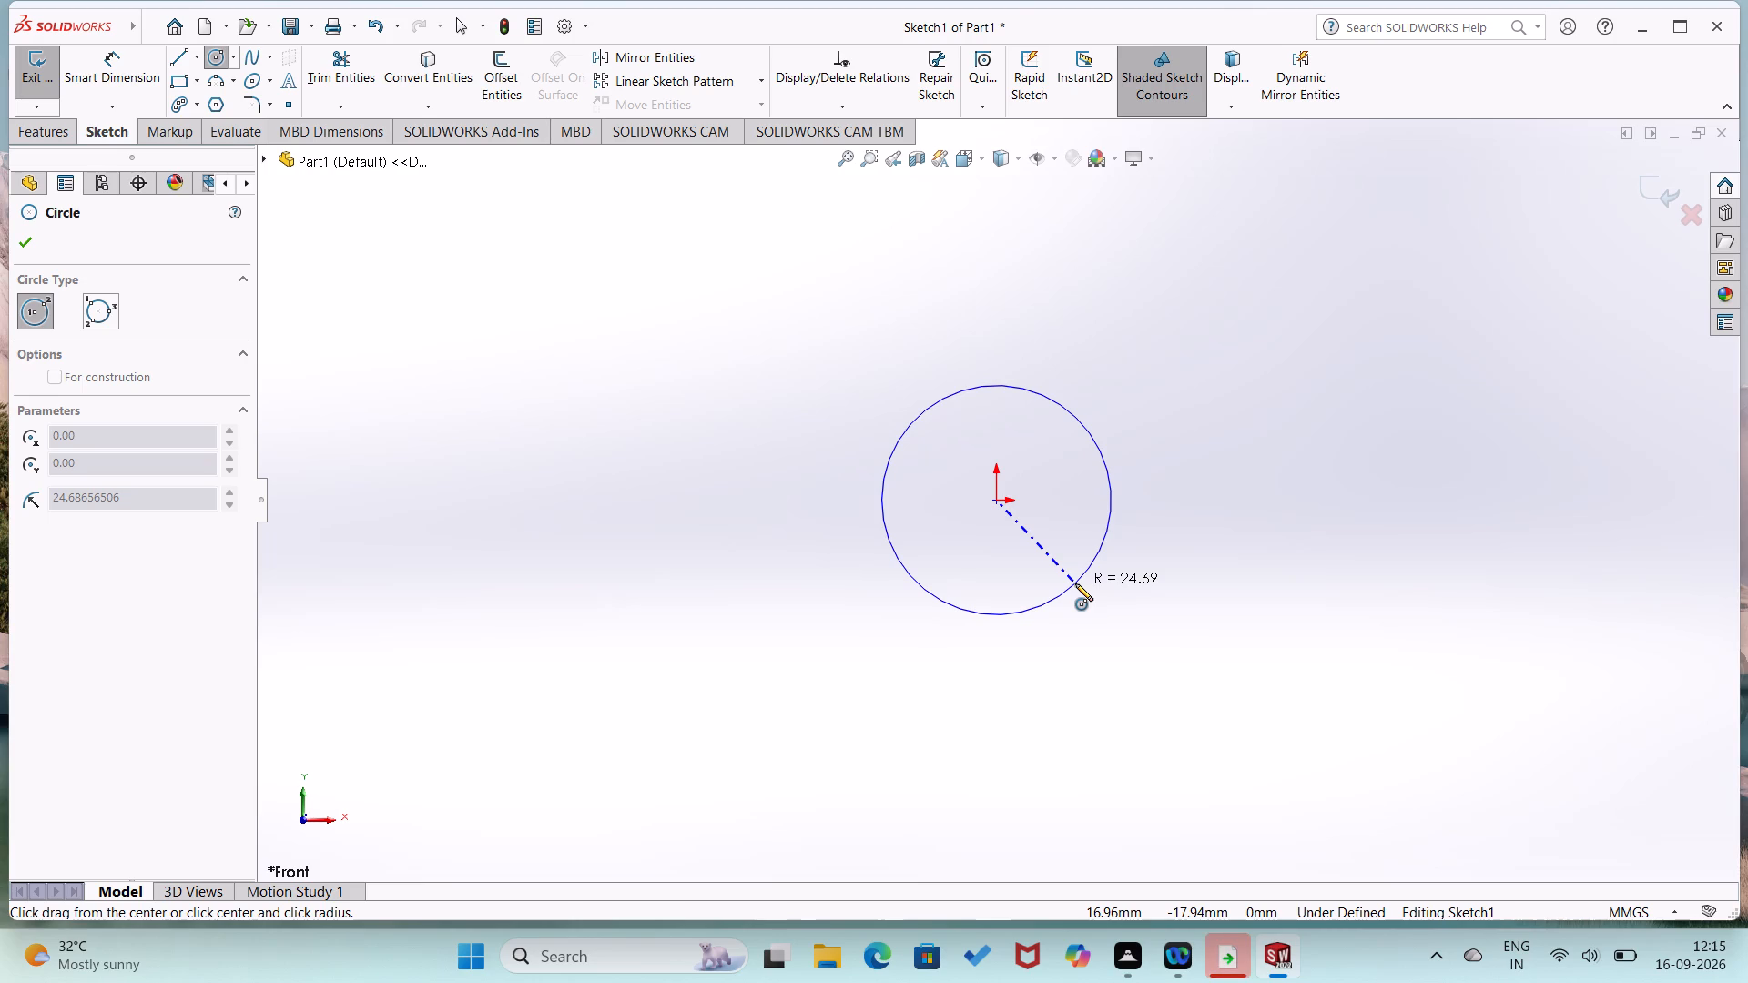
left_click(1075, 583)
right_click_drag(1103, 591, 1143, 426)
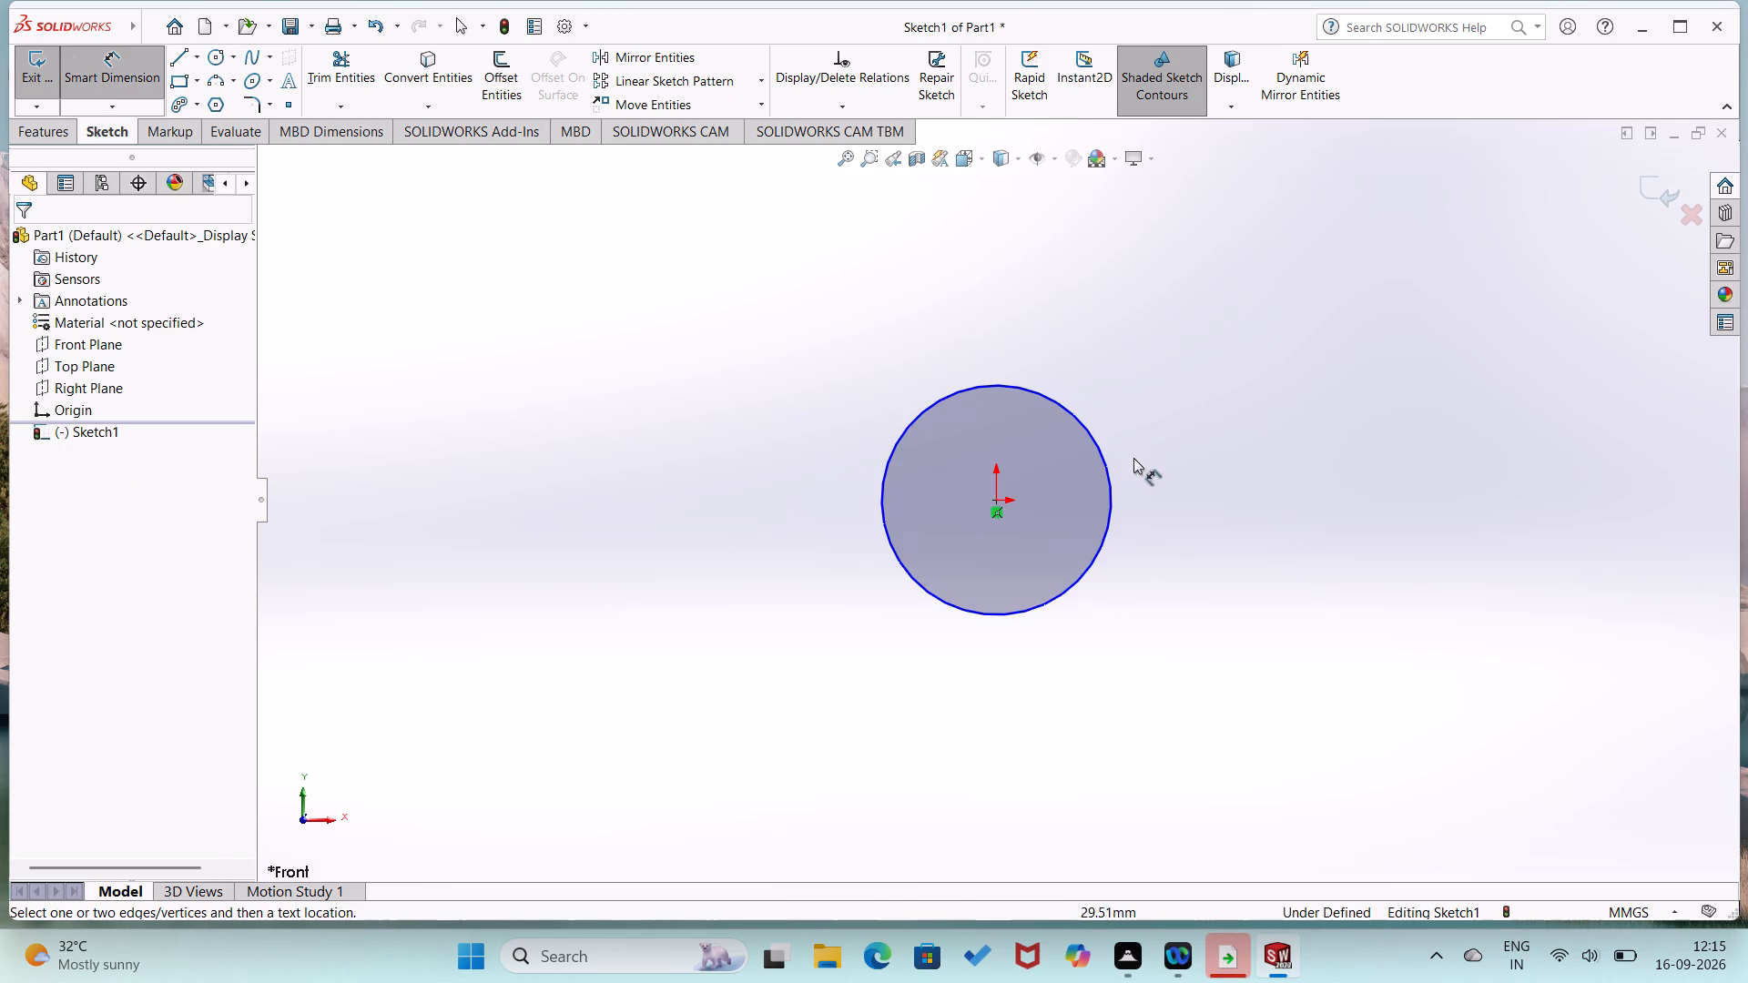
left_click(1112, 527)
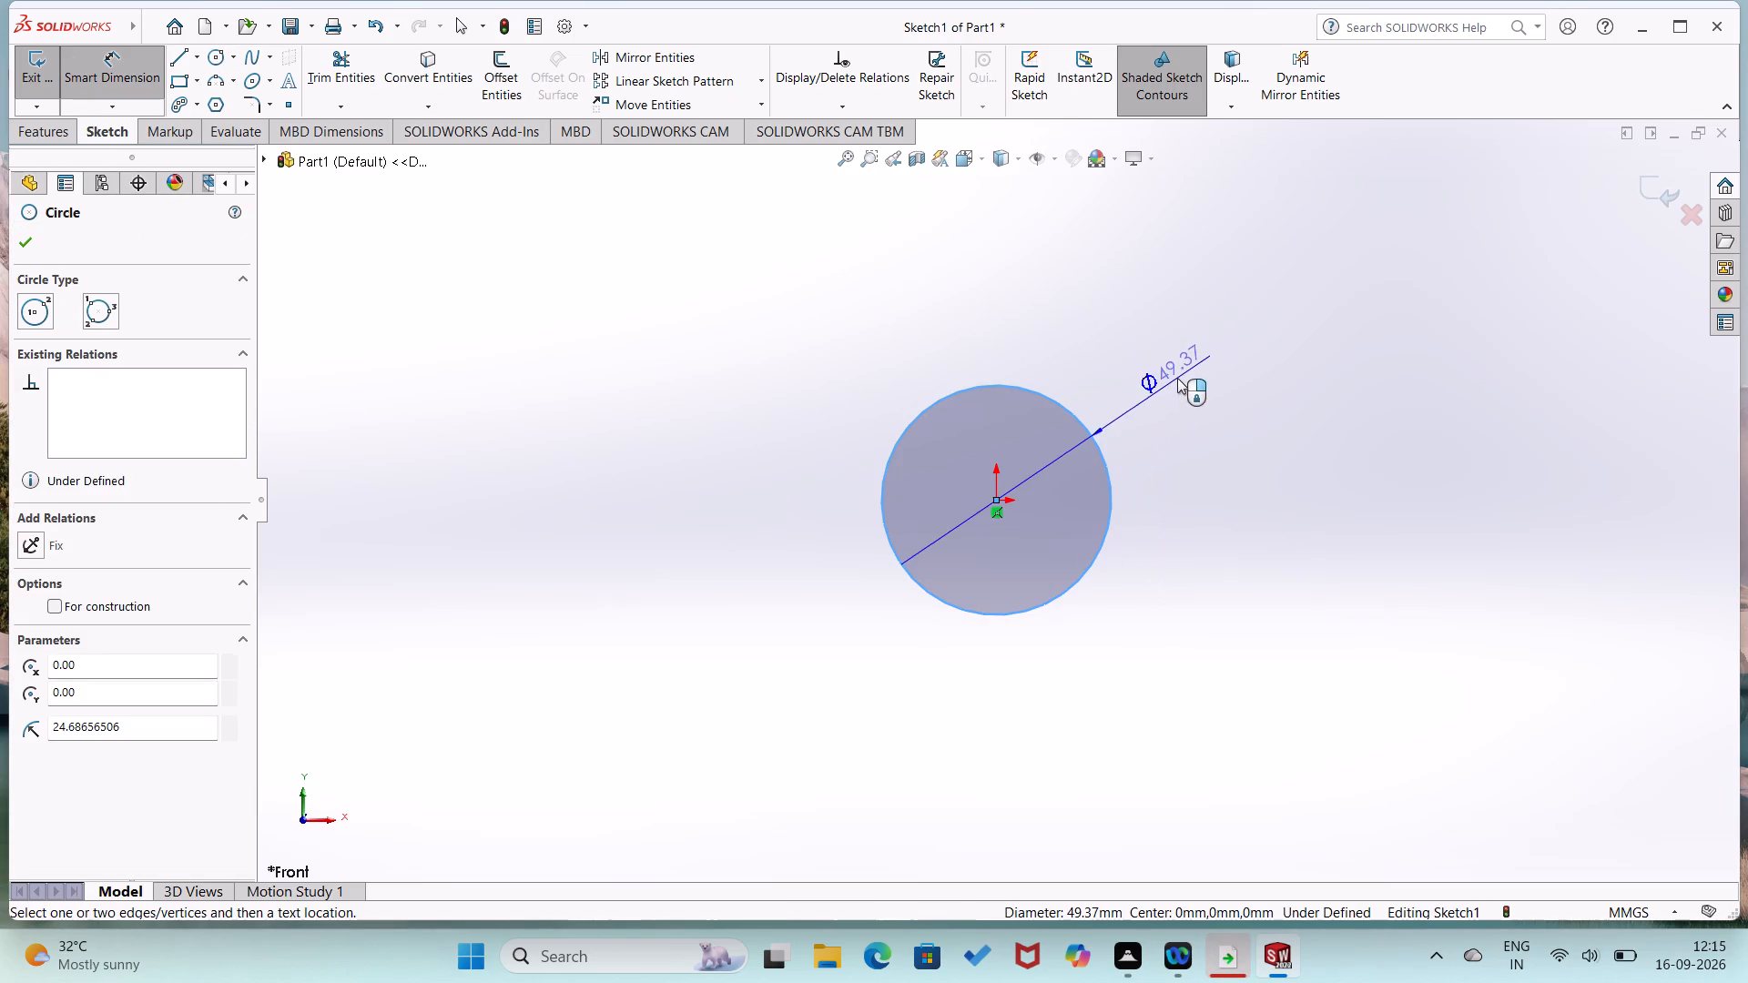
left_click(1181, 375)
type("50")
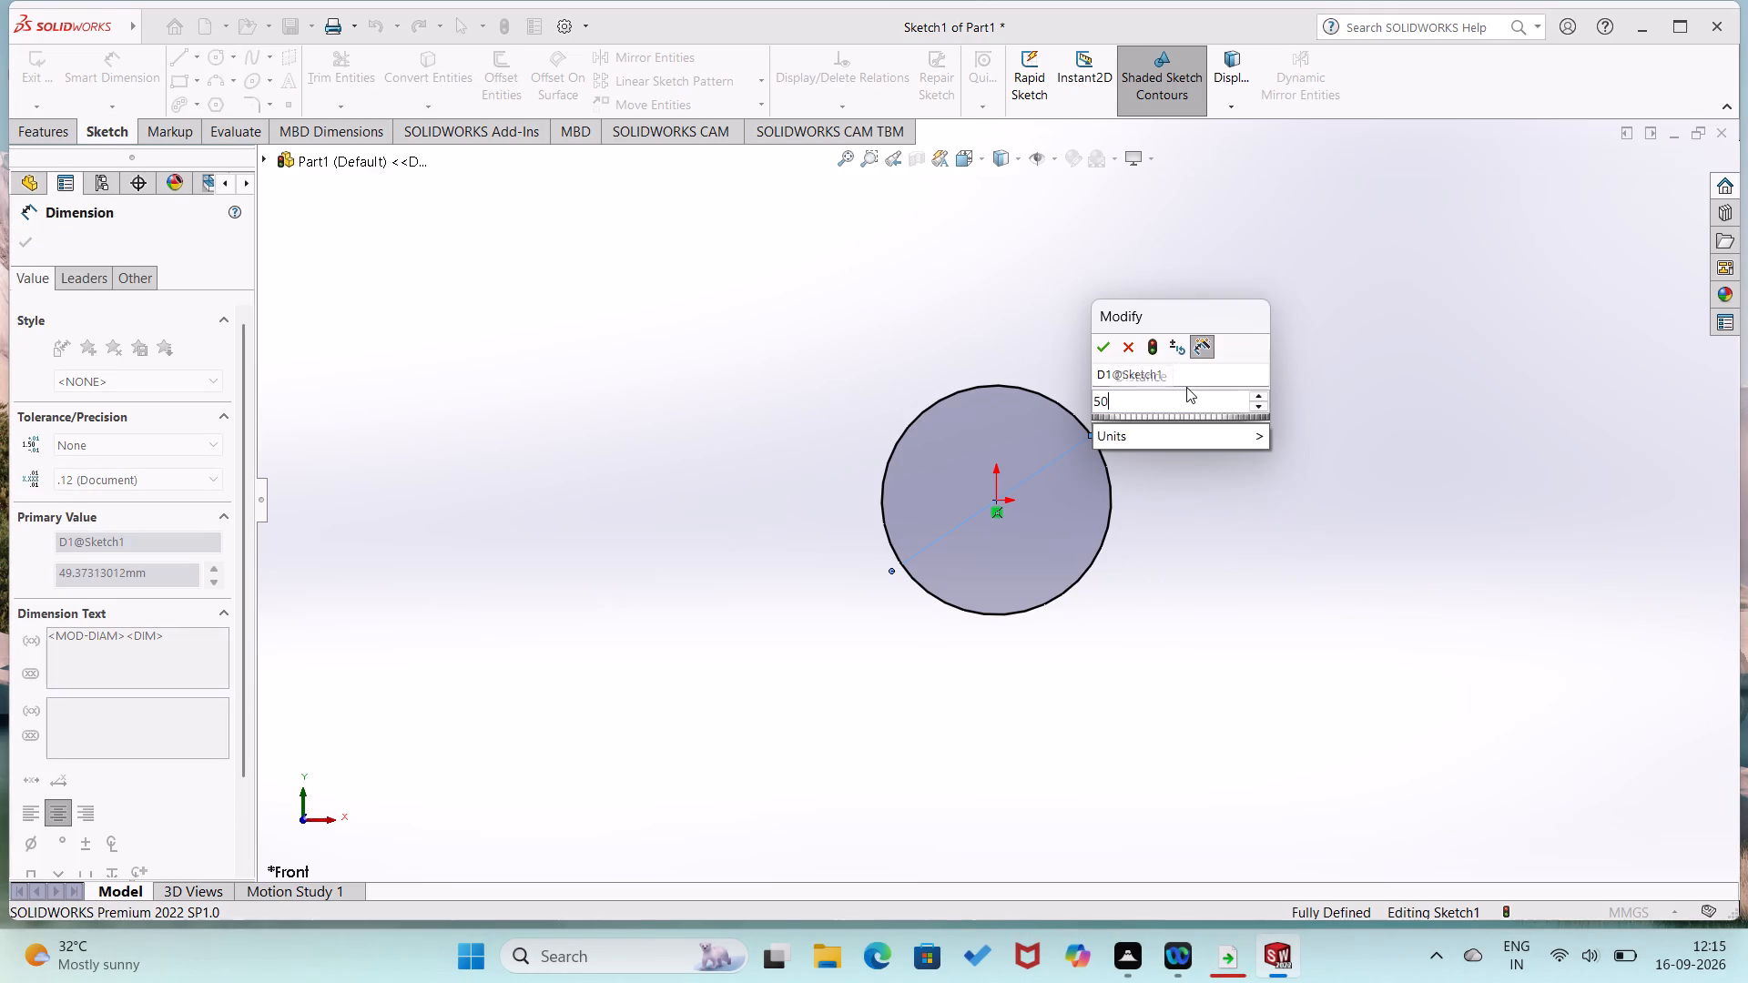
key("Return")
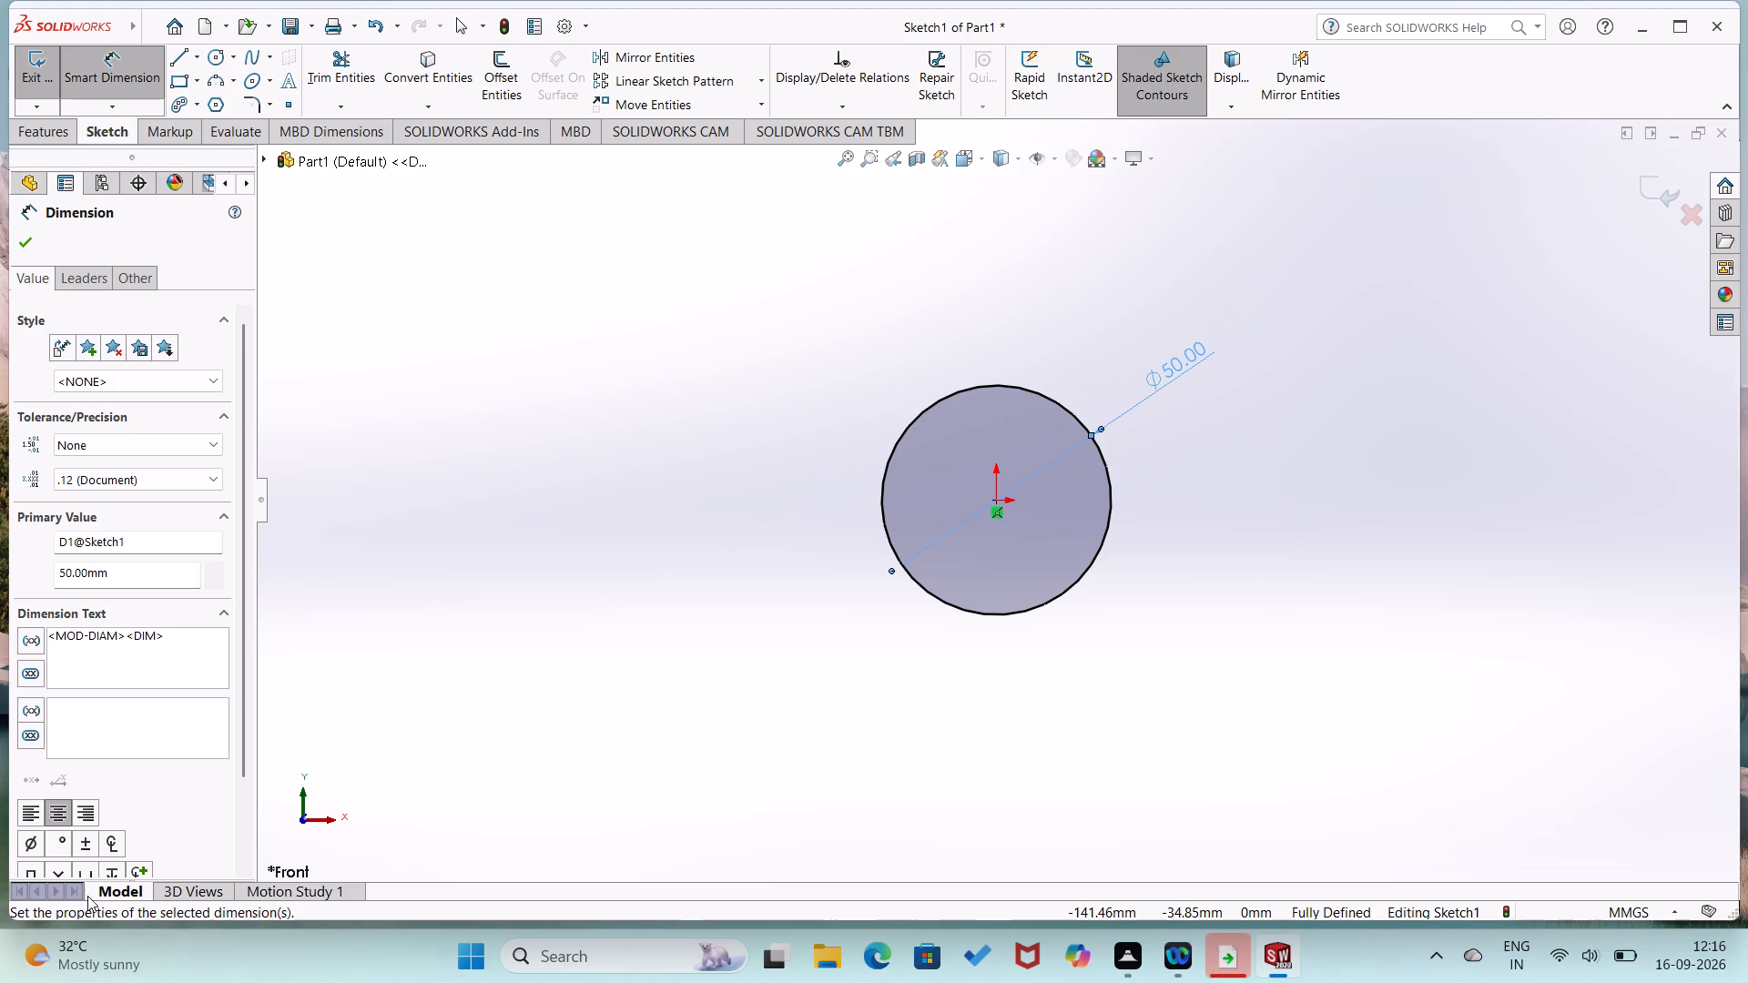
Extrude the 50 mm circle as a boss with a blind depth of 16 mm.
left_click(54, 128)
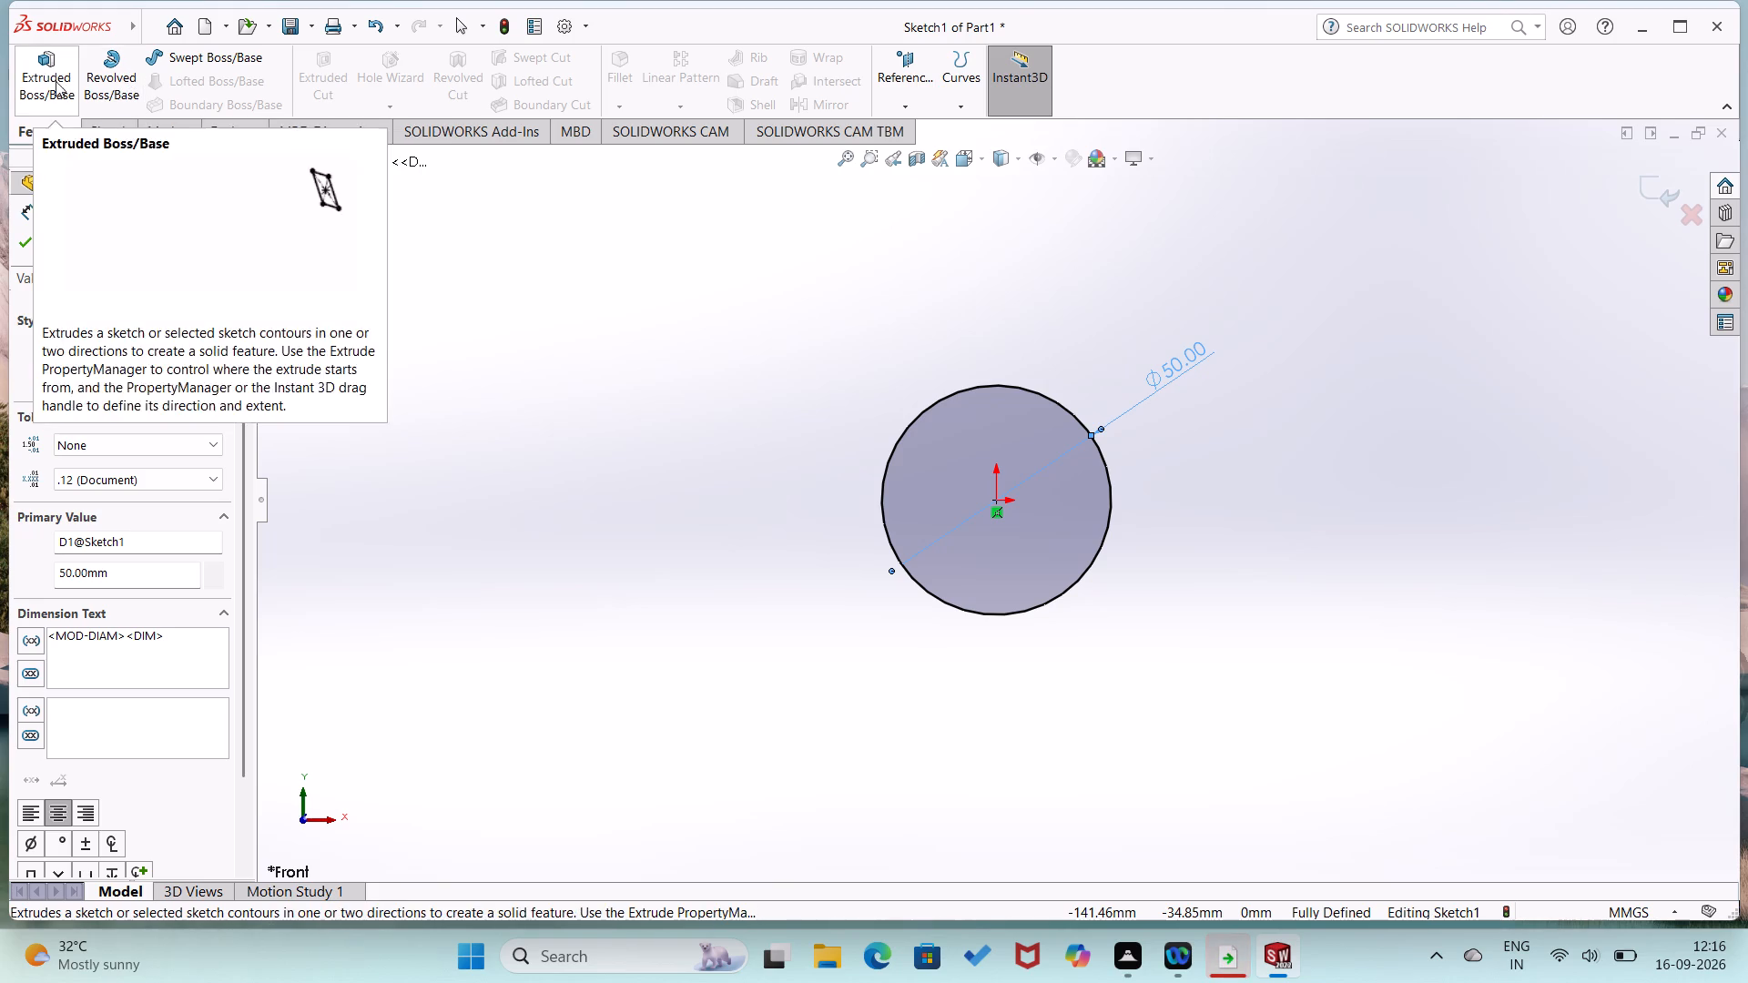
left_click(53, 81)
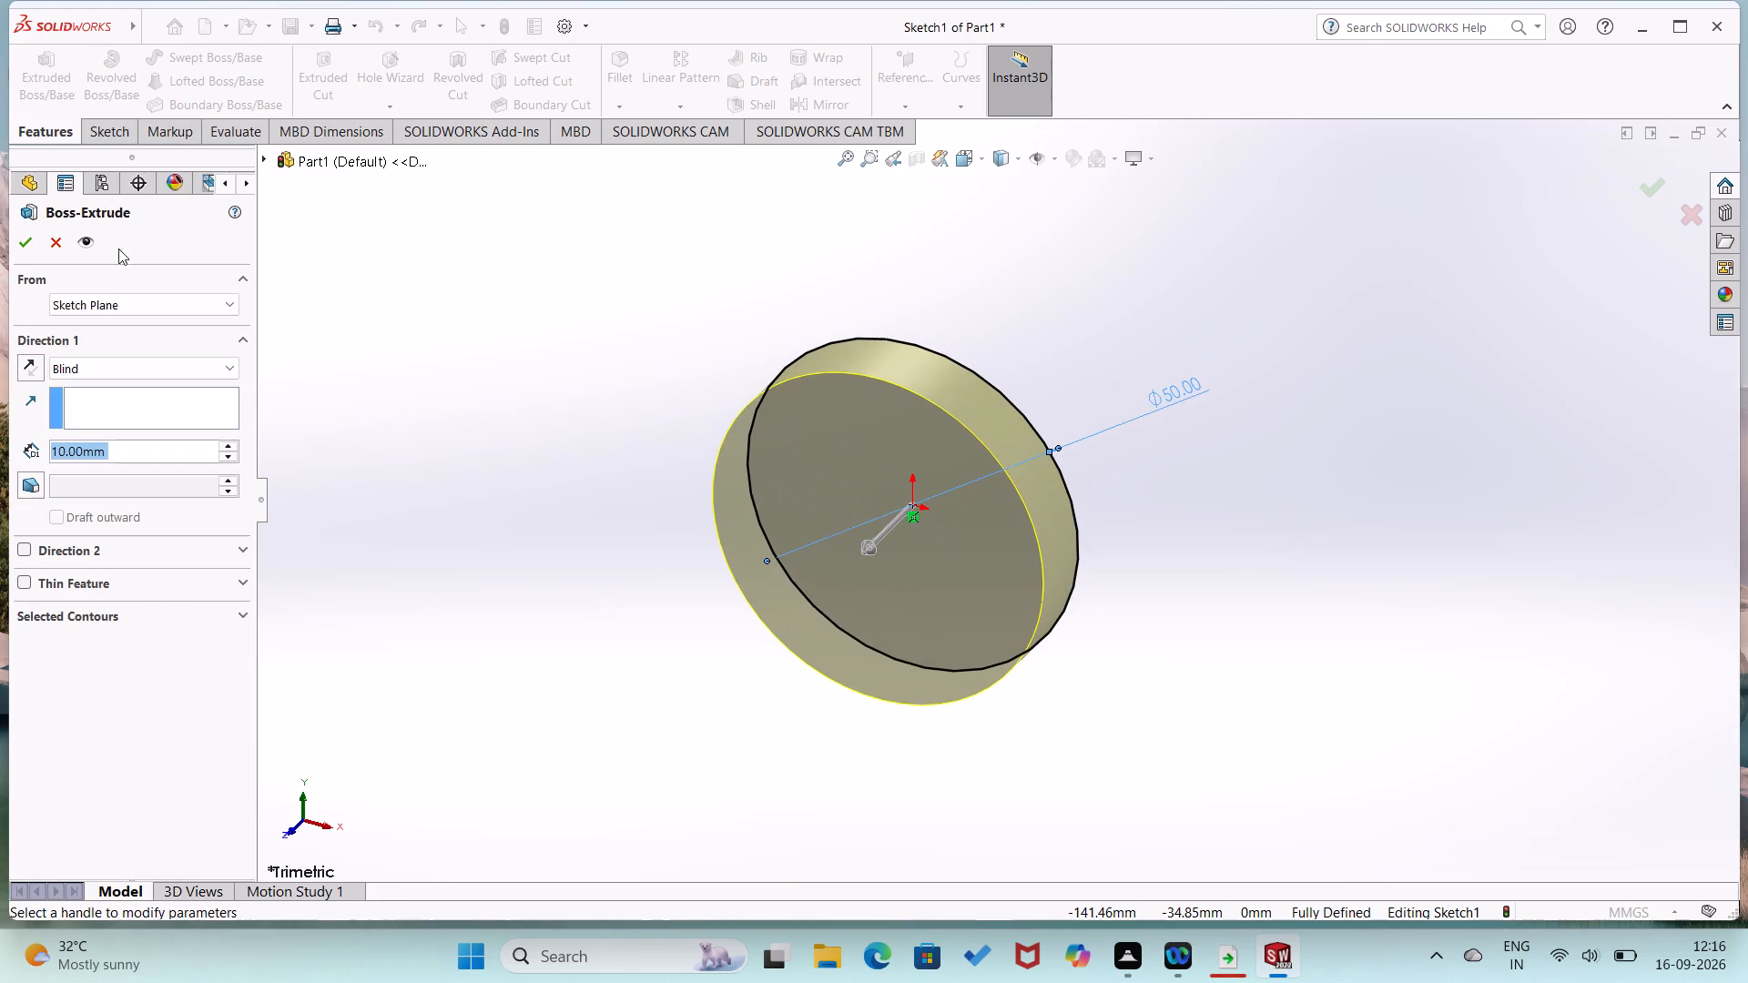
type("16")
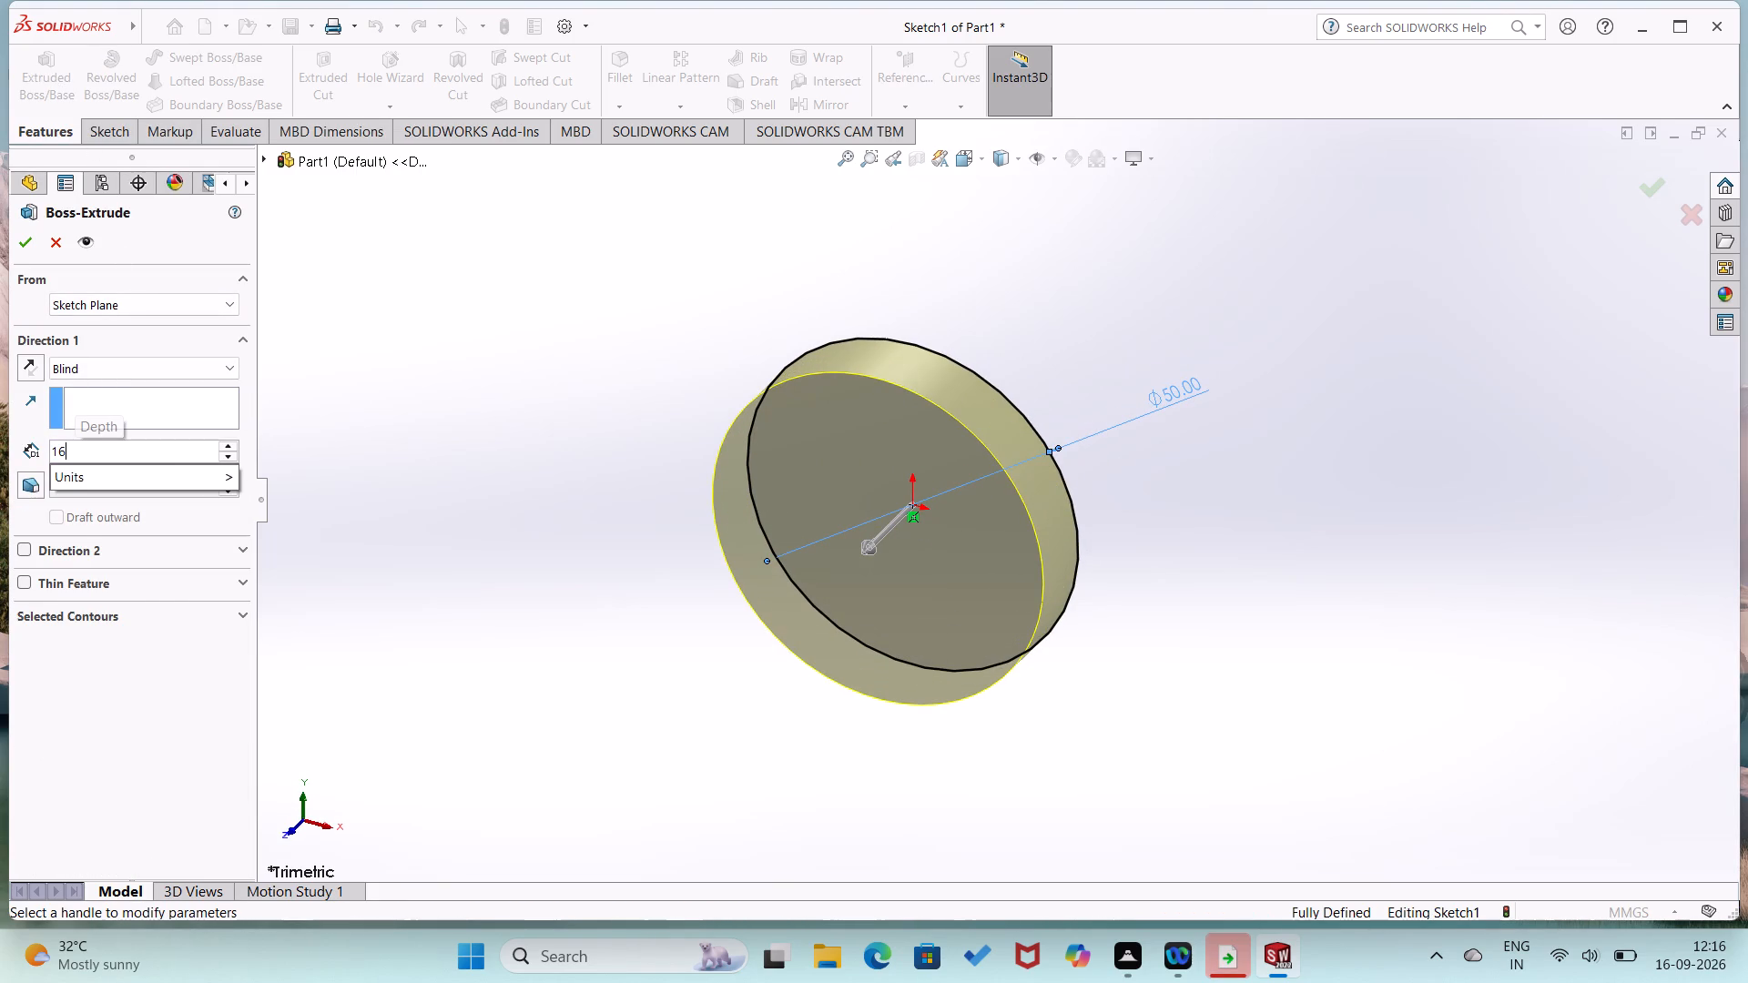
key("Return")
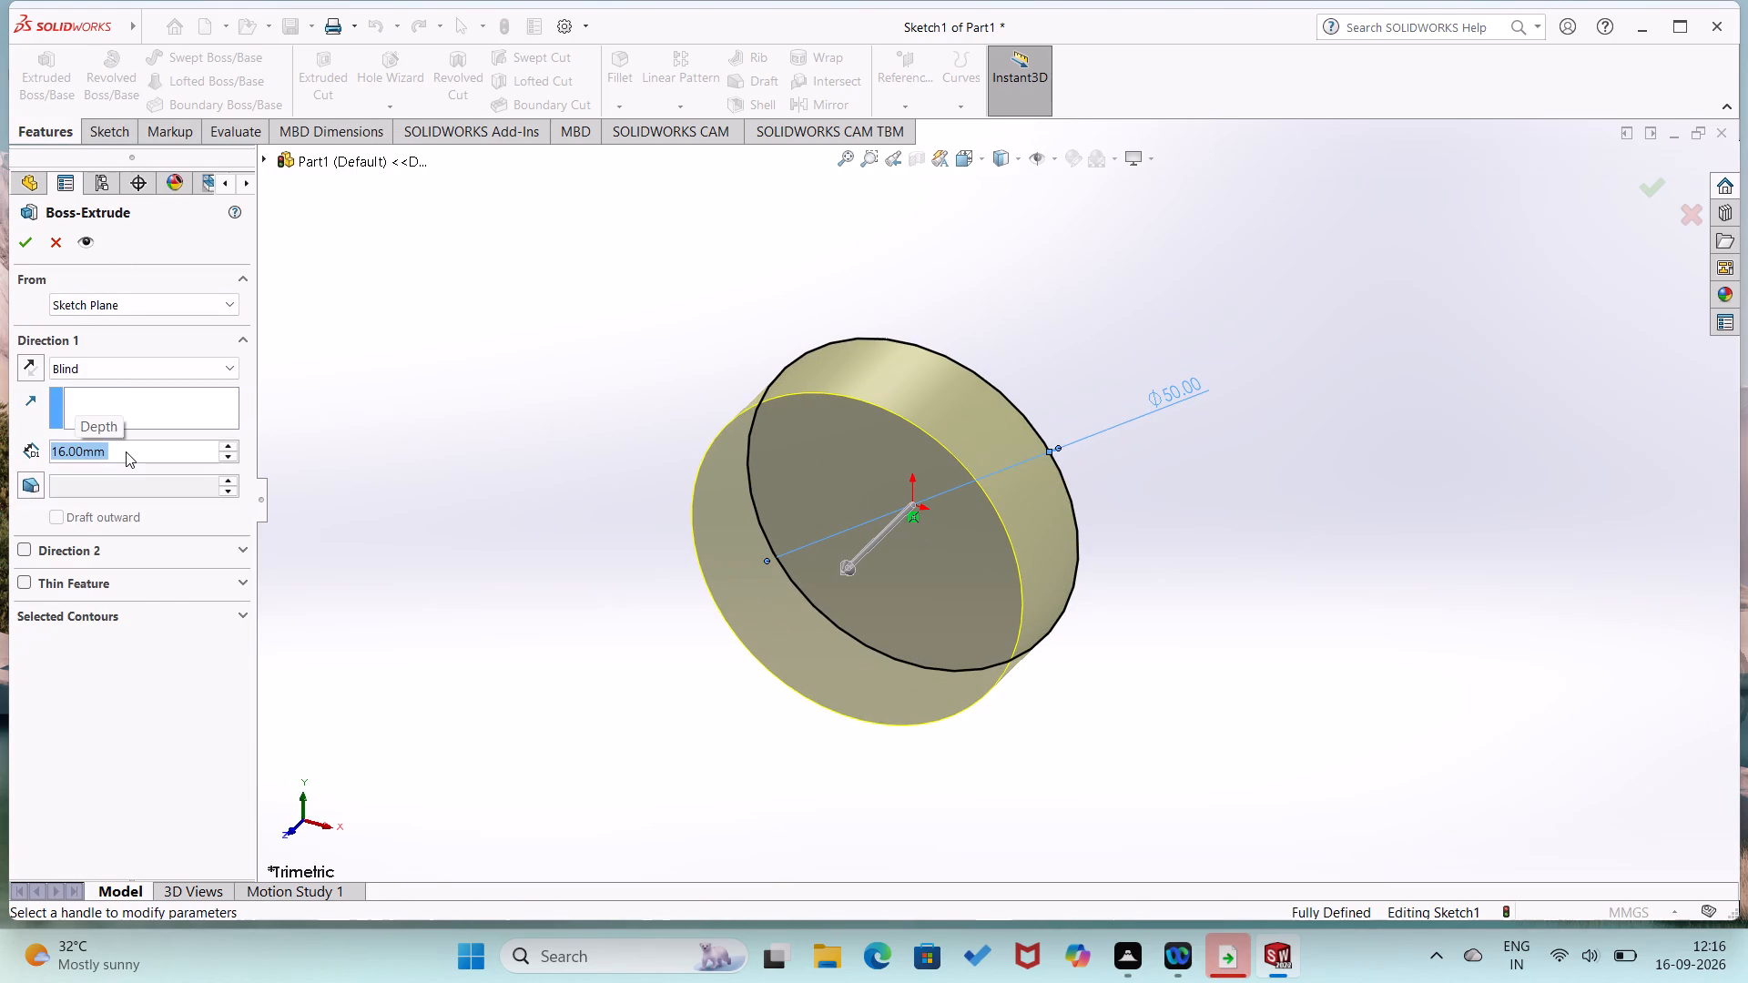
left_click(22, 248)
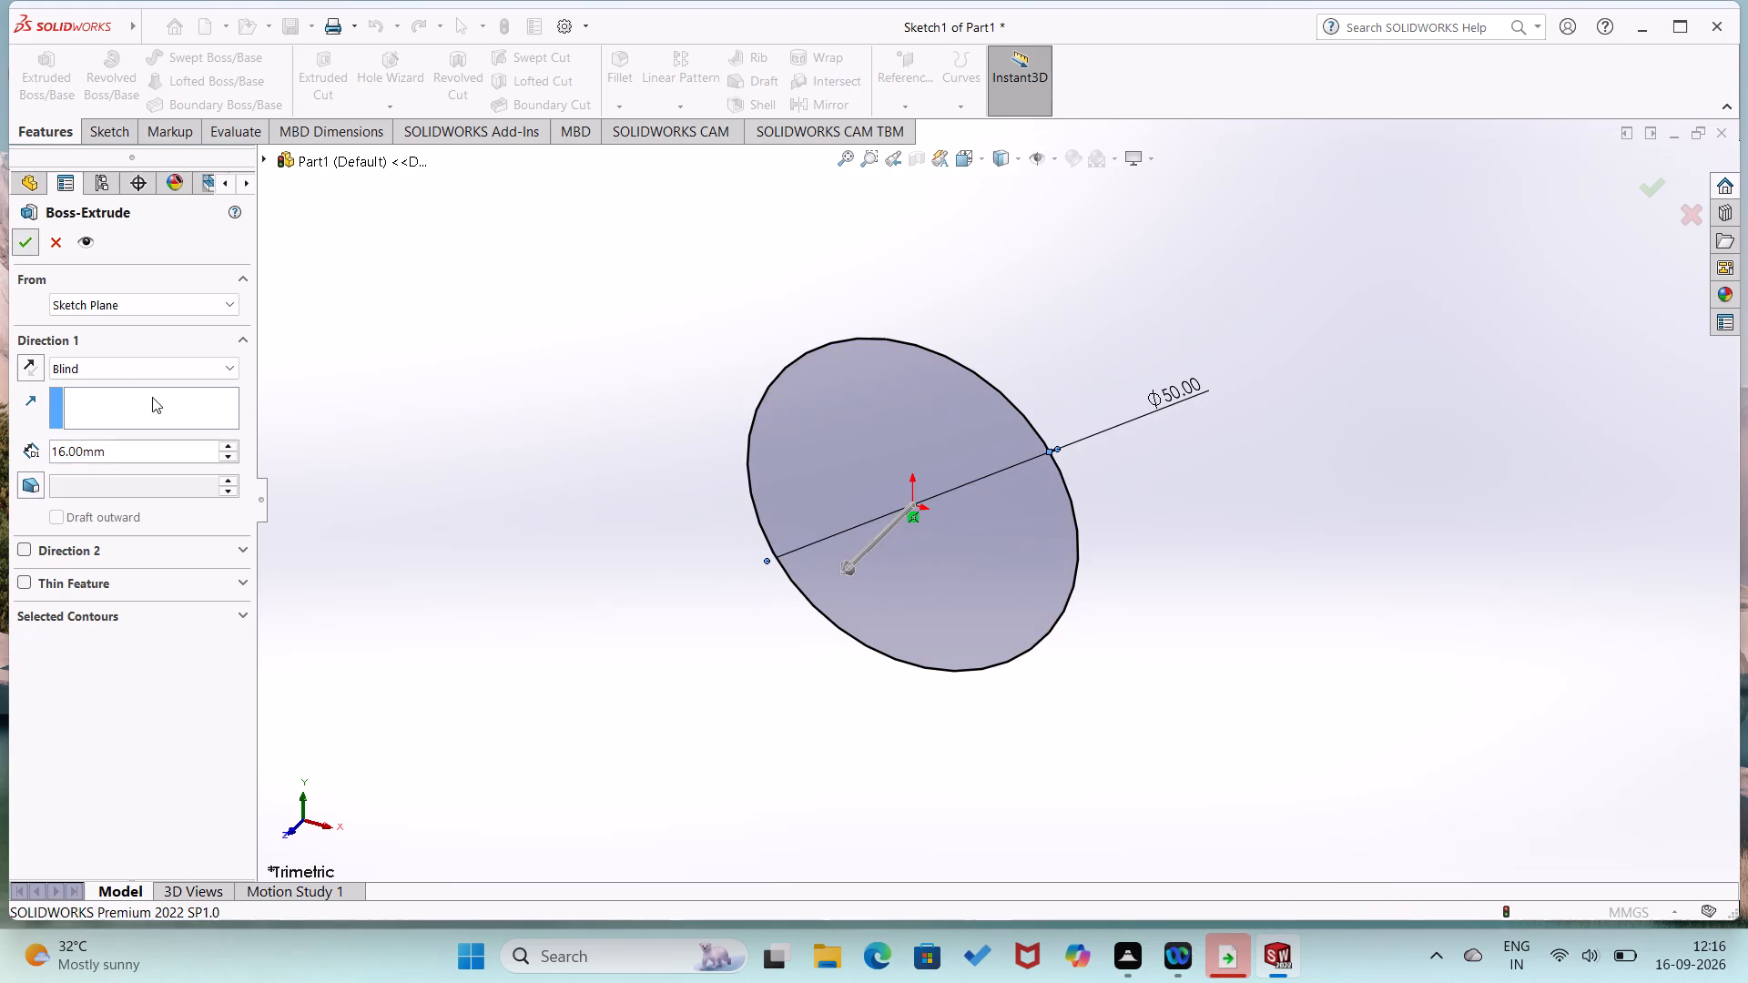
left_click(399, 579)
Start a sketch on the disc's front face and draw a 50 mm vertical line through the origin from edge to edge.
left_click(767, 553)
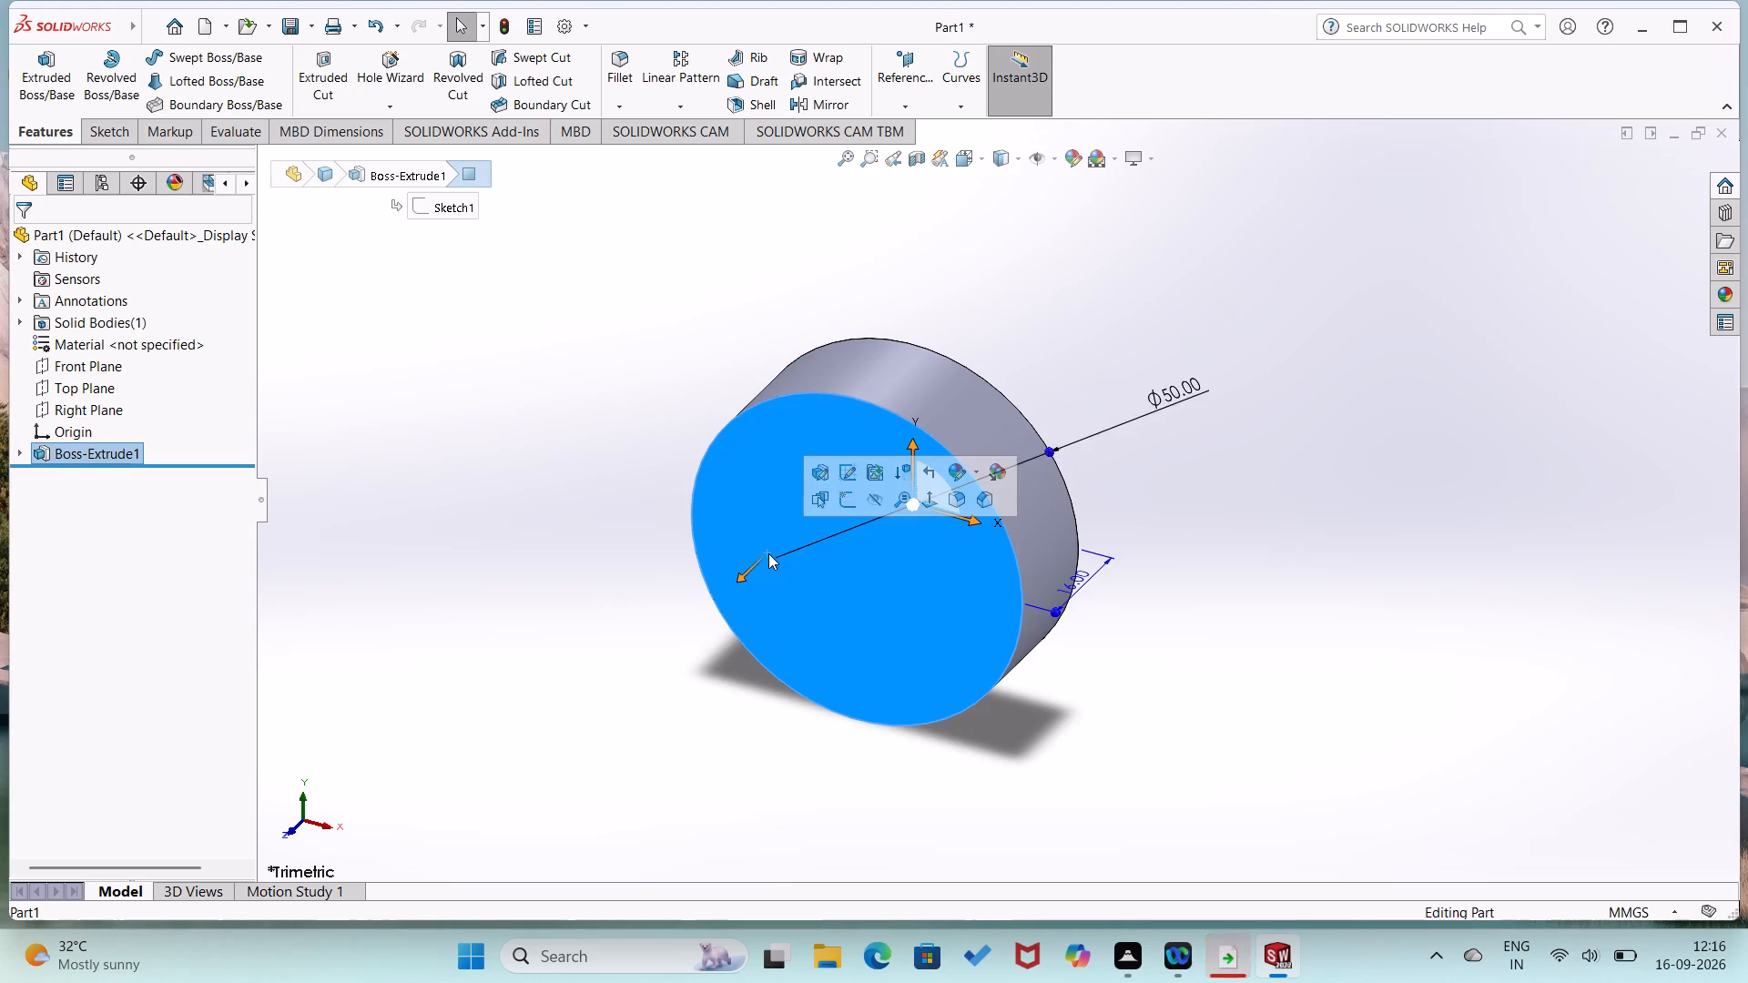
left_click(845, 498)
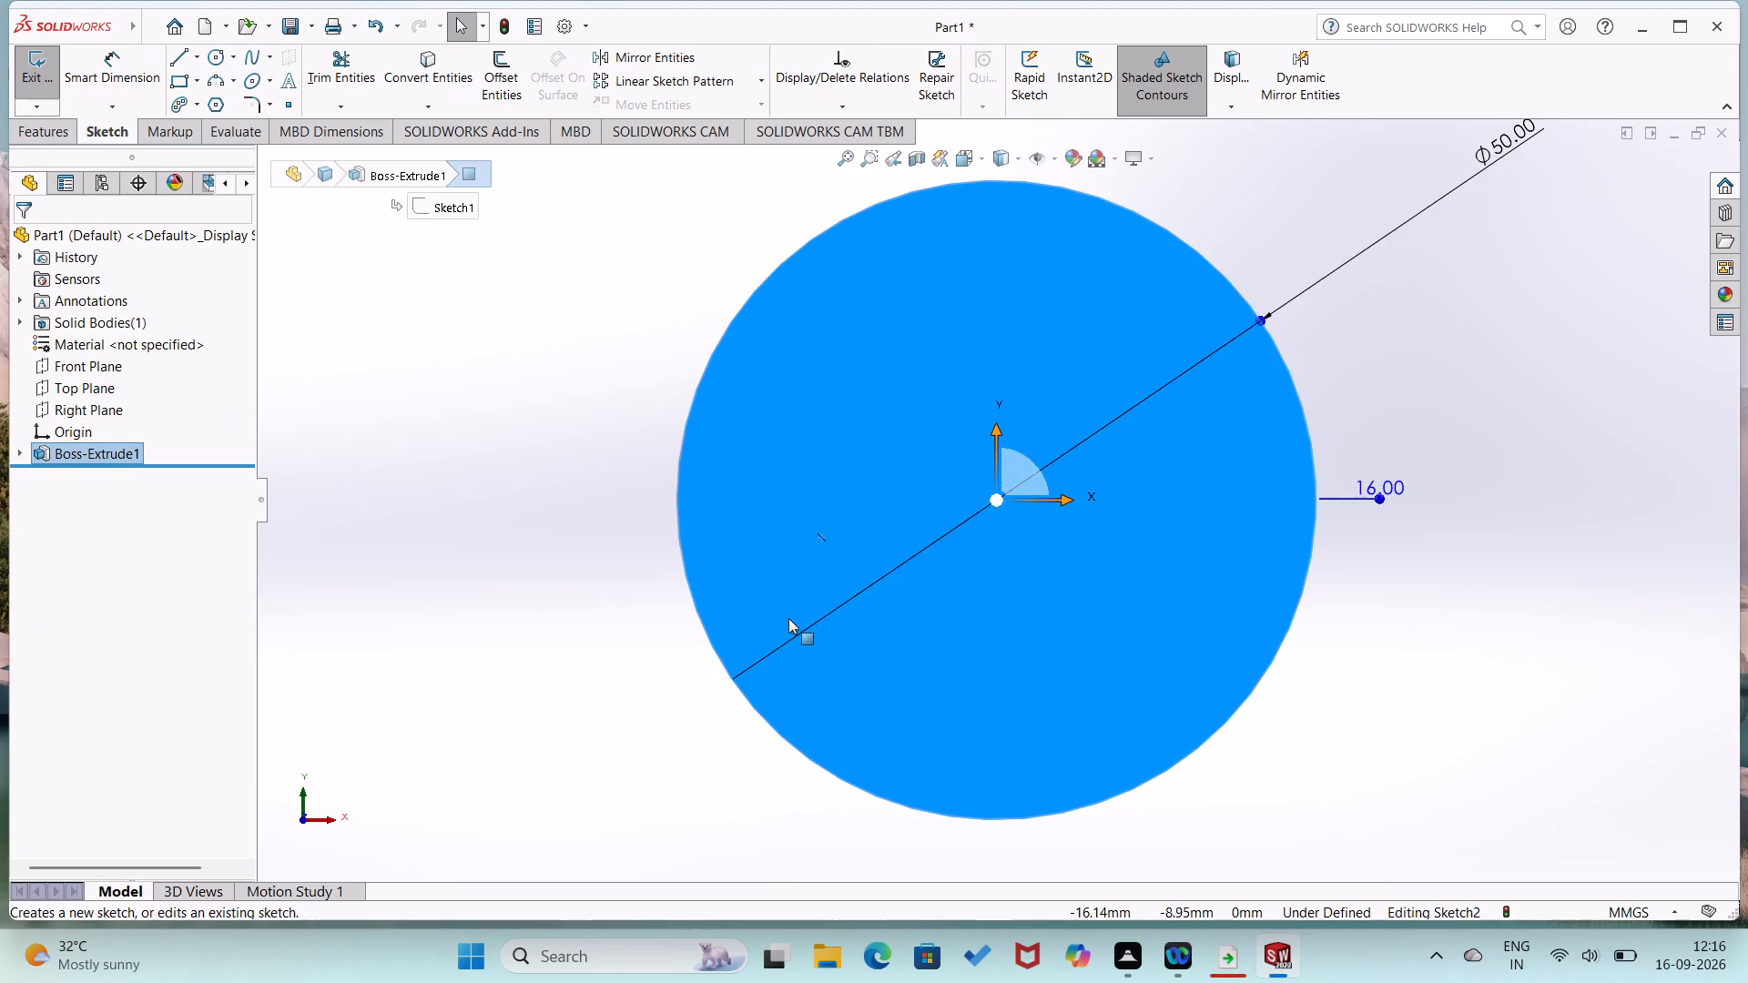
left_click(545, 592)
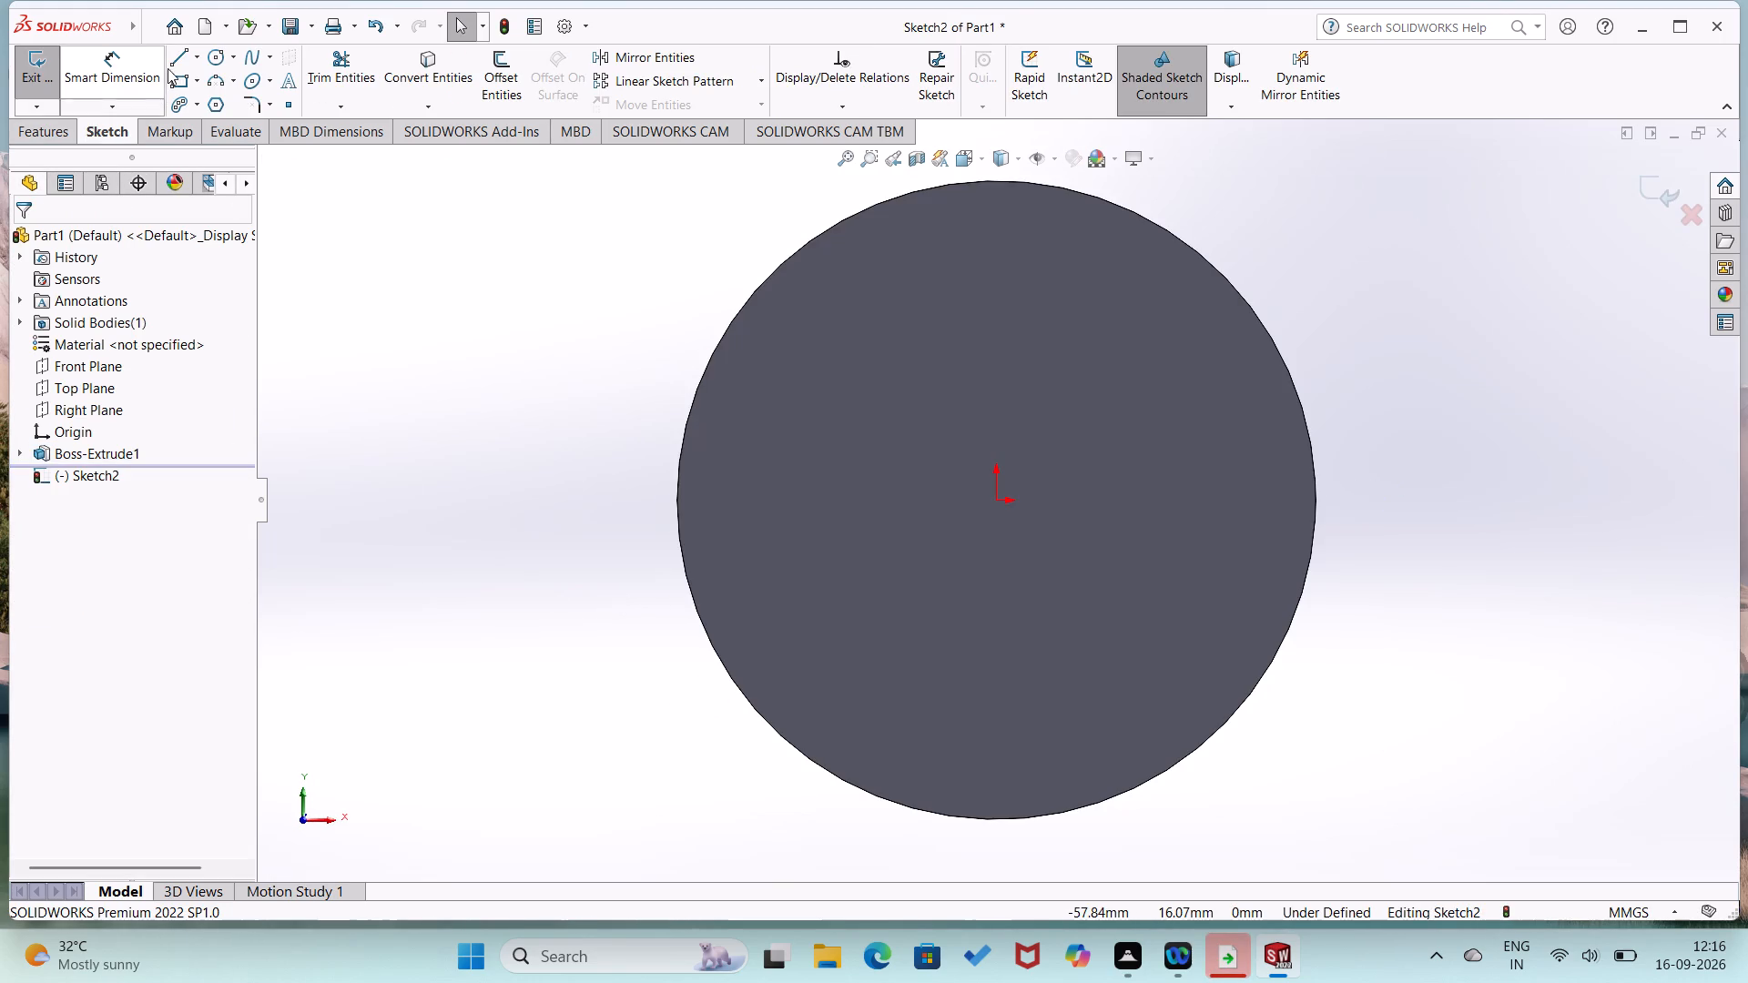
left_click(177, 62)
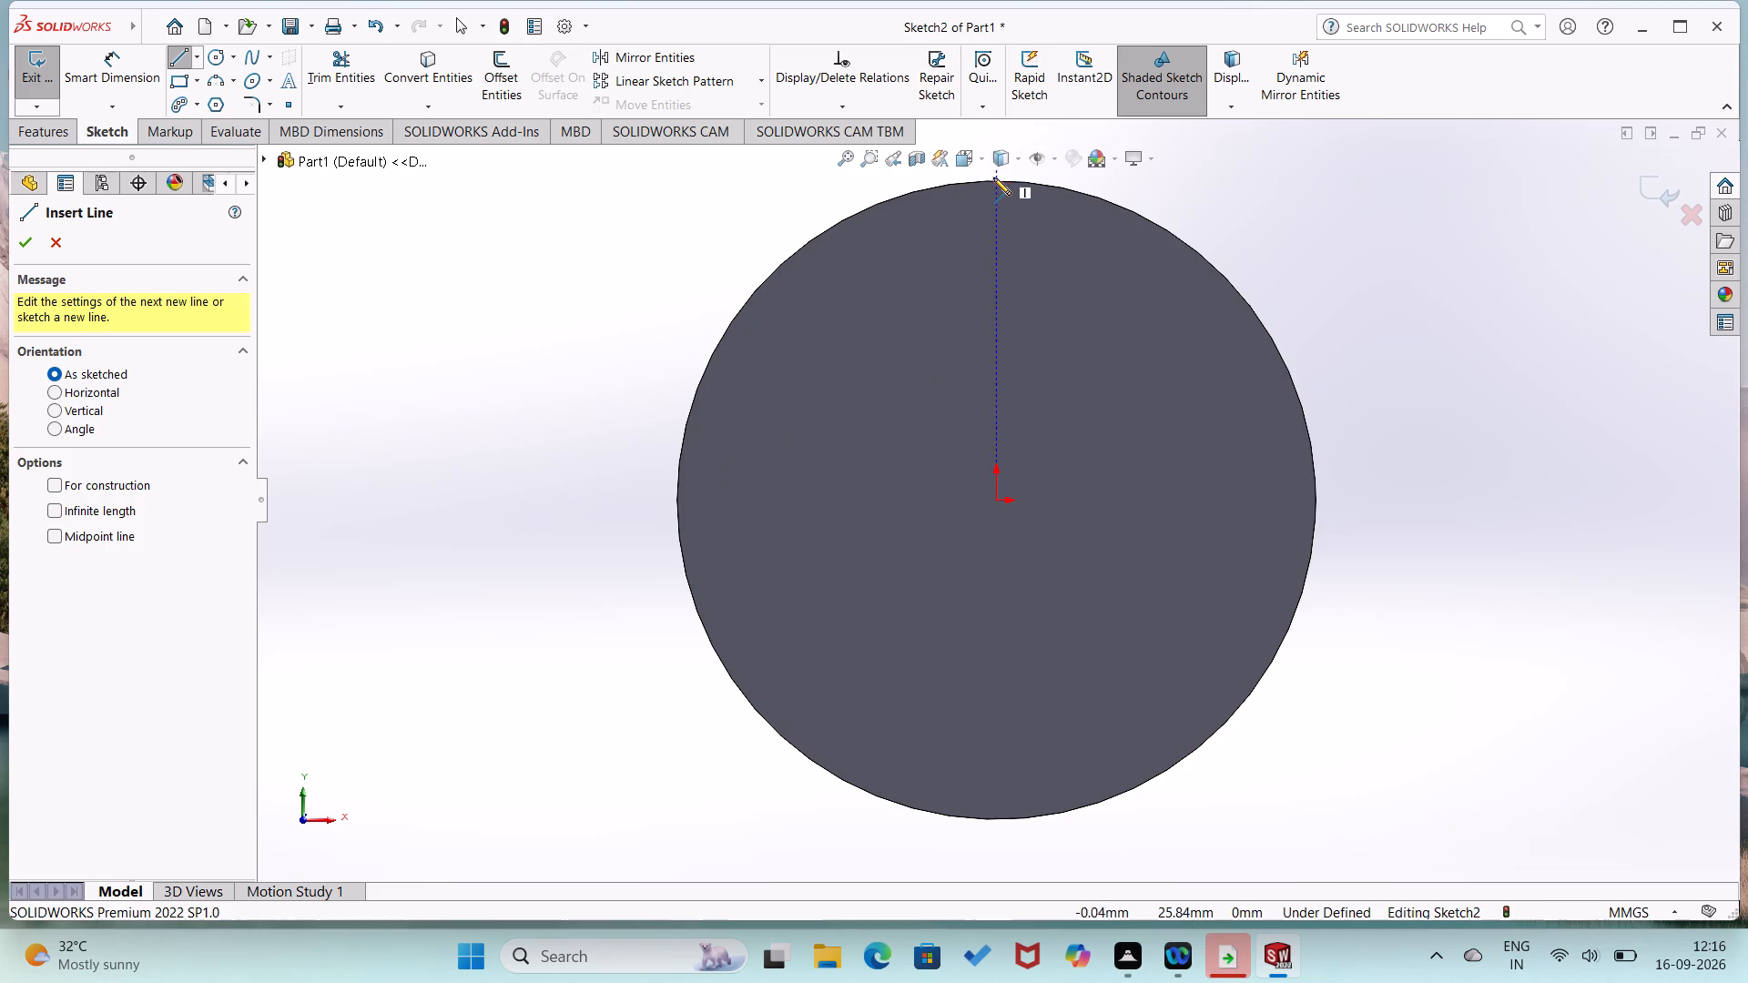
left_click(995, 178)
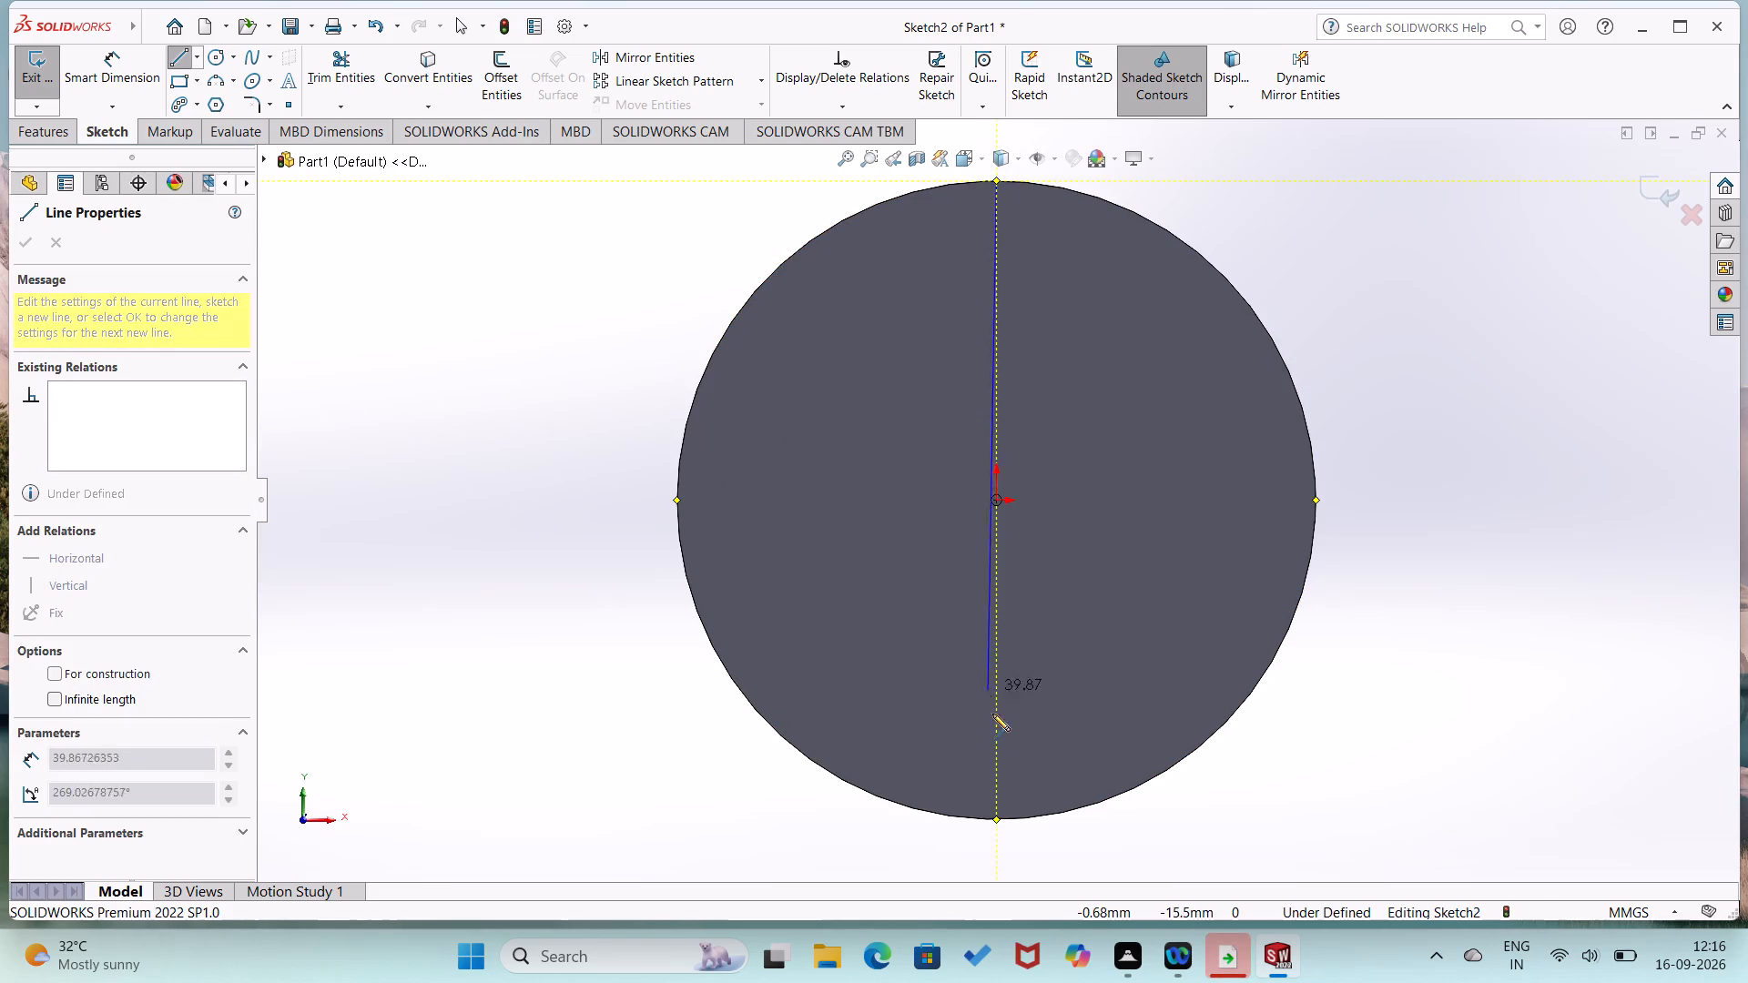
left_click(995, 823)
right_click(973, 831)
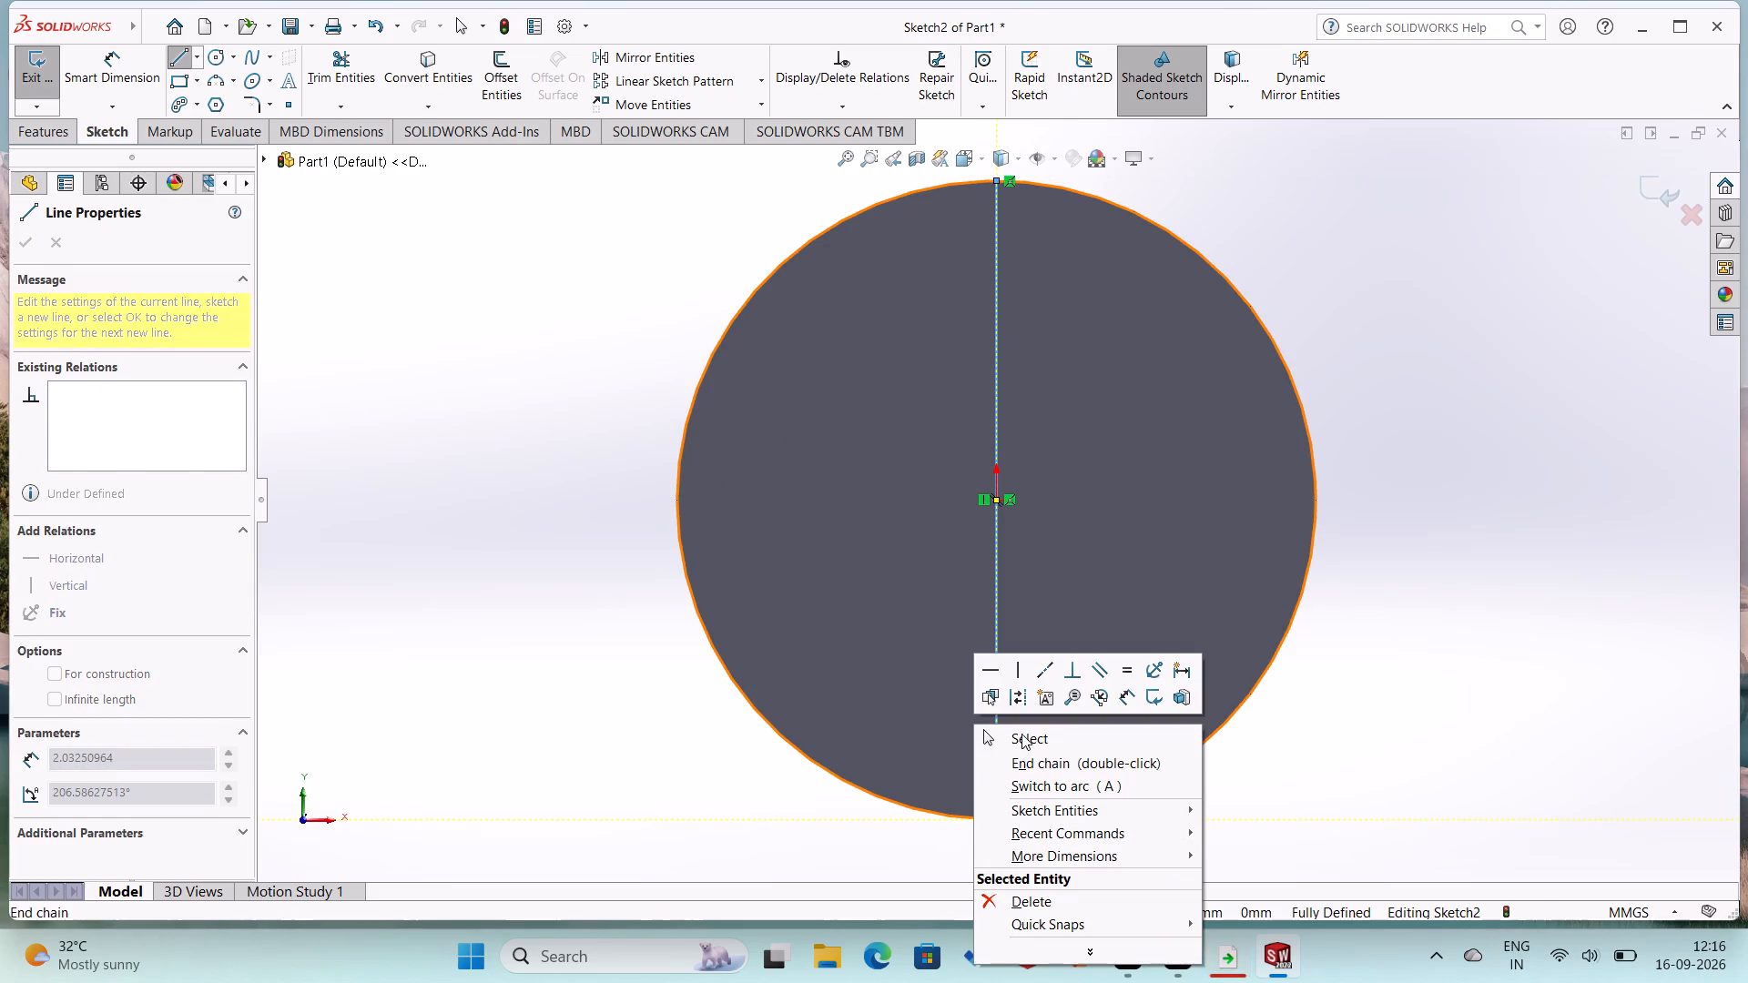
left_click(1021, 734)
left_click(573, 566)
Draw a 50 mm horizontal line across the disc face through the origin from edge to edge.
right_click_drag(573, 566, 486, 619)
right_click_drag(581, 541, 568, 547)
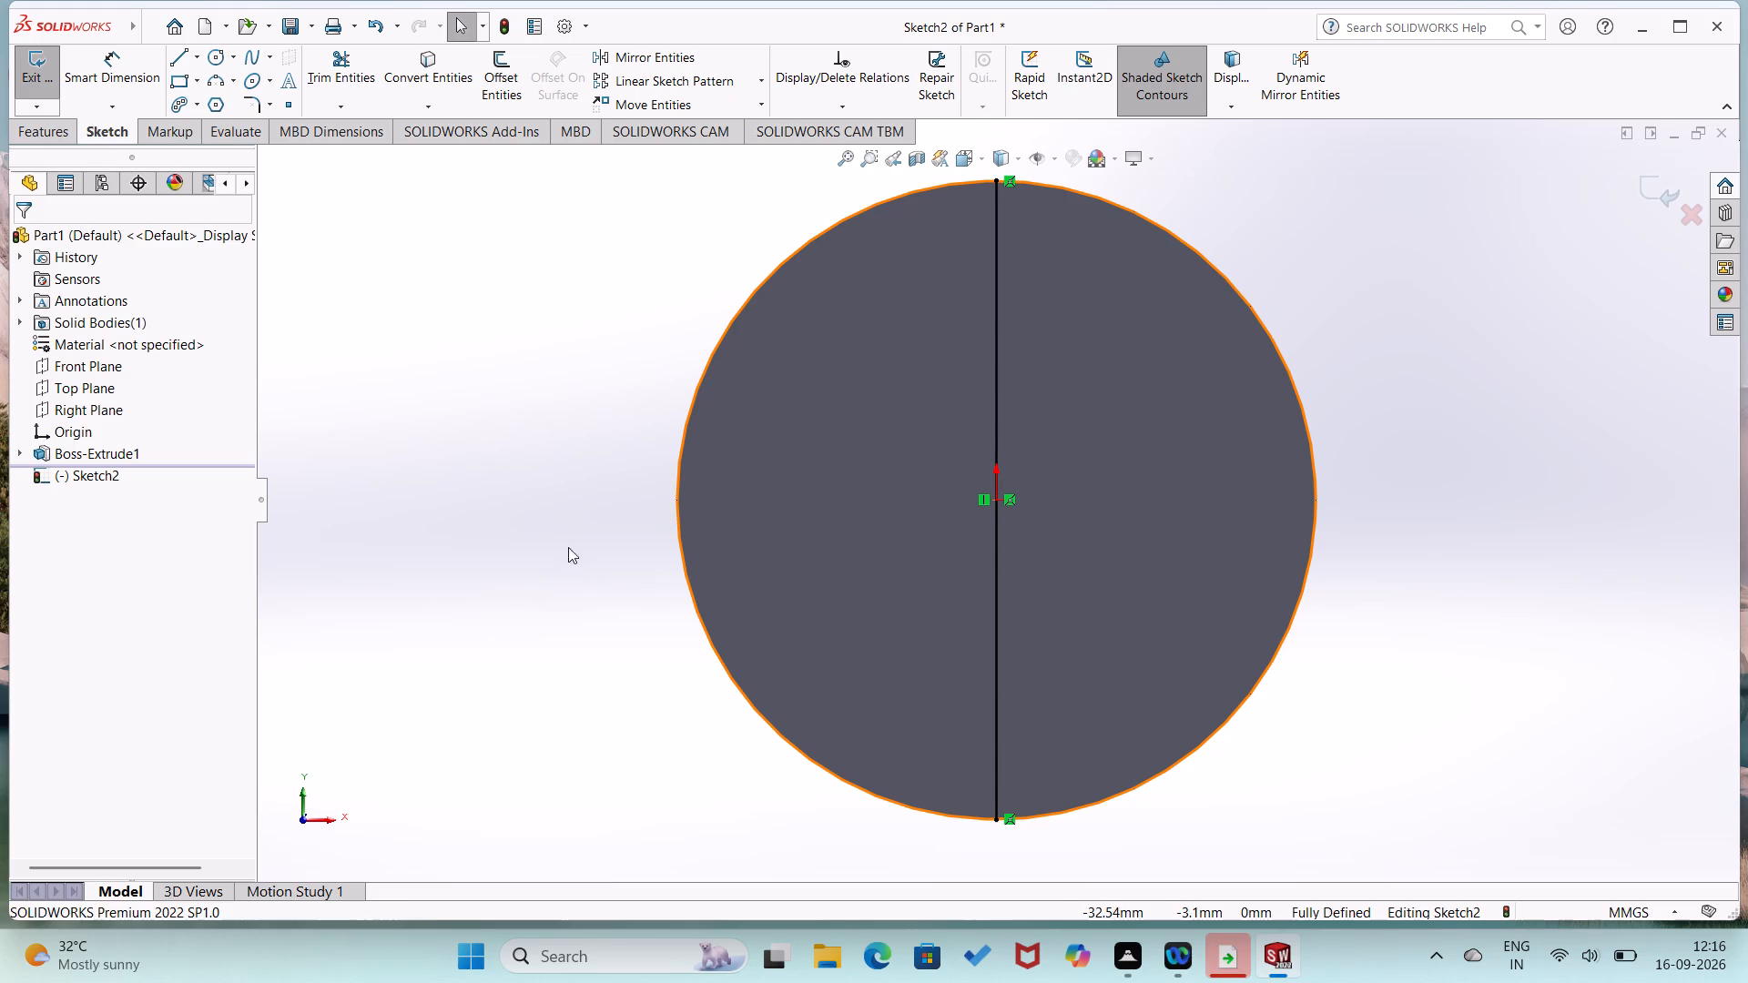
right_click_drag(568, 547, 482, 600)
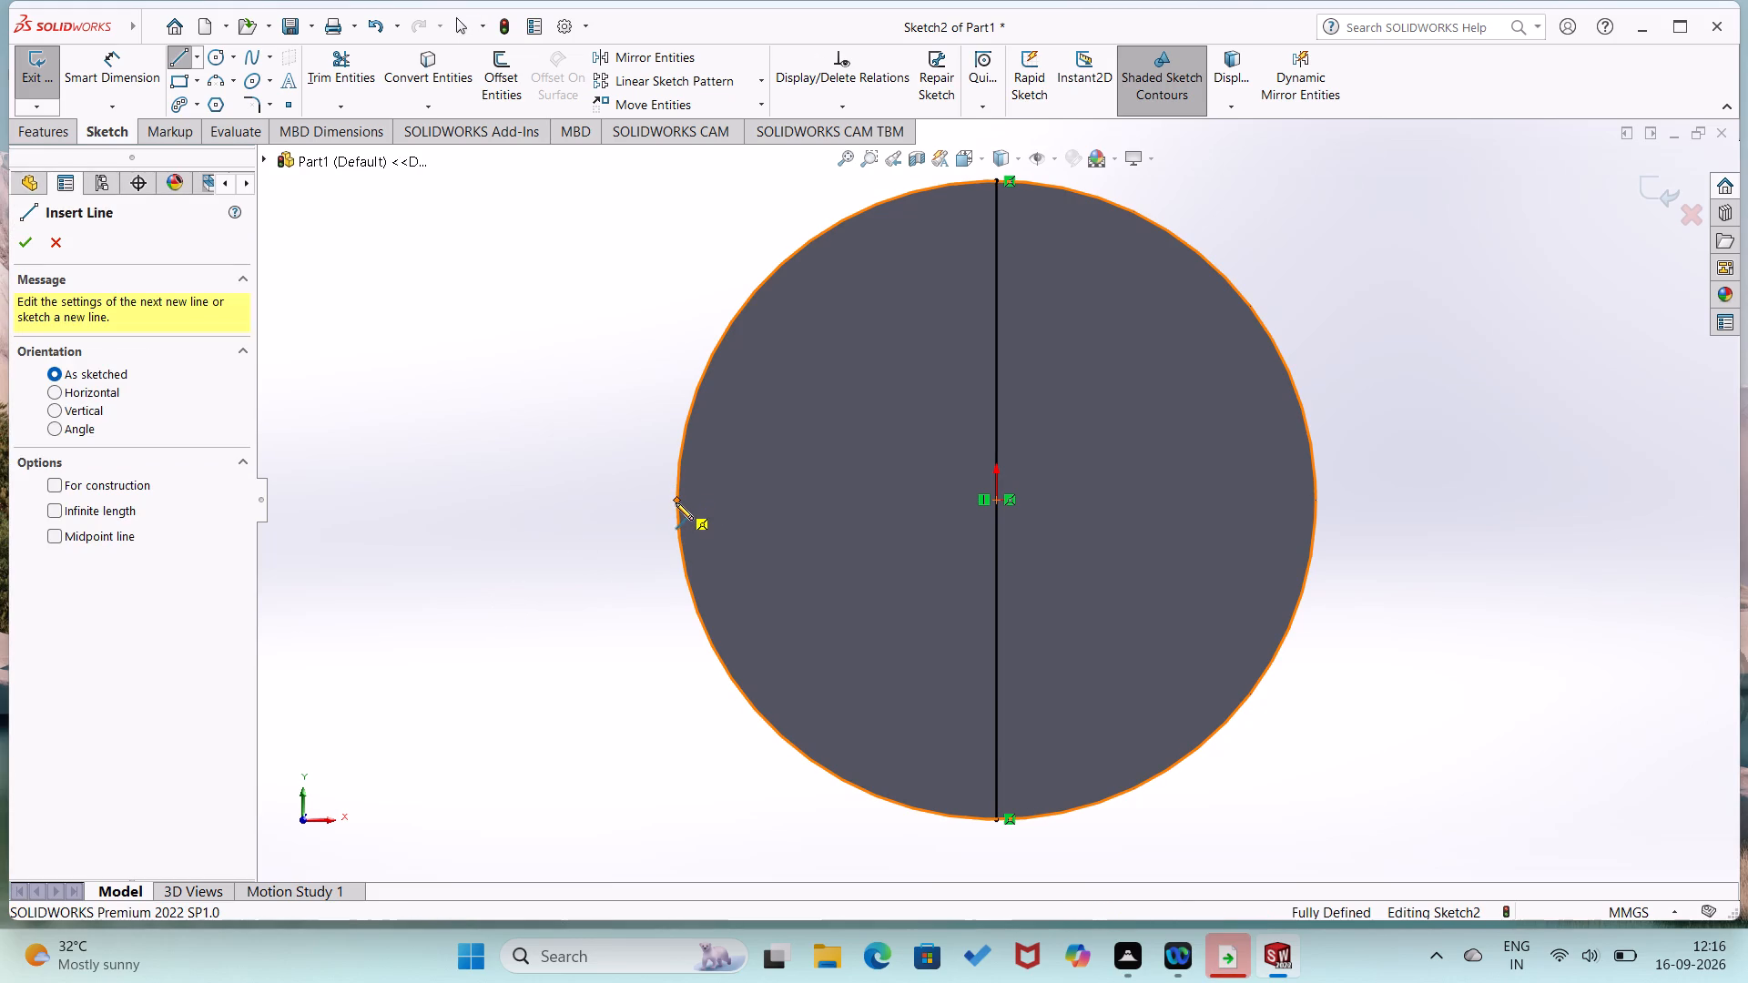
left_click(676, 502)
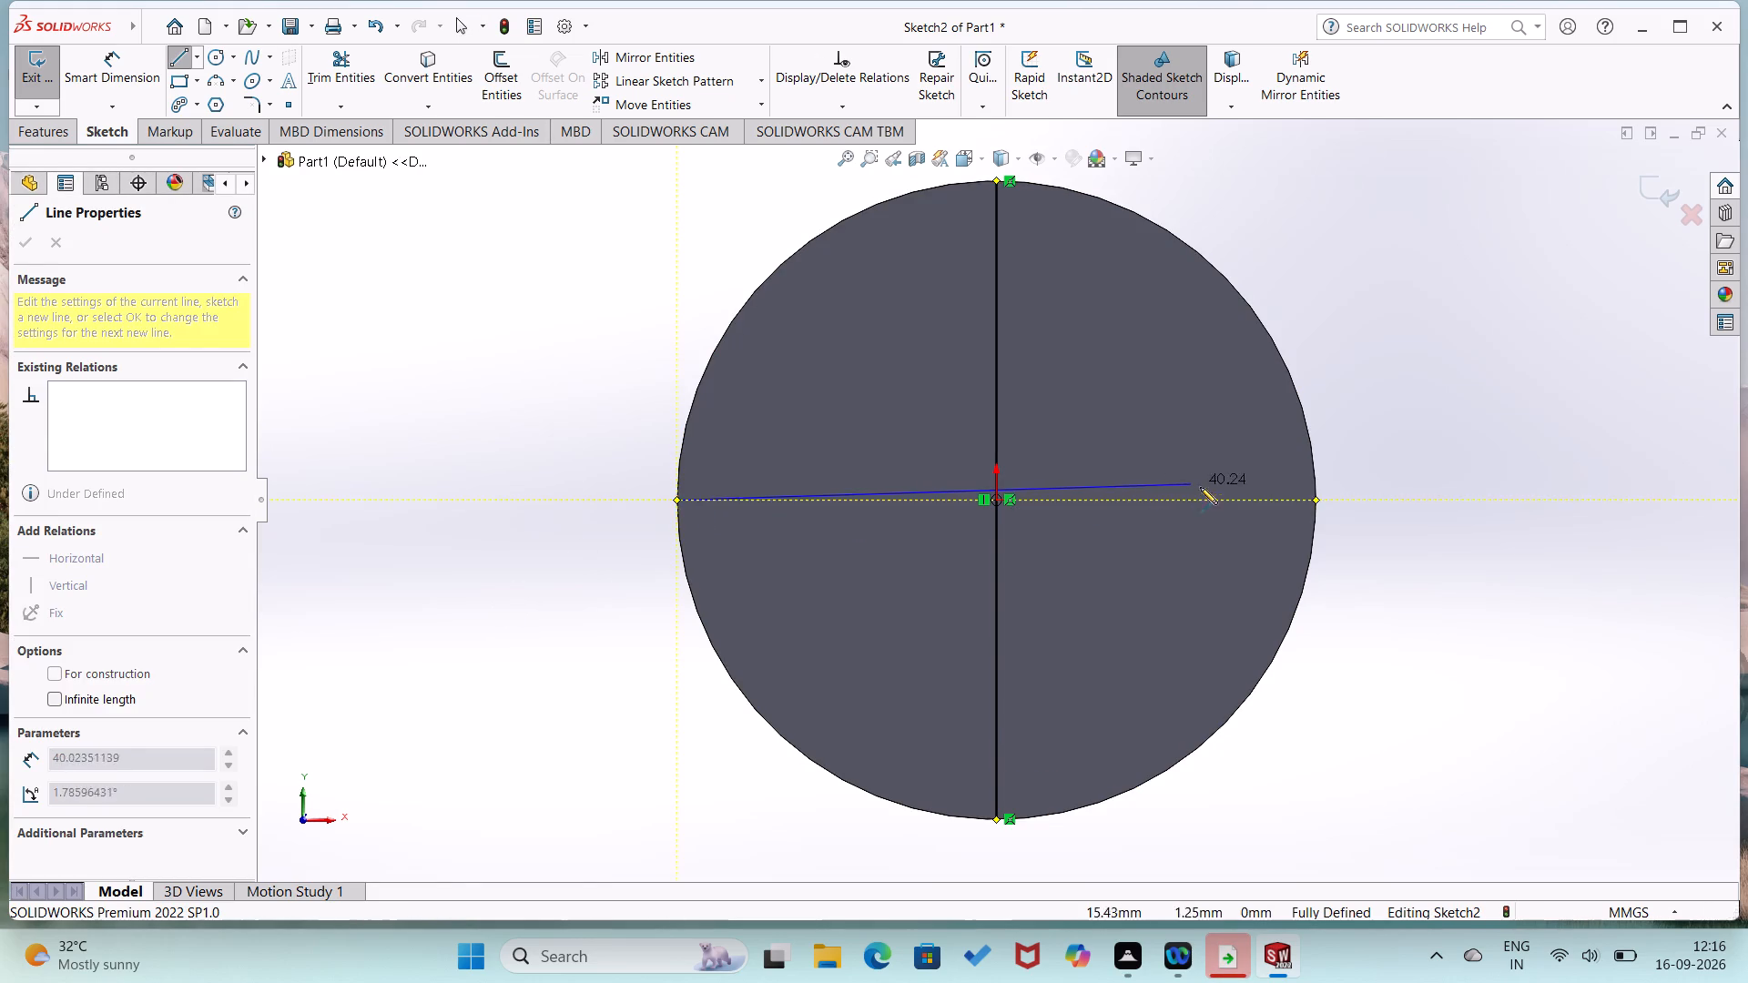
left_click(1317, 503)
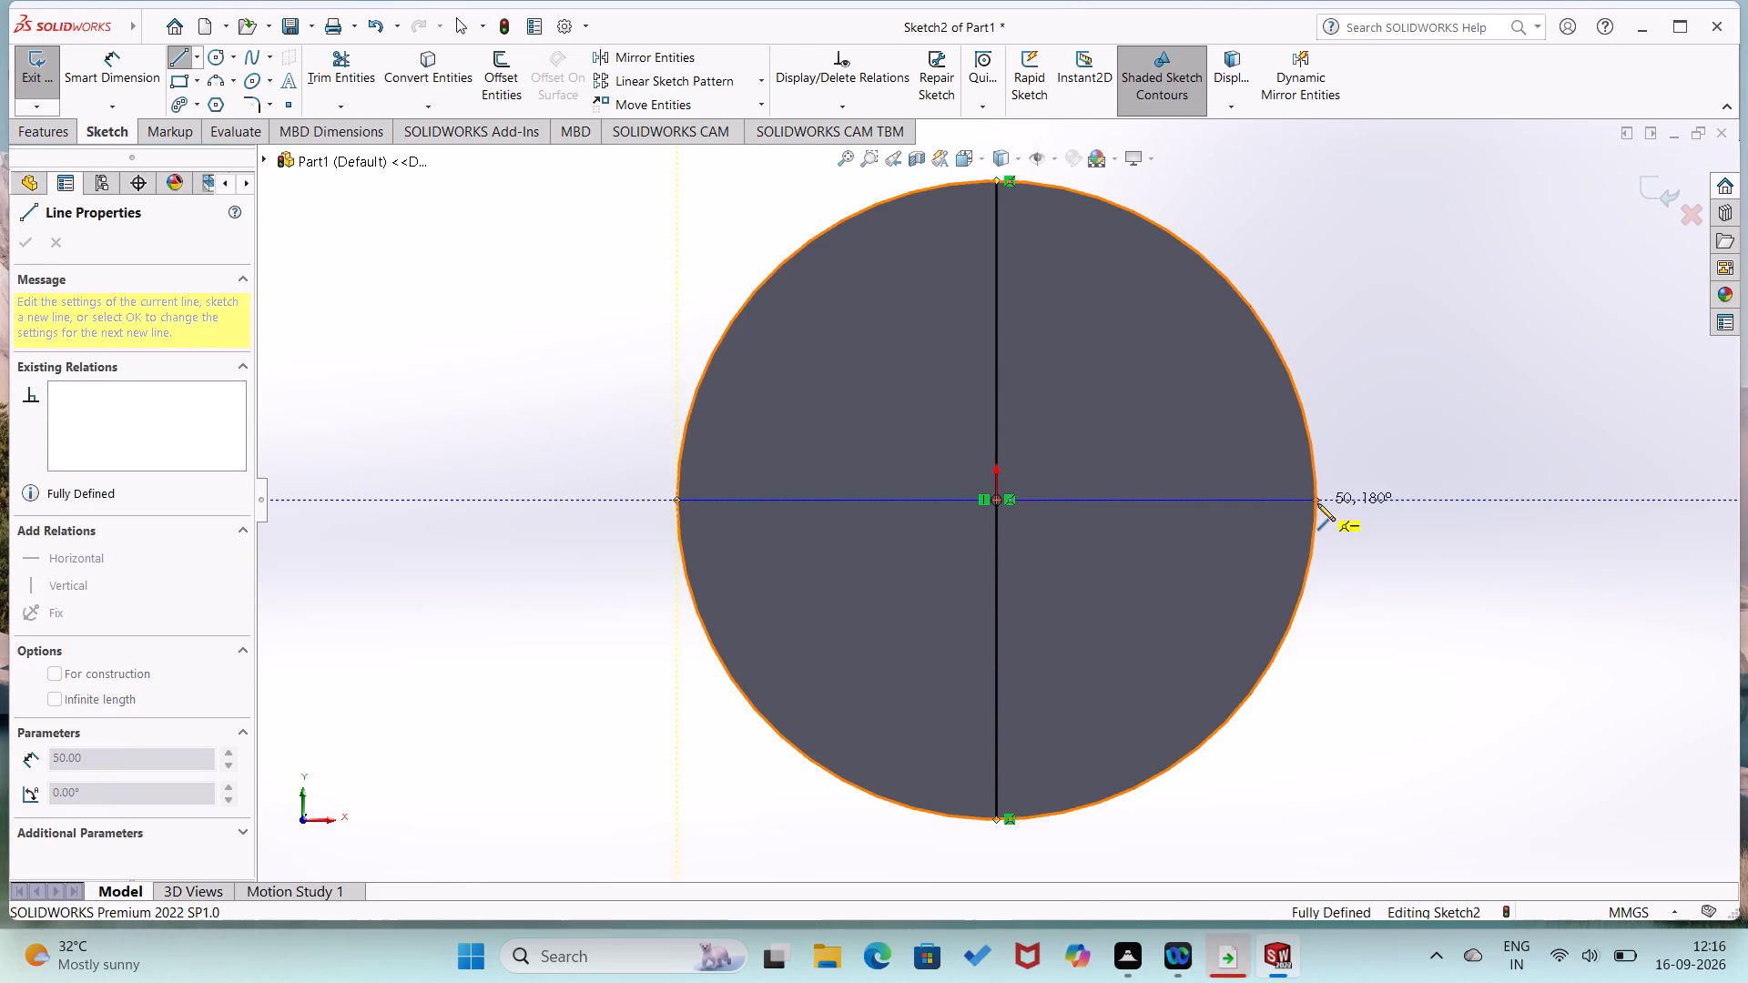
right_click(1315, 542)
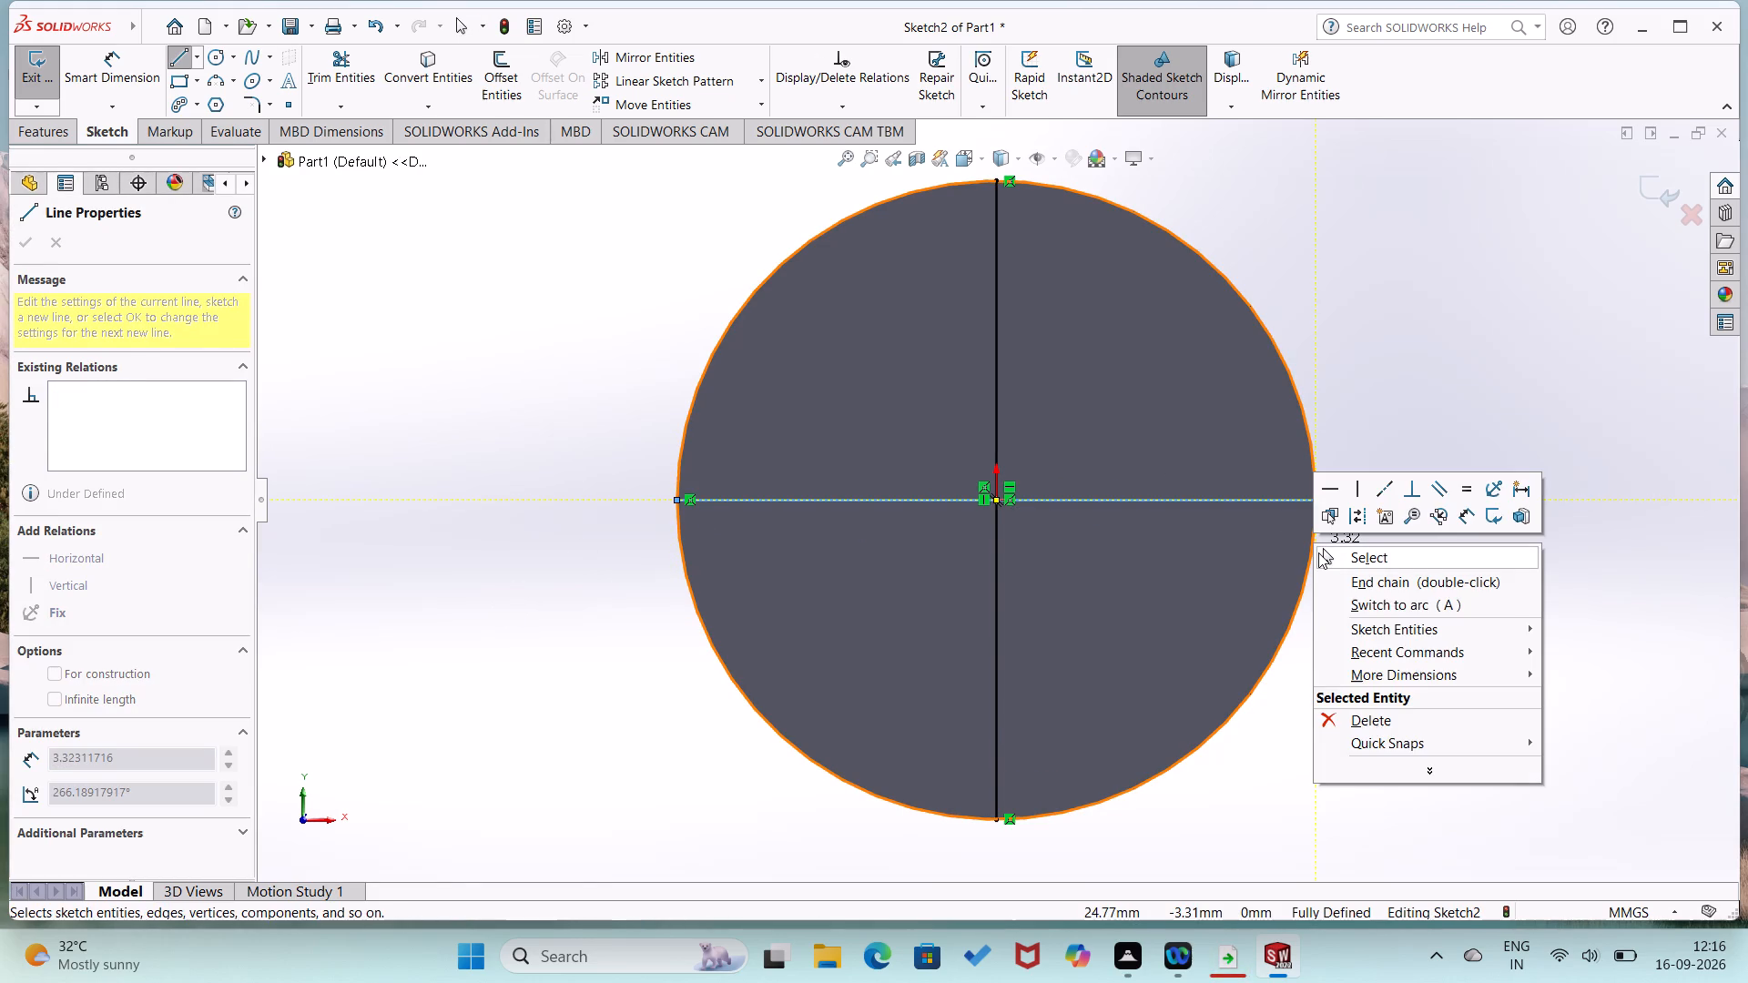
left_click(1318, 552)
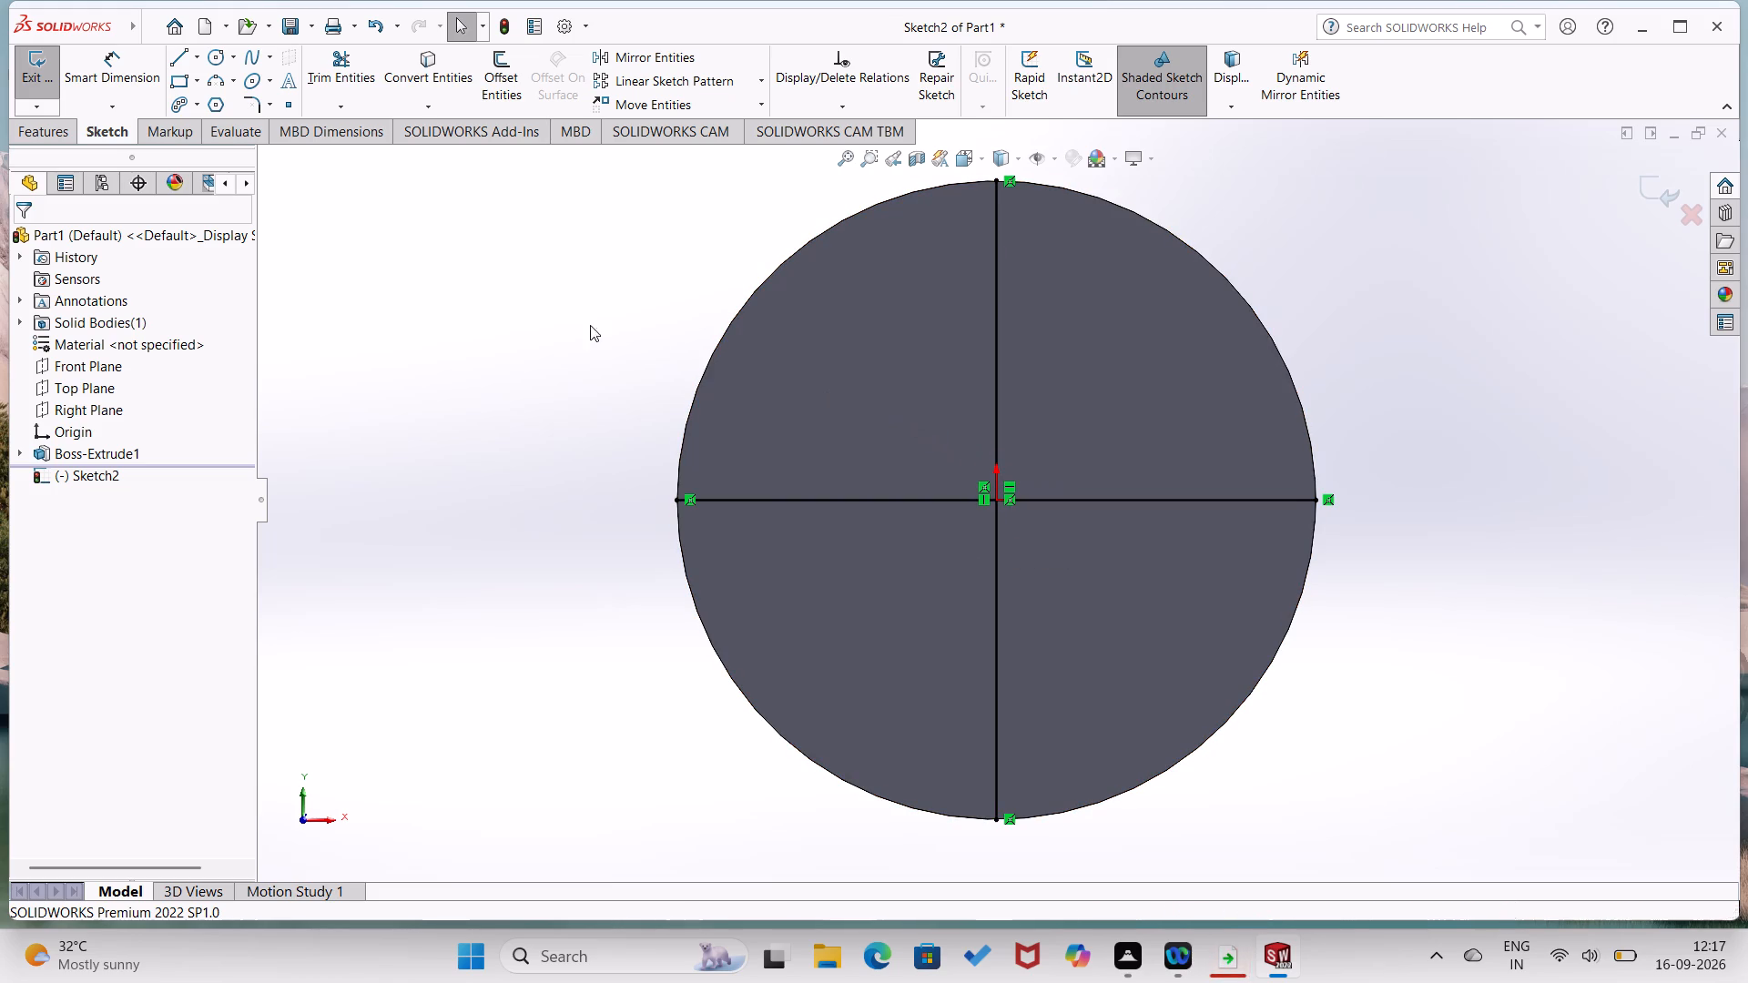
left_click(601, 357)
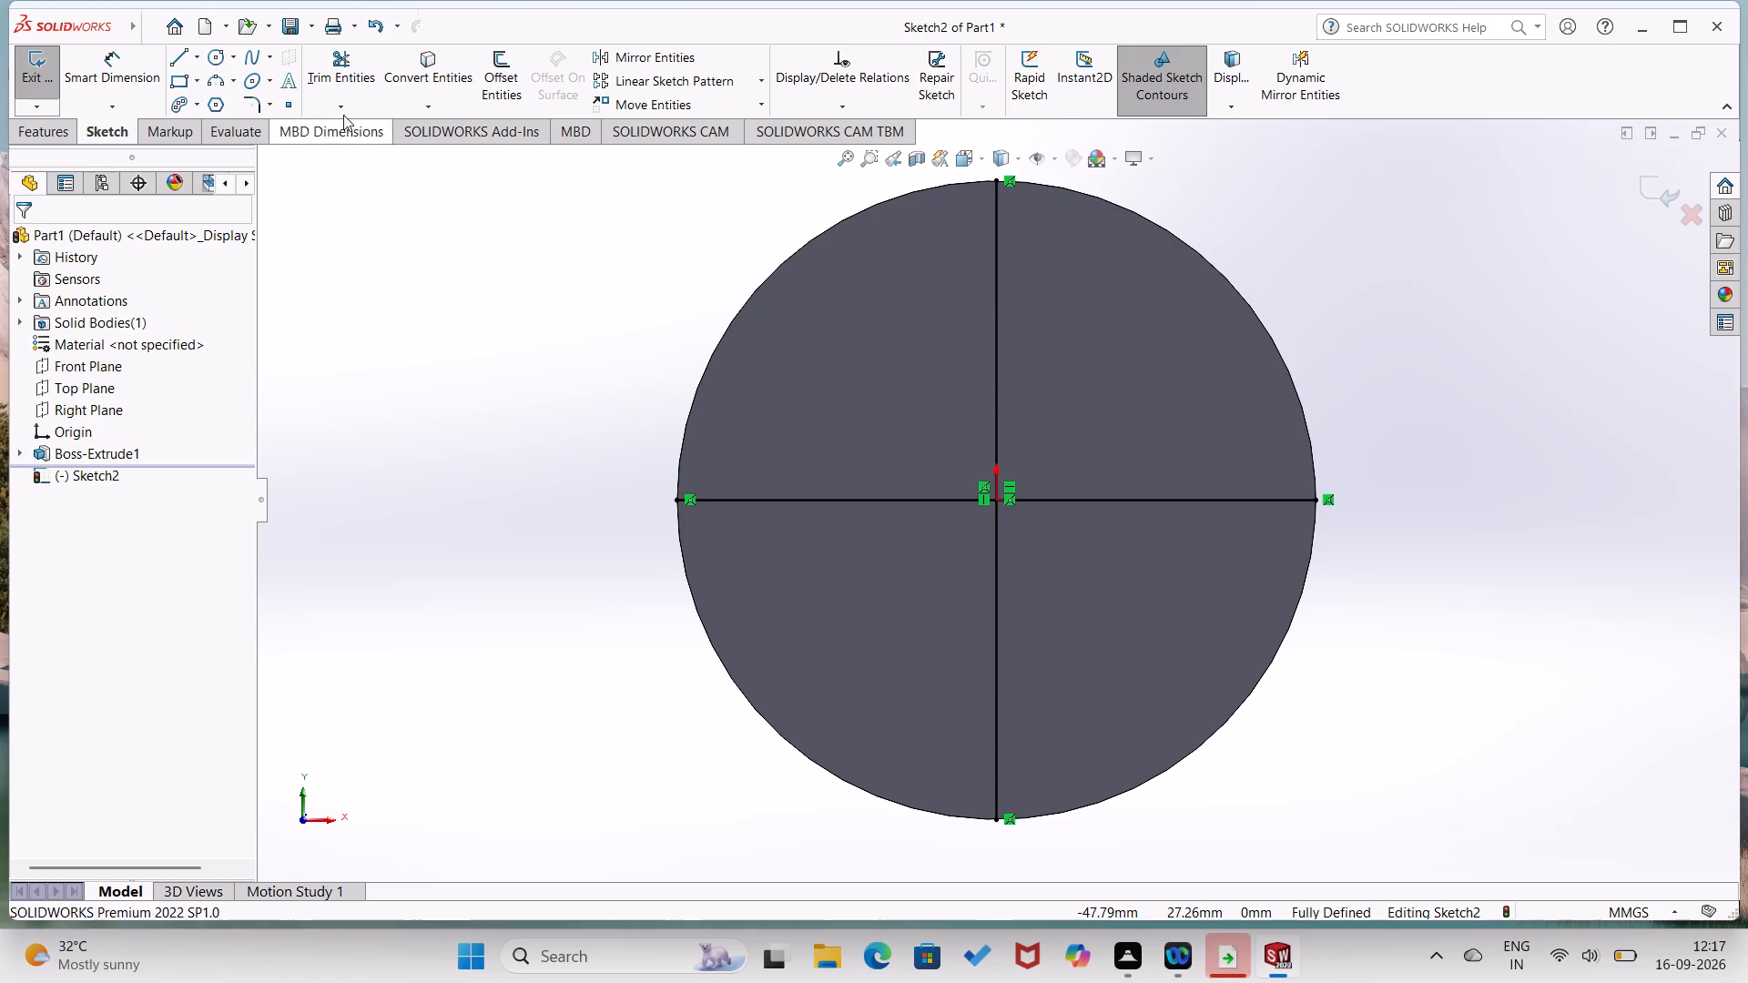
Sketch two small circles on the vertical line about 20 mm above and below the origin, with radii about 1.7 and 1.9 mm.
left_click(213, 59)
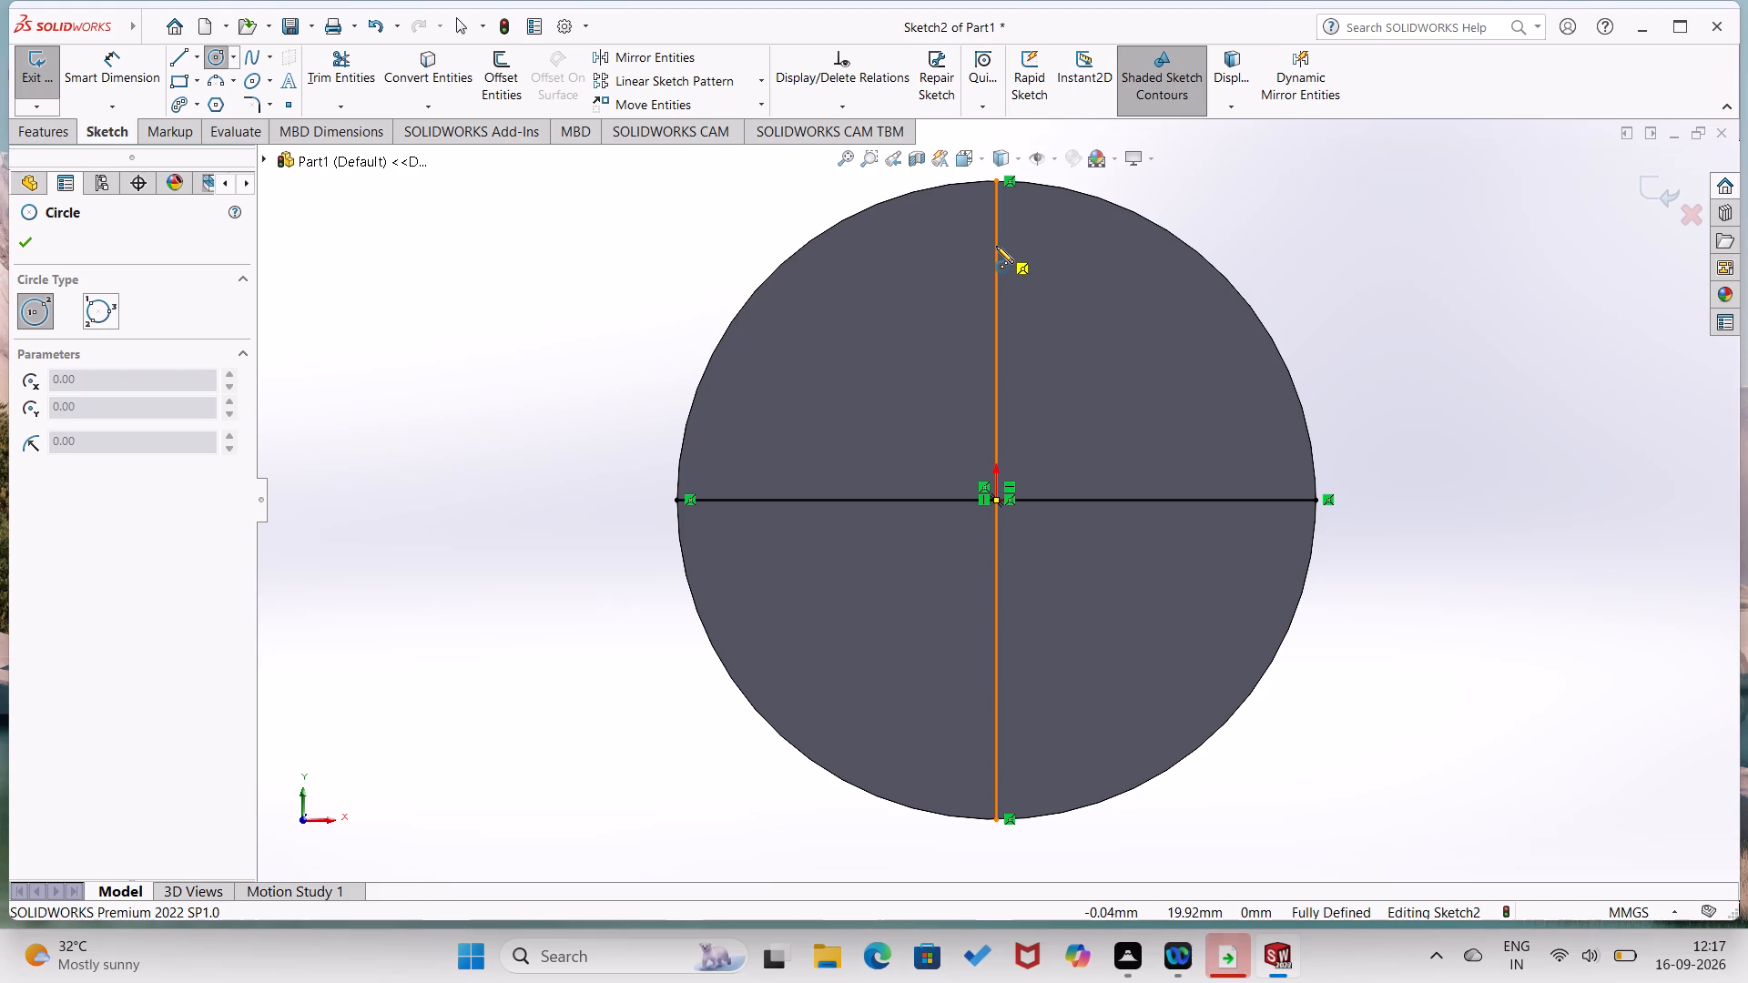
left_click(996, 246)
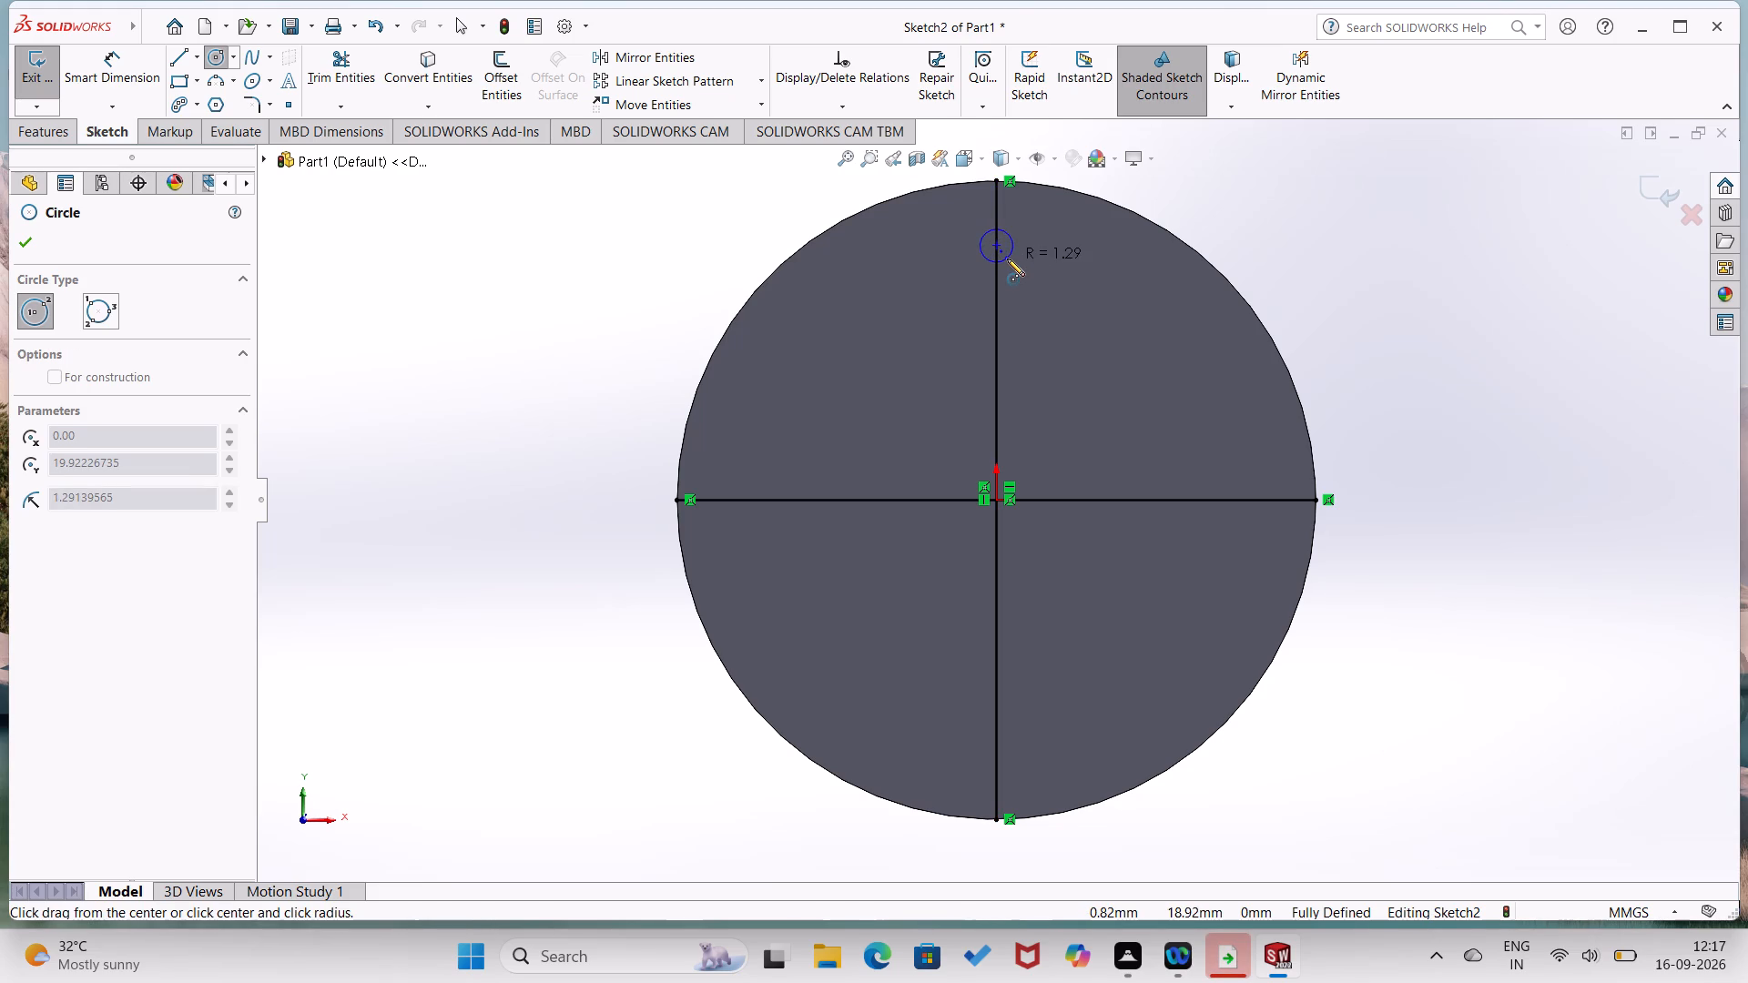
left_click(1011, 262)
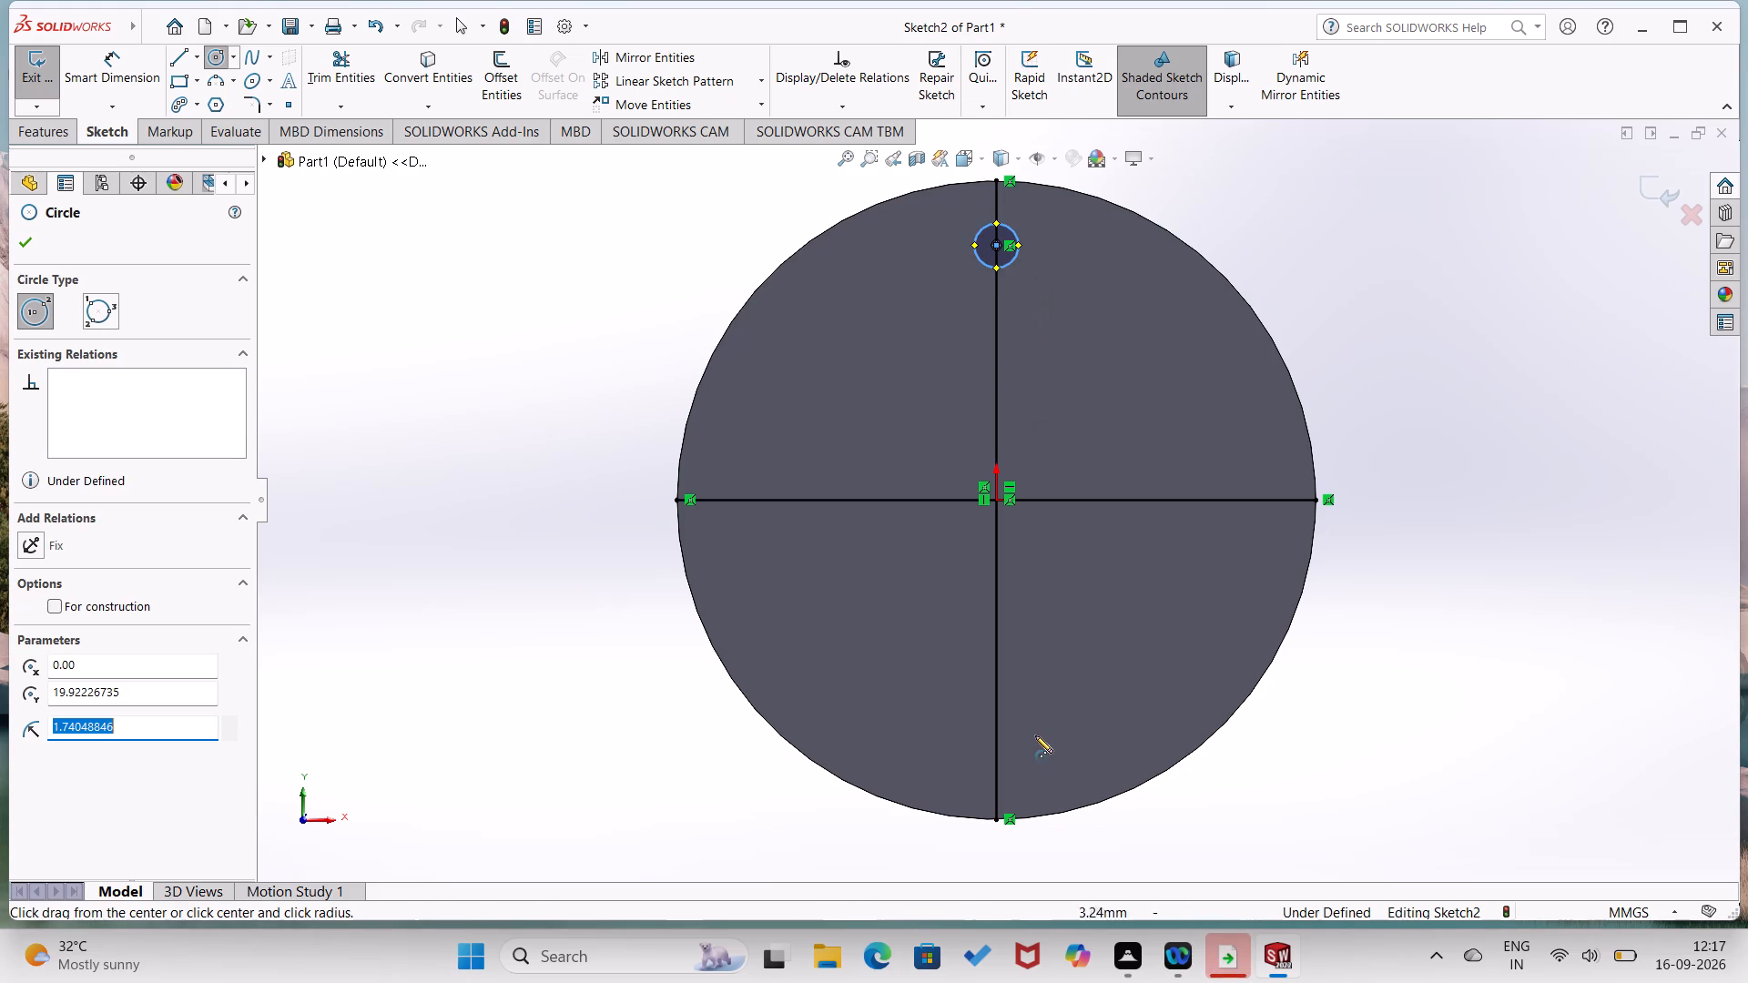
left_click(997, 757)
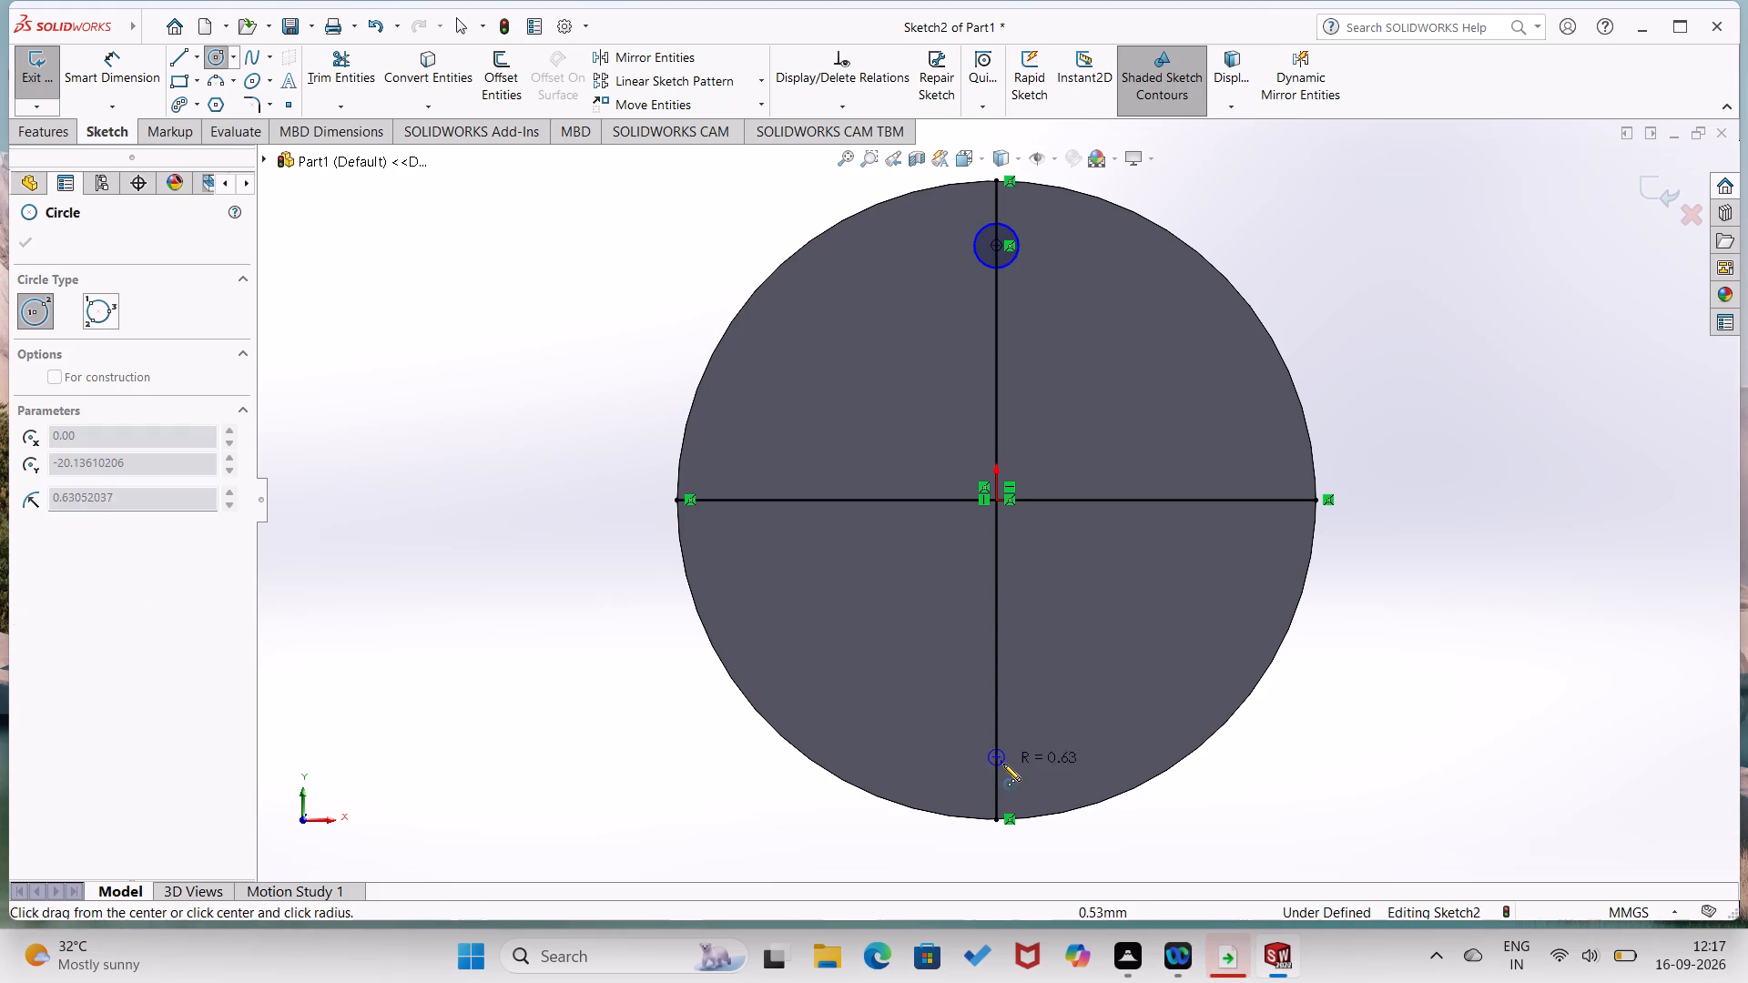
left_click(1012, 775)
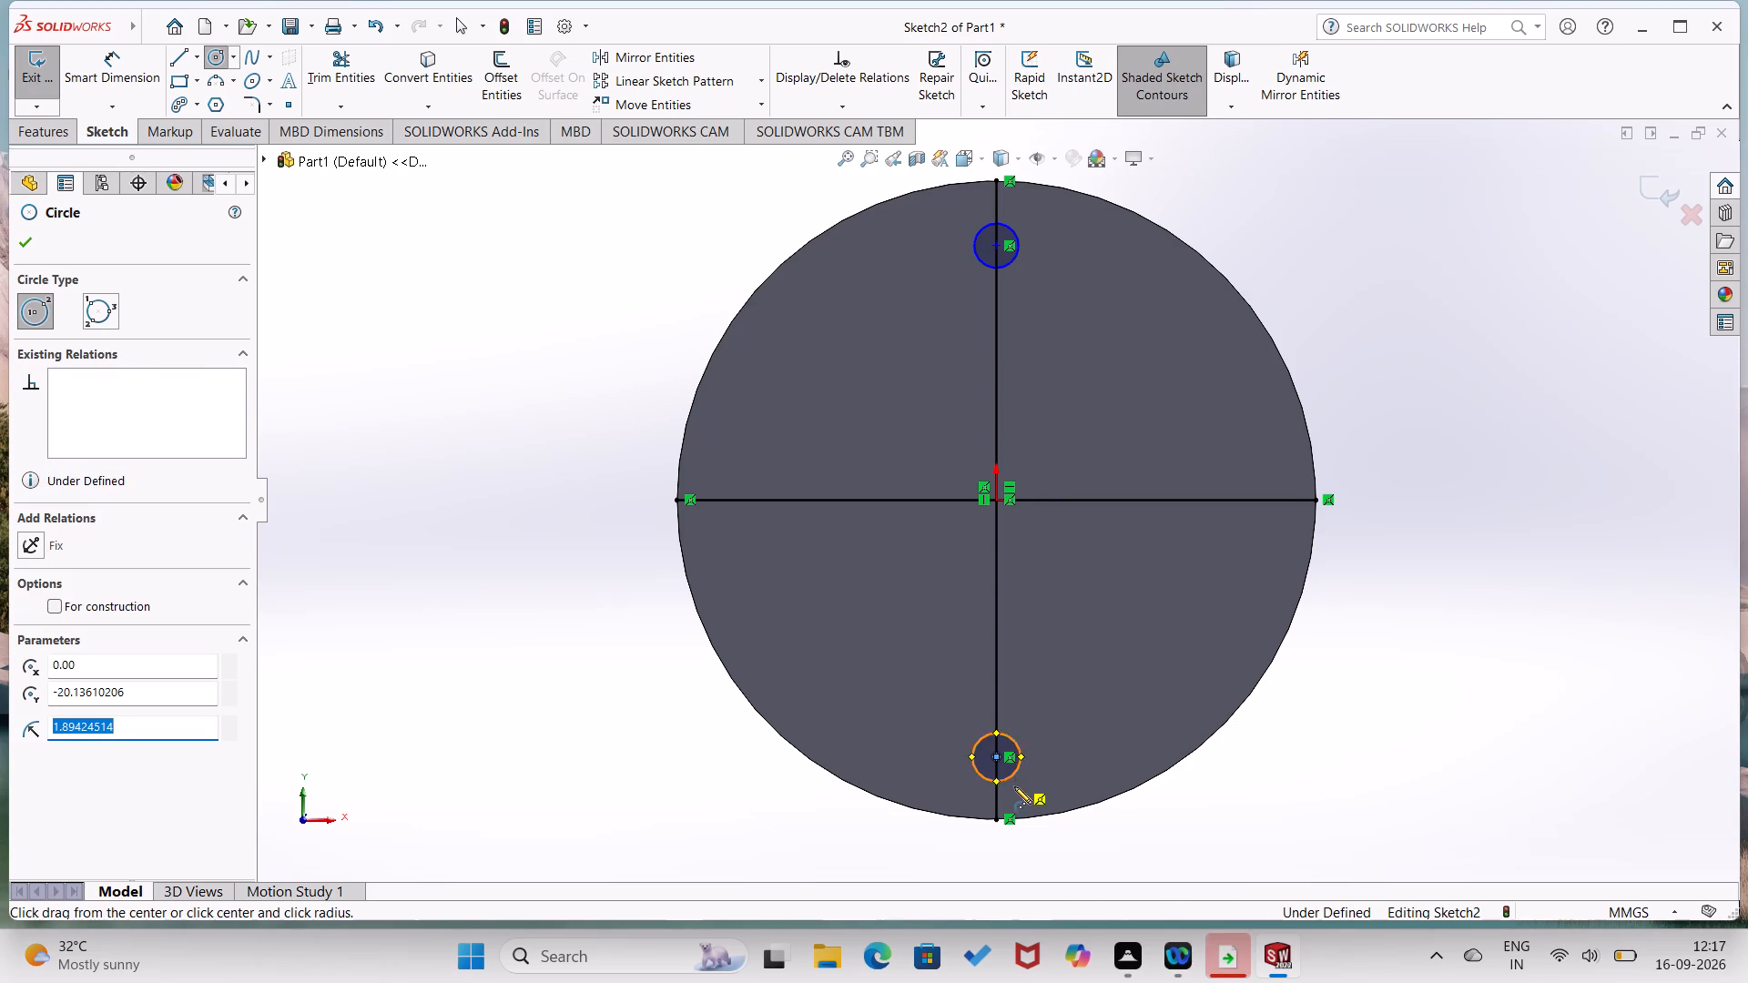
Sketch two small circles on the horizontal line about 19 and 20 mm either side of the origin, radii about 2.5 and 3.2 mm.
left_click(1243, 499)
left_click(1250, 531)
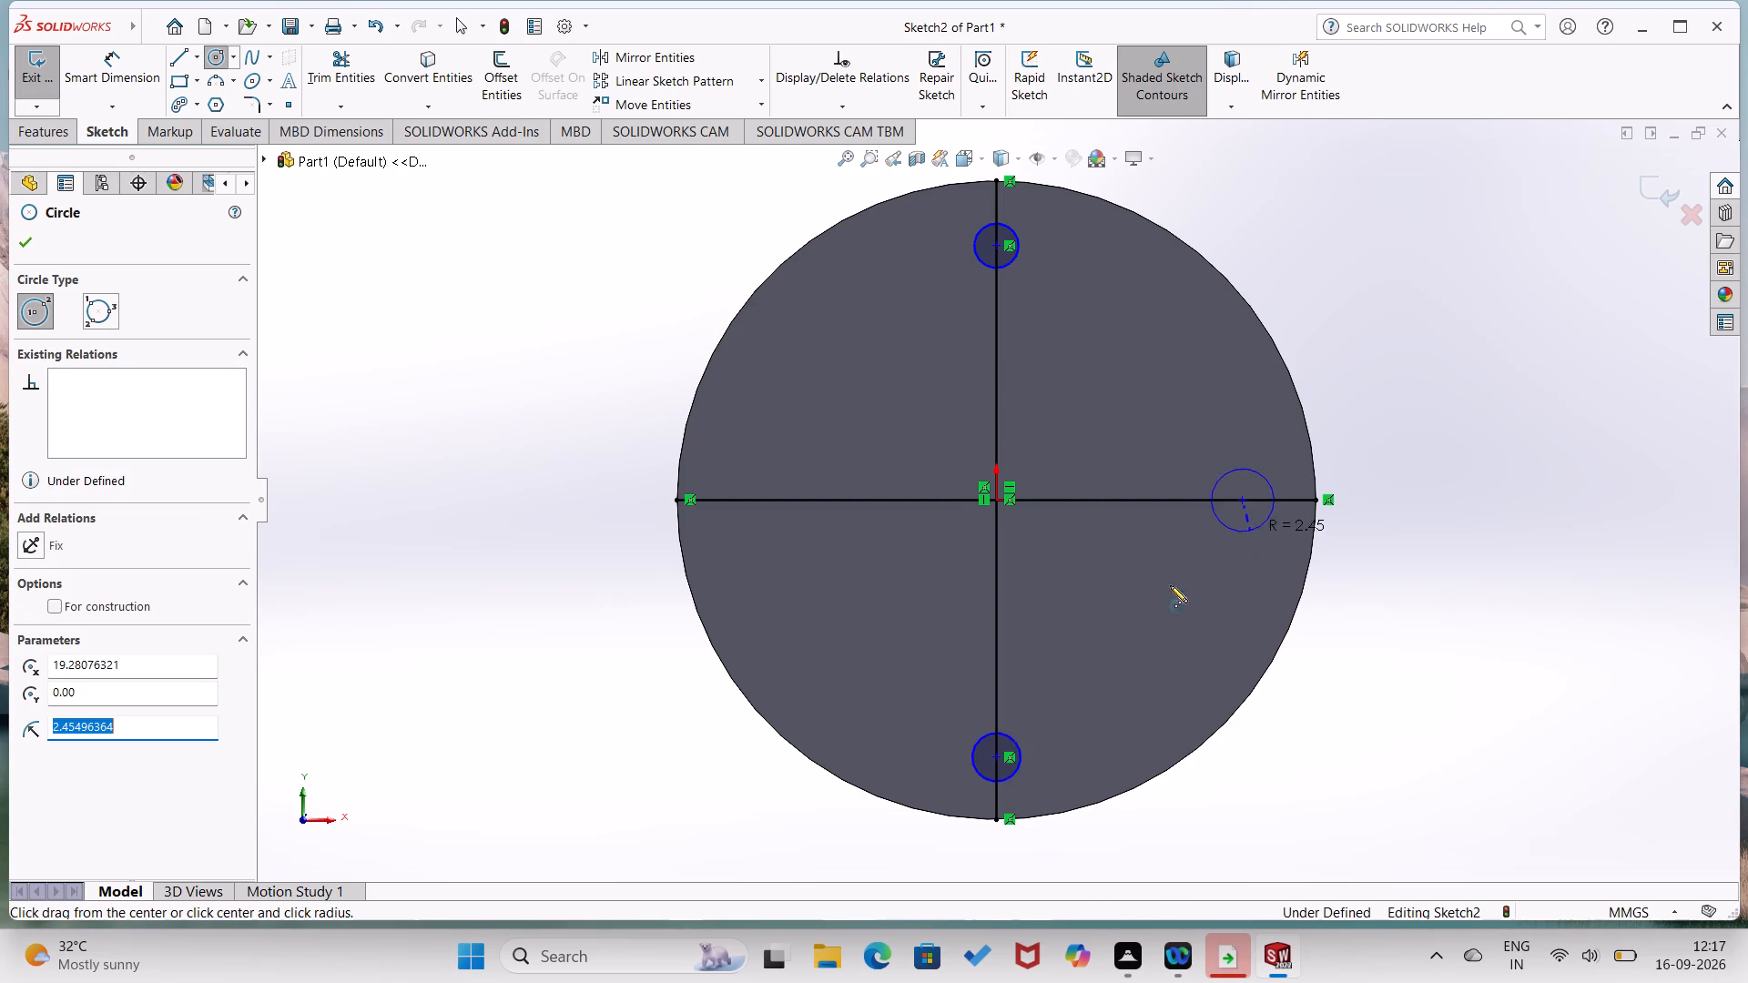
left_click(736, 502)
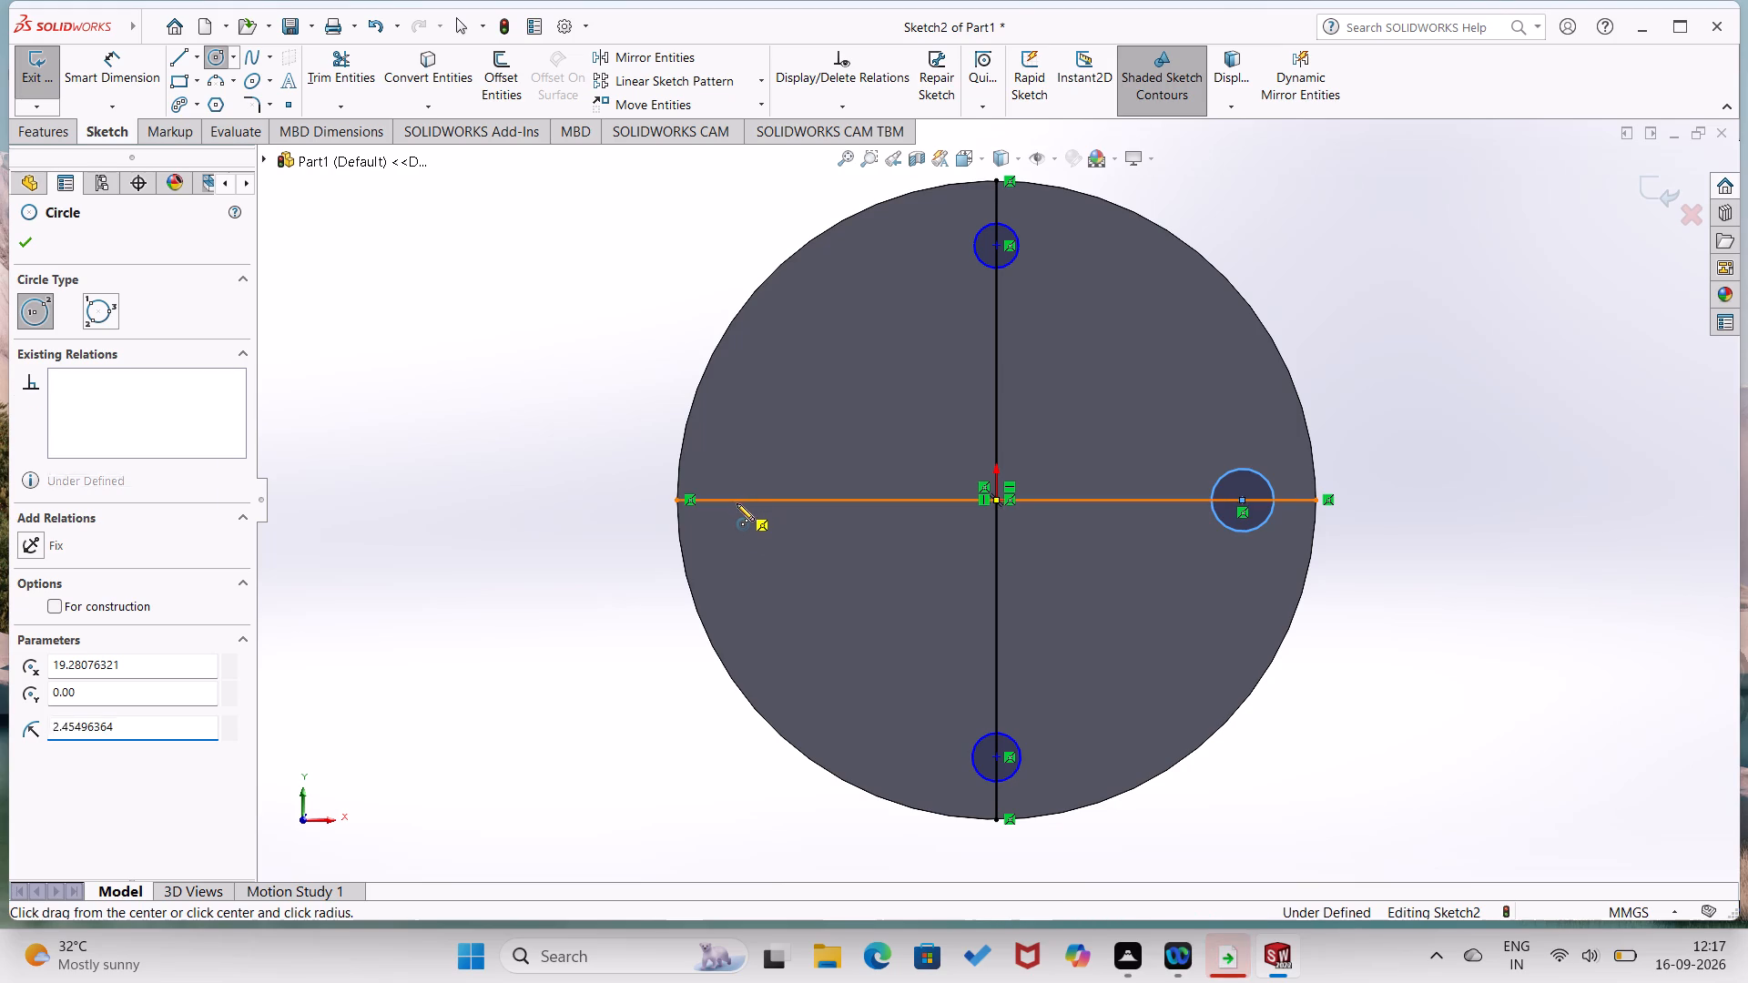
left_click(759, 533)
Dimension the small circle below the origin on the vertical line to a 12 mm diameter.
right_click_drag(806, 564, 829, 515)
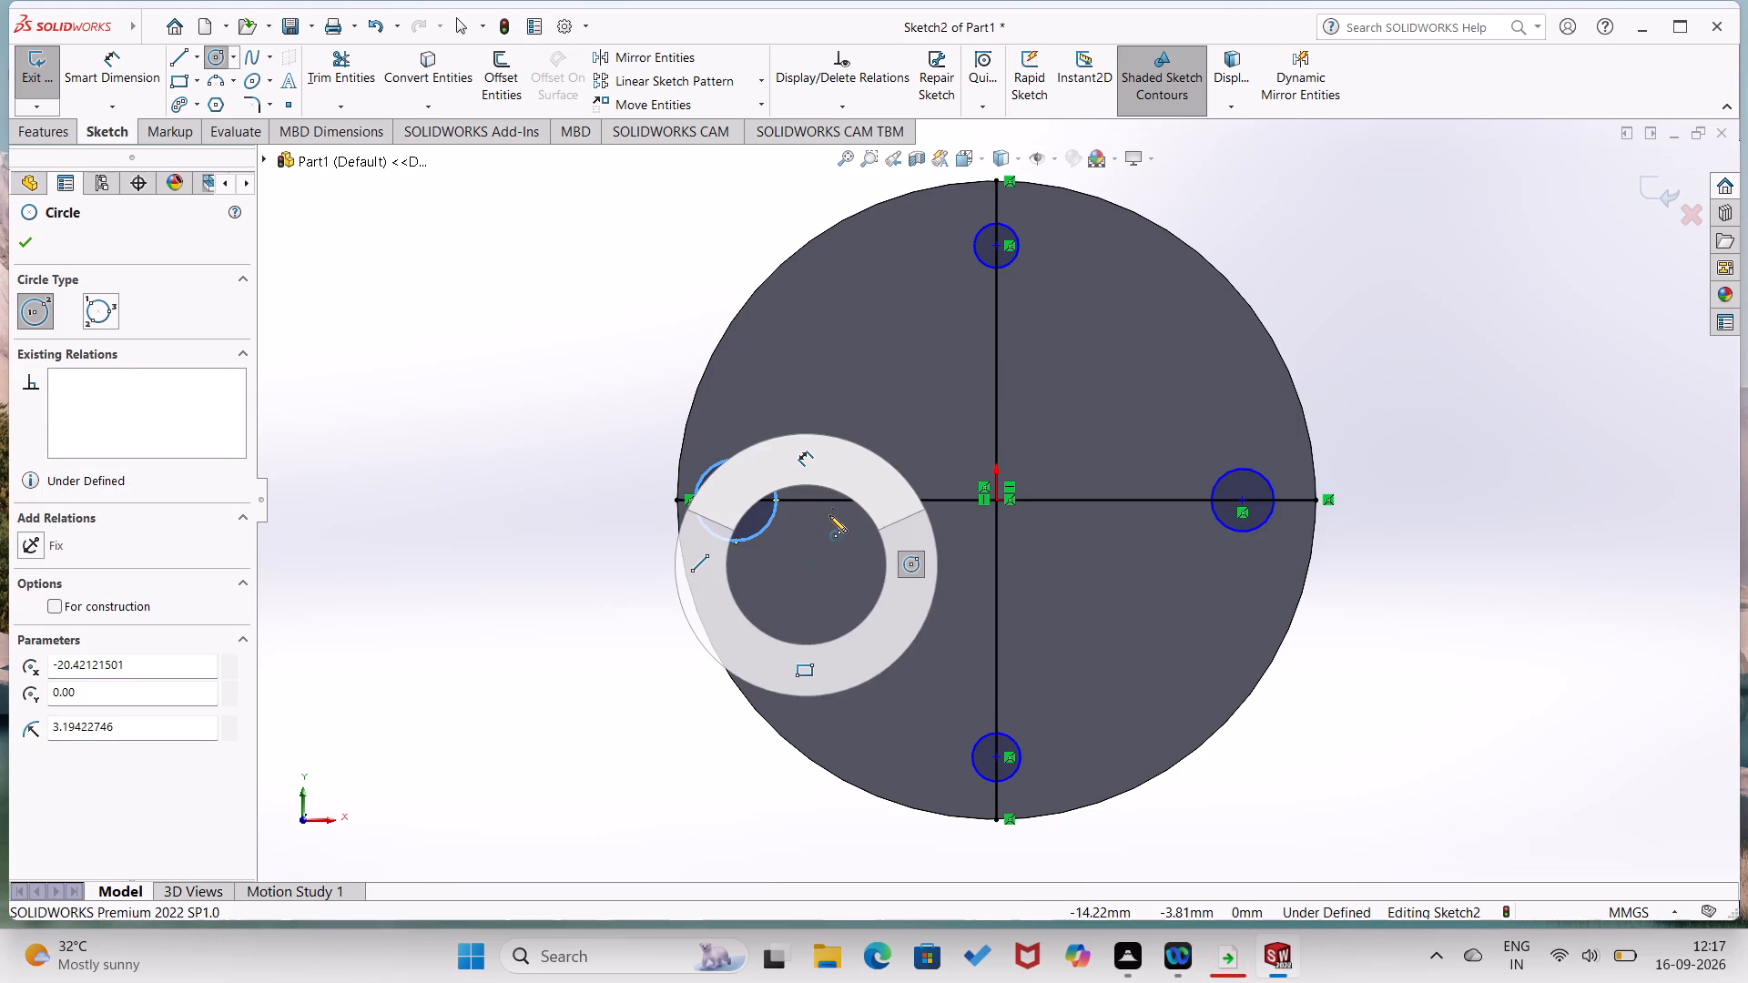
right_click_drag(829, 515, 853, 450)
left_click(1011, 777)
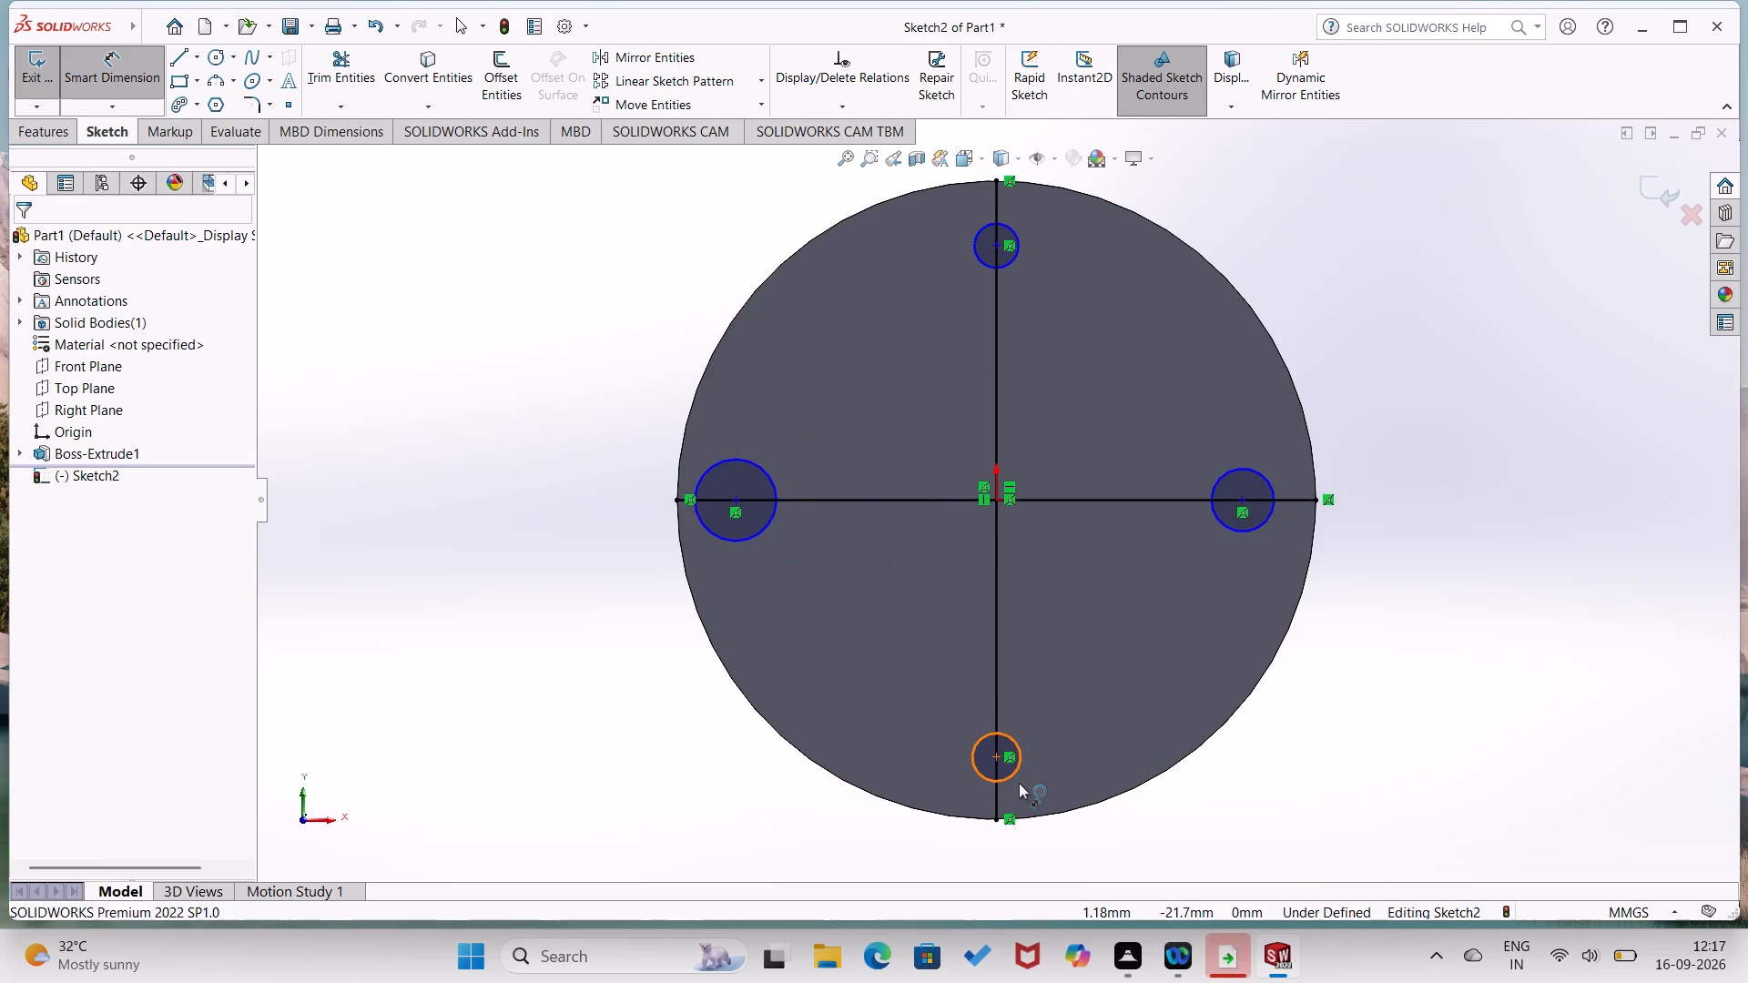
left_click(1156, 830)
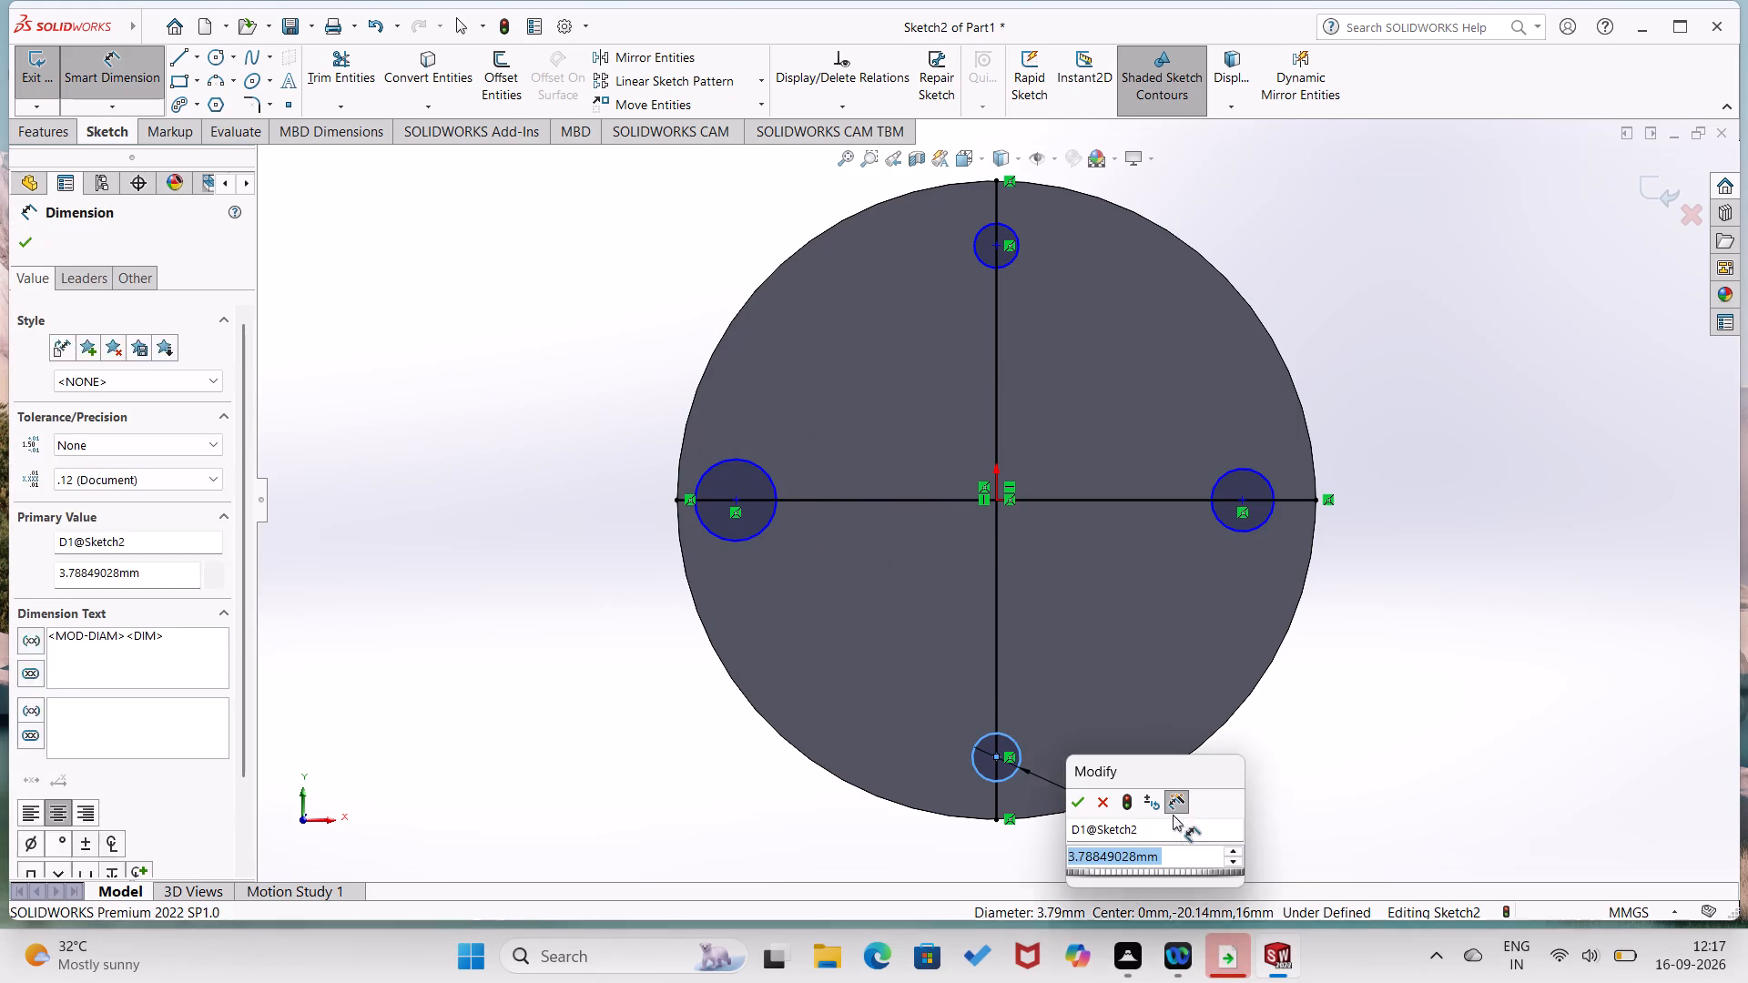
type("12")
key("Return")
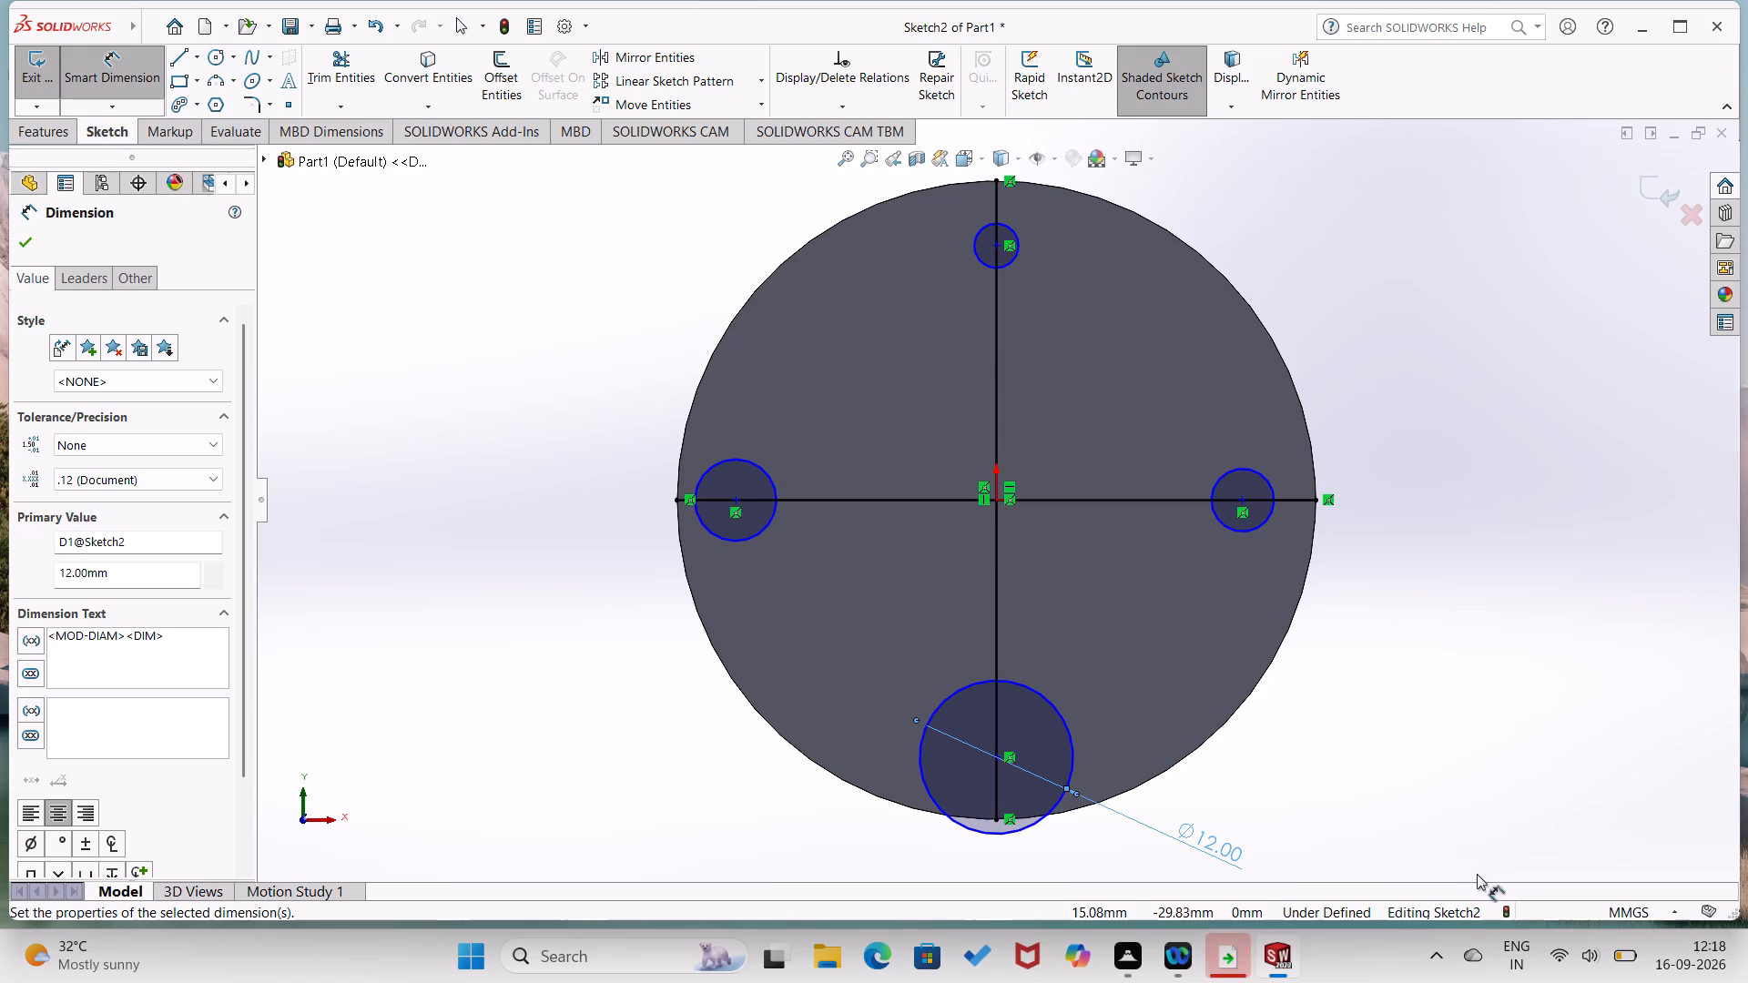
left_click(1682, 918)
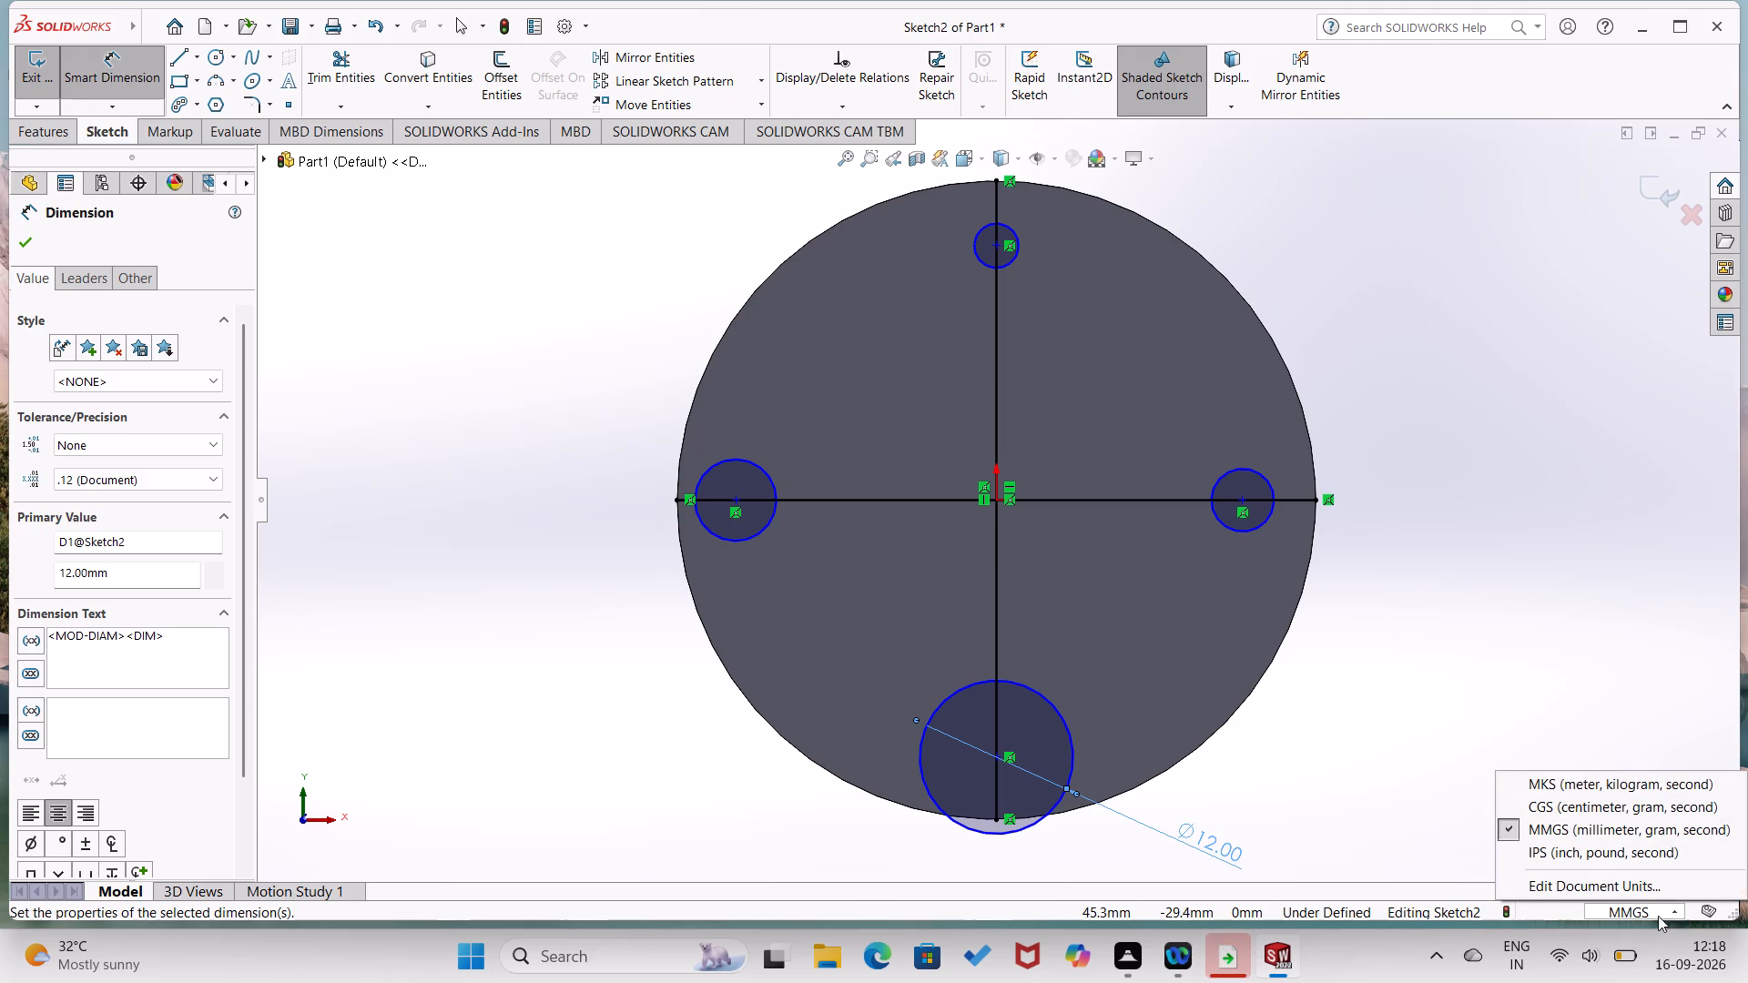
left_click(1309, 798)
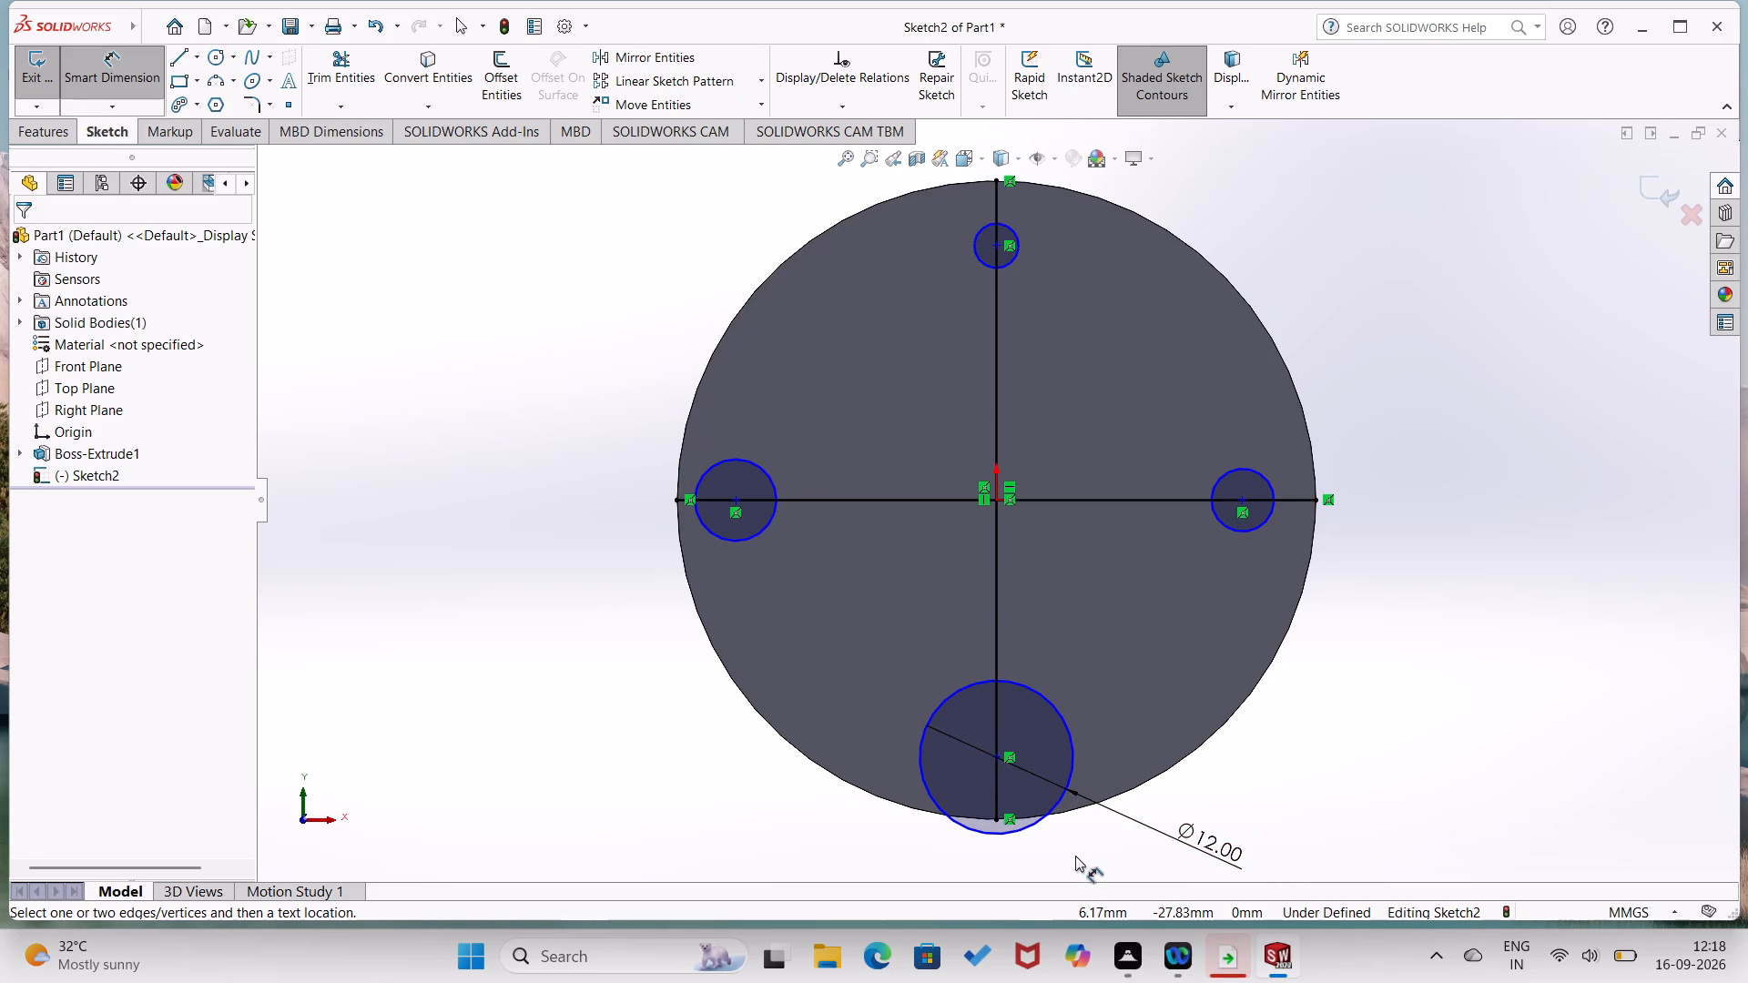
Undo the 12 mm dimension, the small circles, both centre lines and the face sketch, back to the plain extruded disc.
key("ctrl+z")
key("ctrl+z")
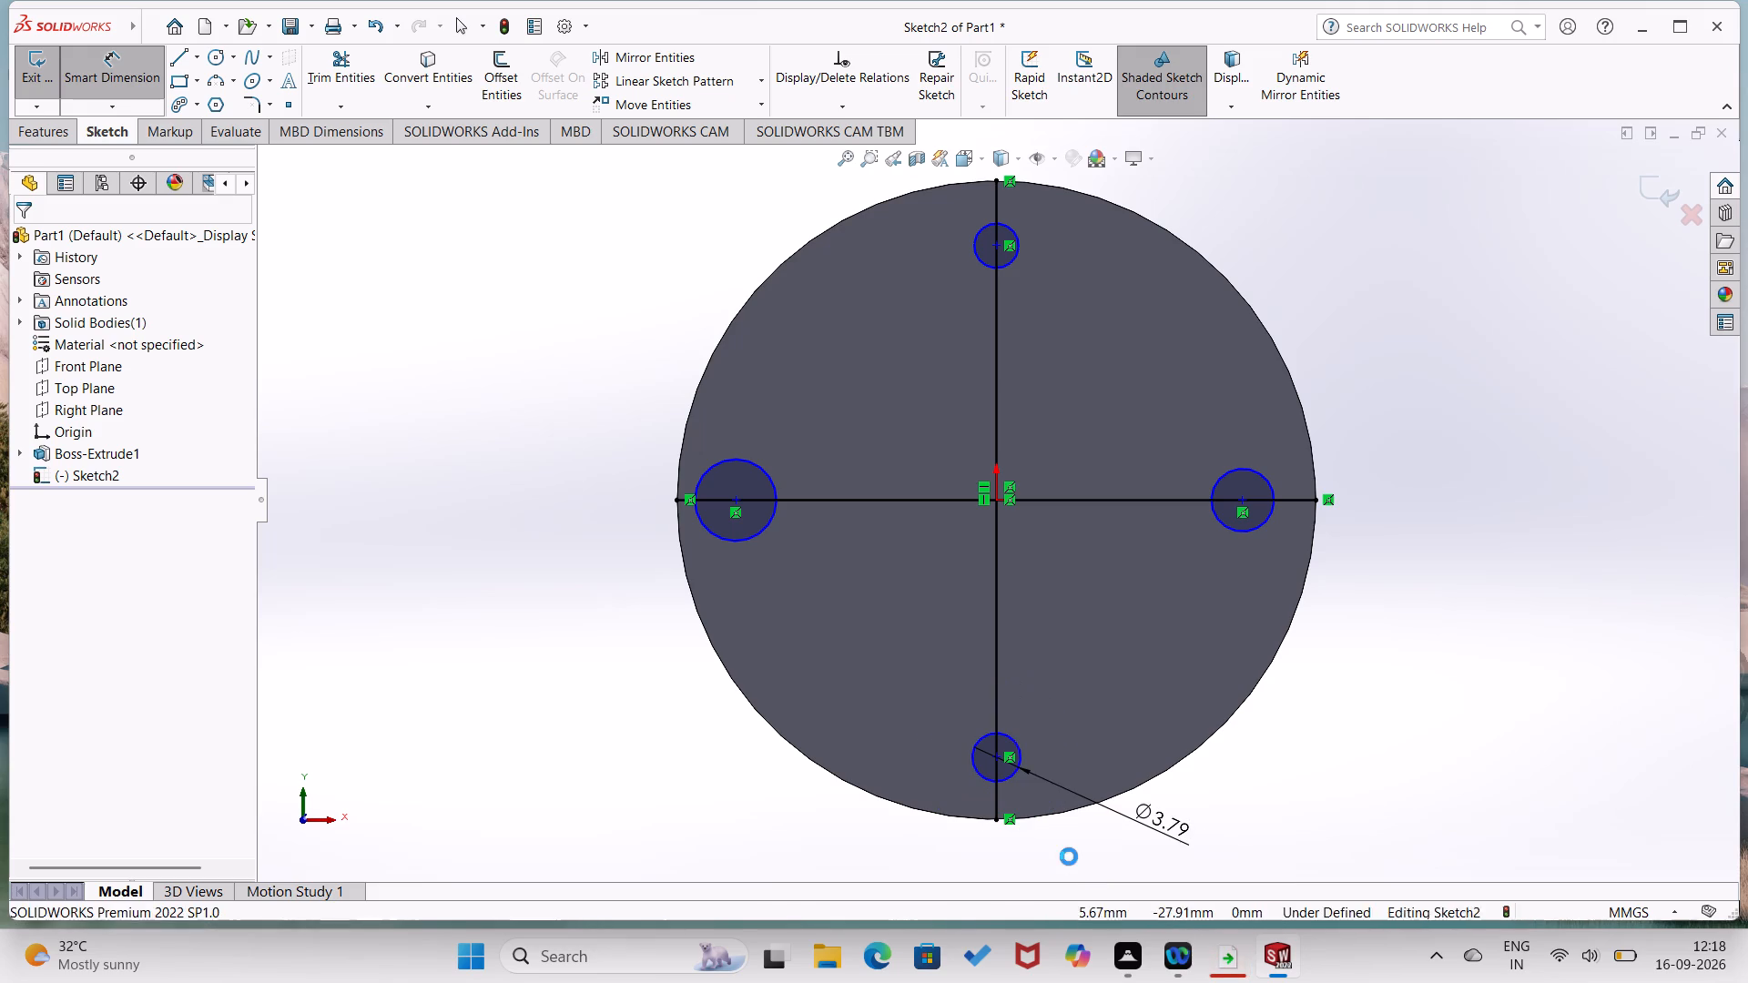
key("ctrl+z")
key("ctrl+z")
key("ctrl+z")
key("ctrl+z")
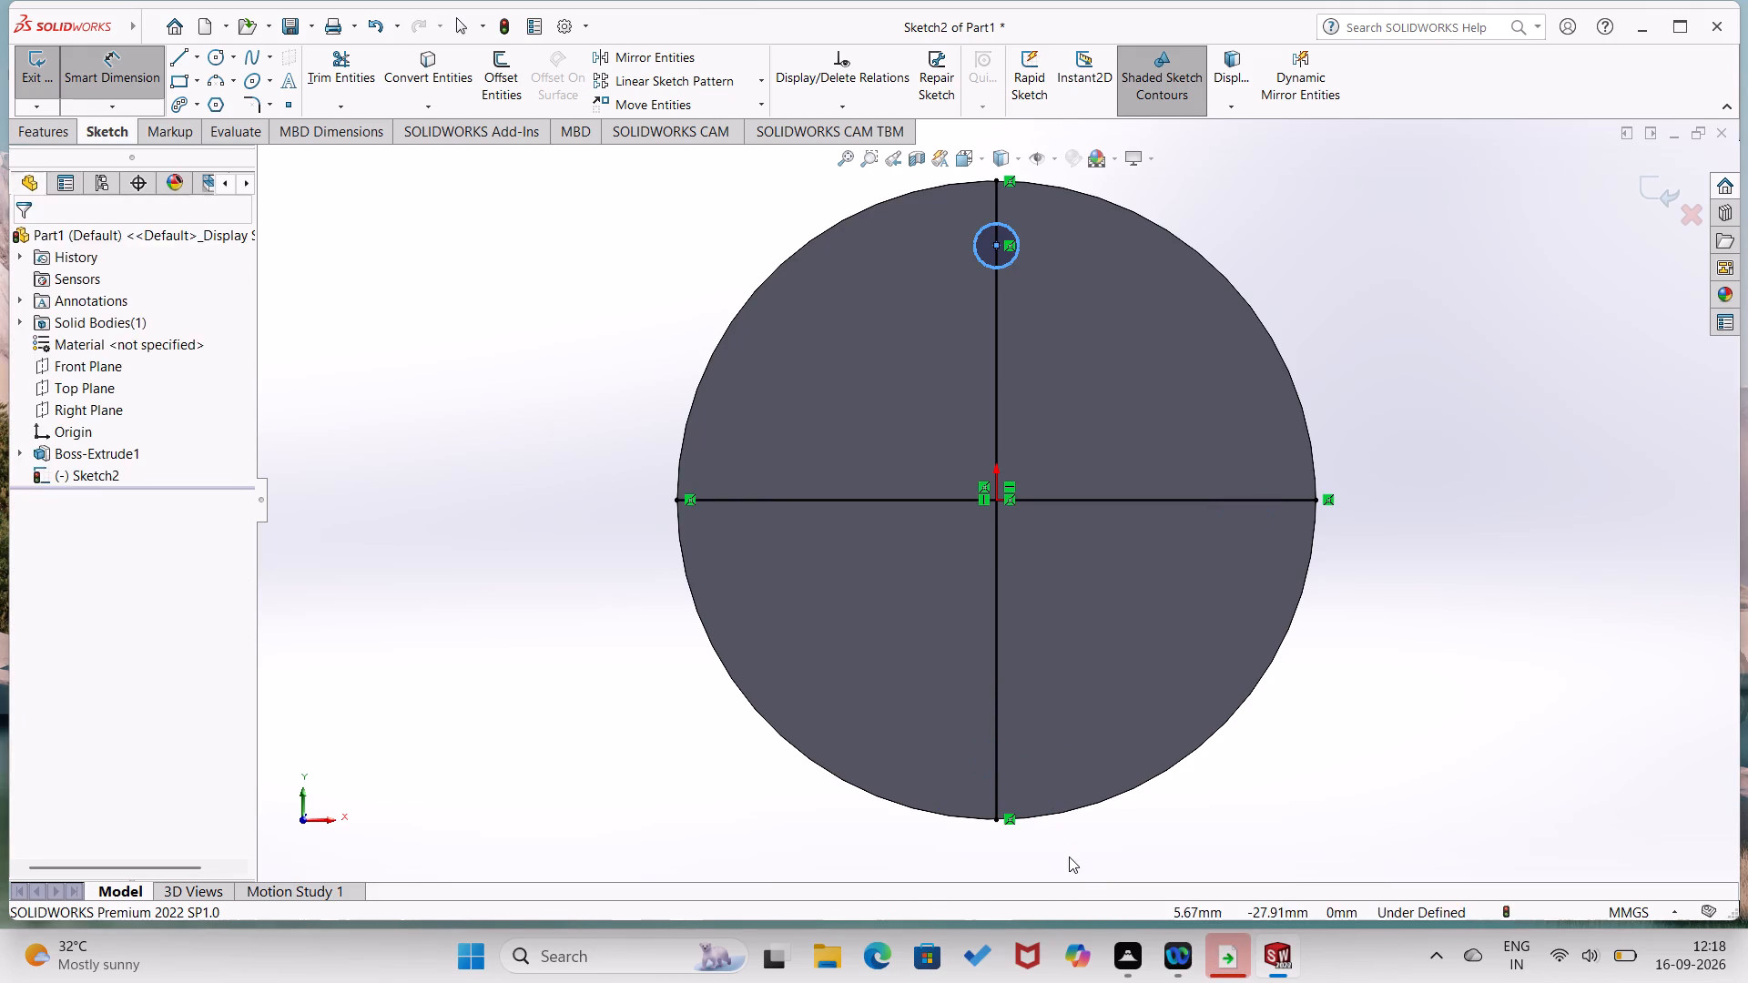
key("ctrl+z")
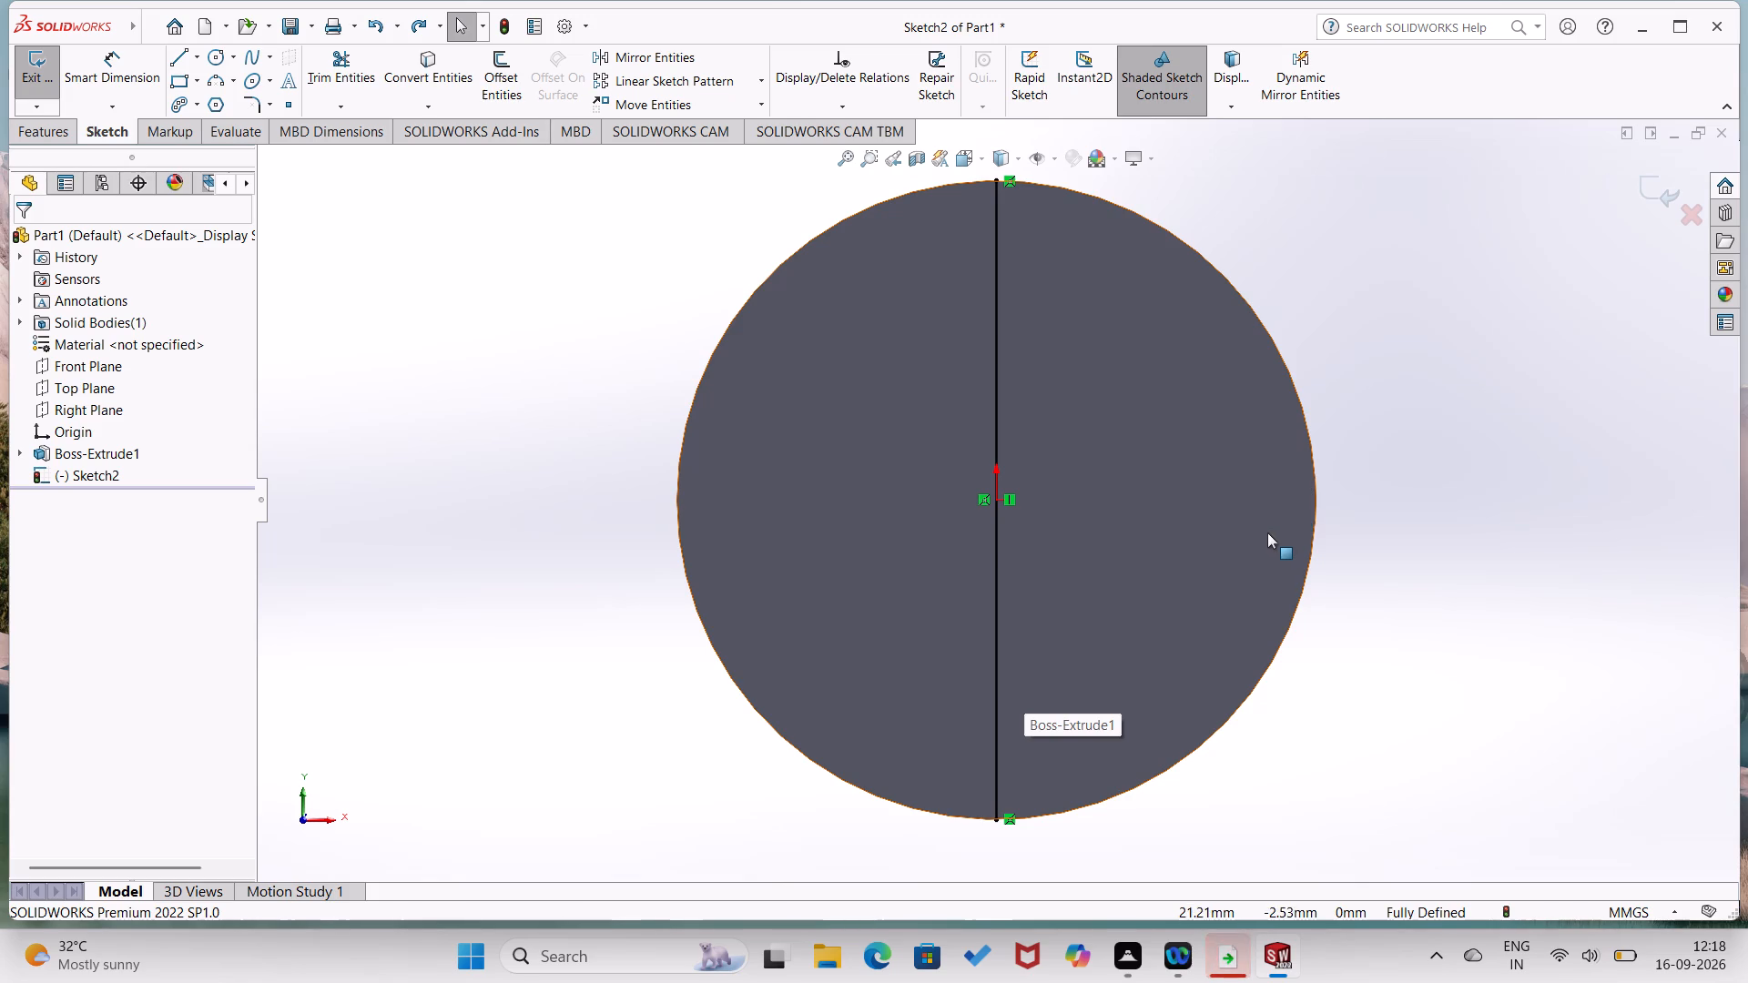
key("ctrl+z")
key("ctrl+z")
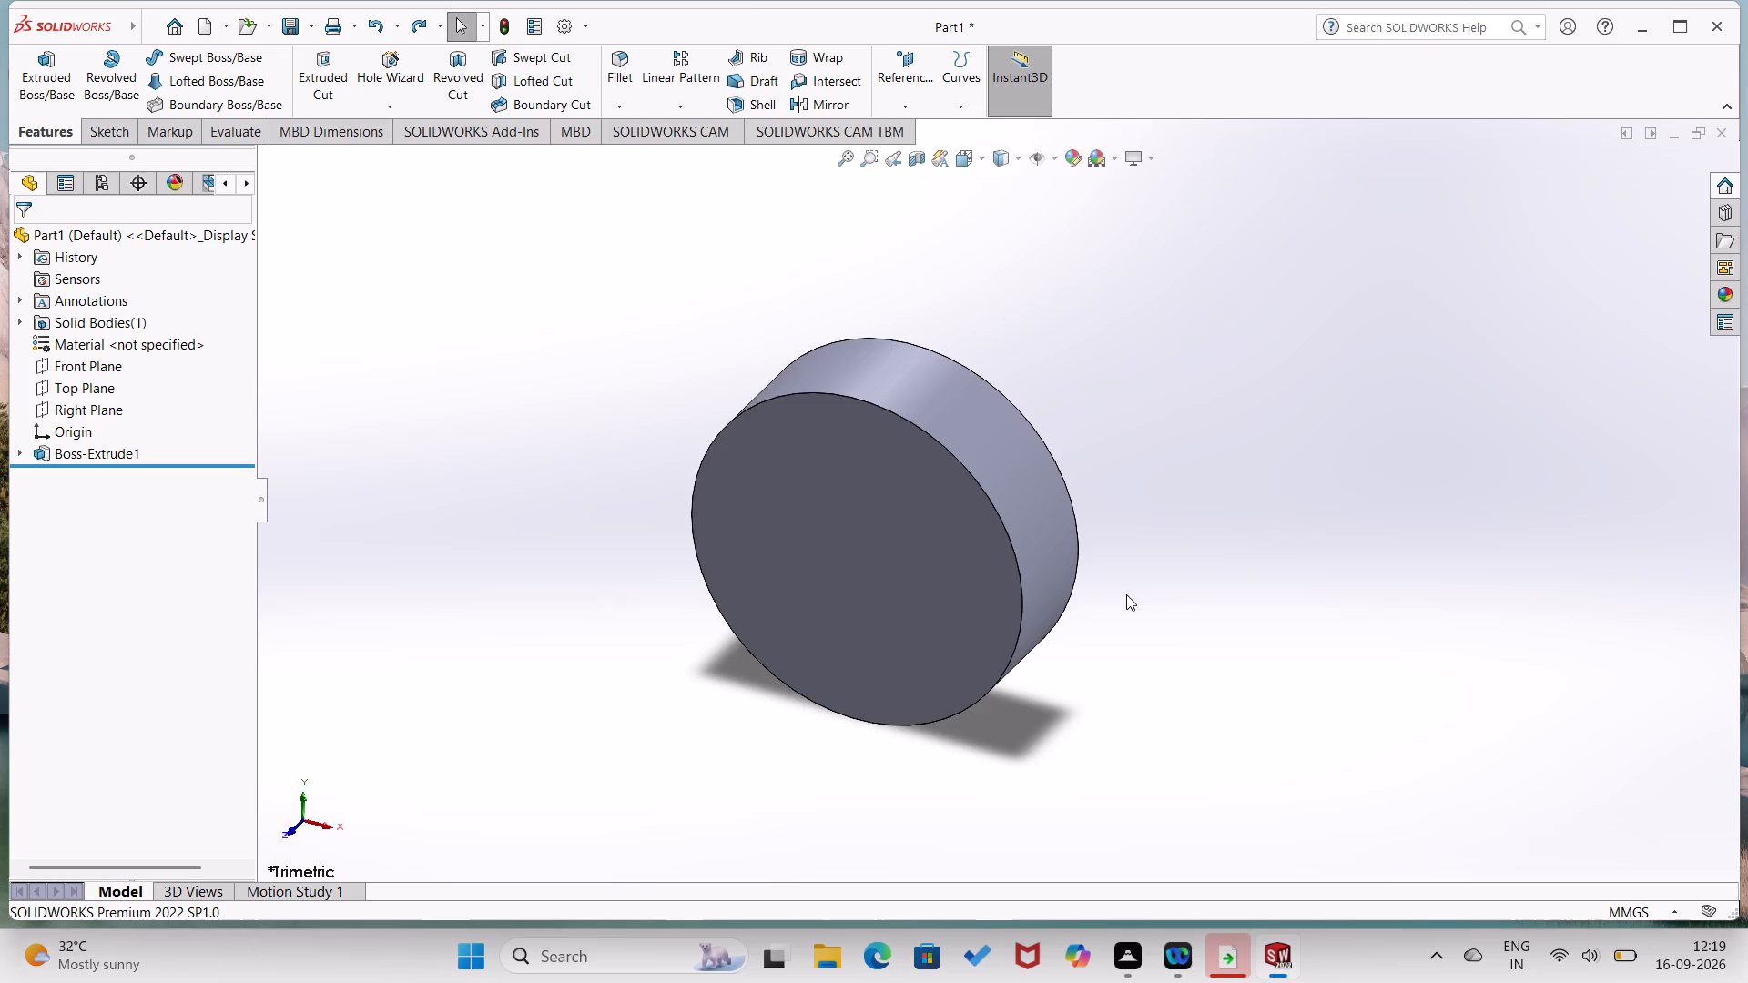
Edit the disc's base sketch, set the circle's diameter to 120 mm and rebuild the part.
left_click(123, 132)
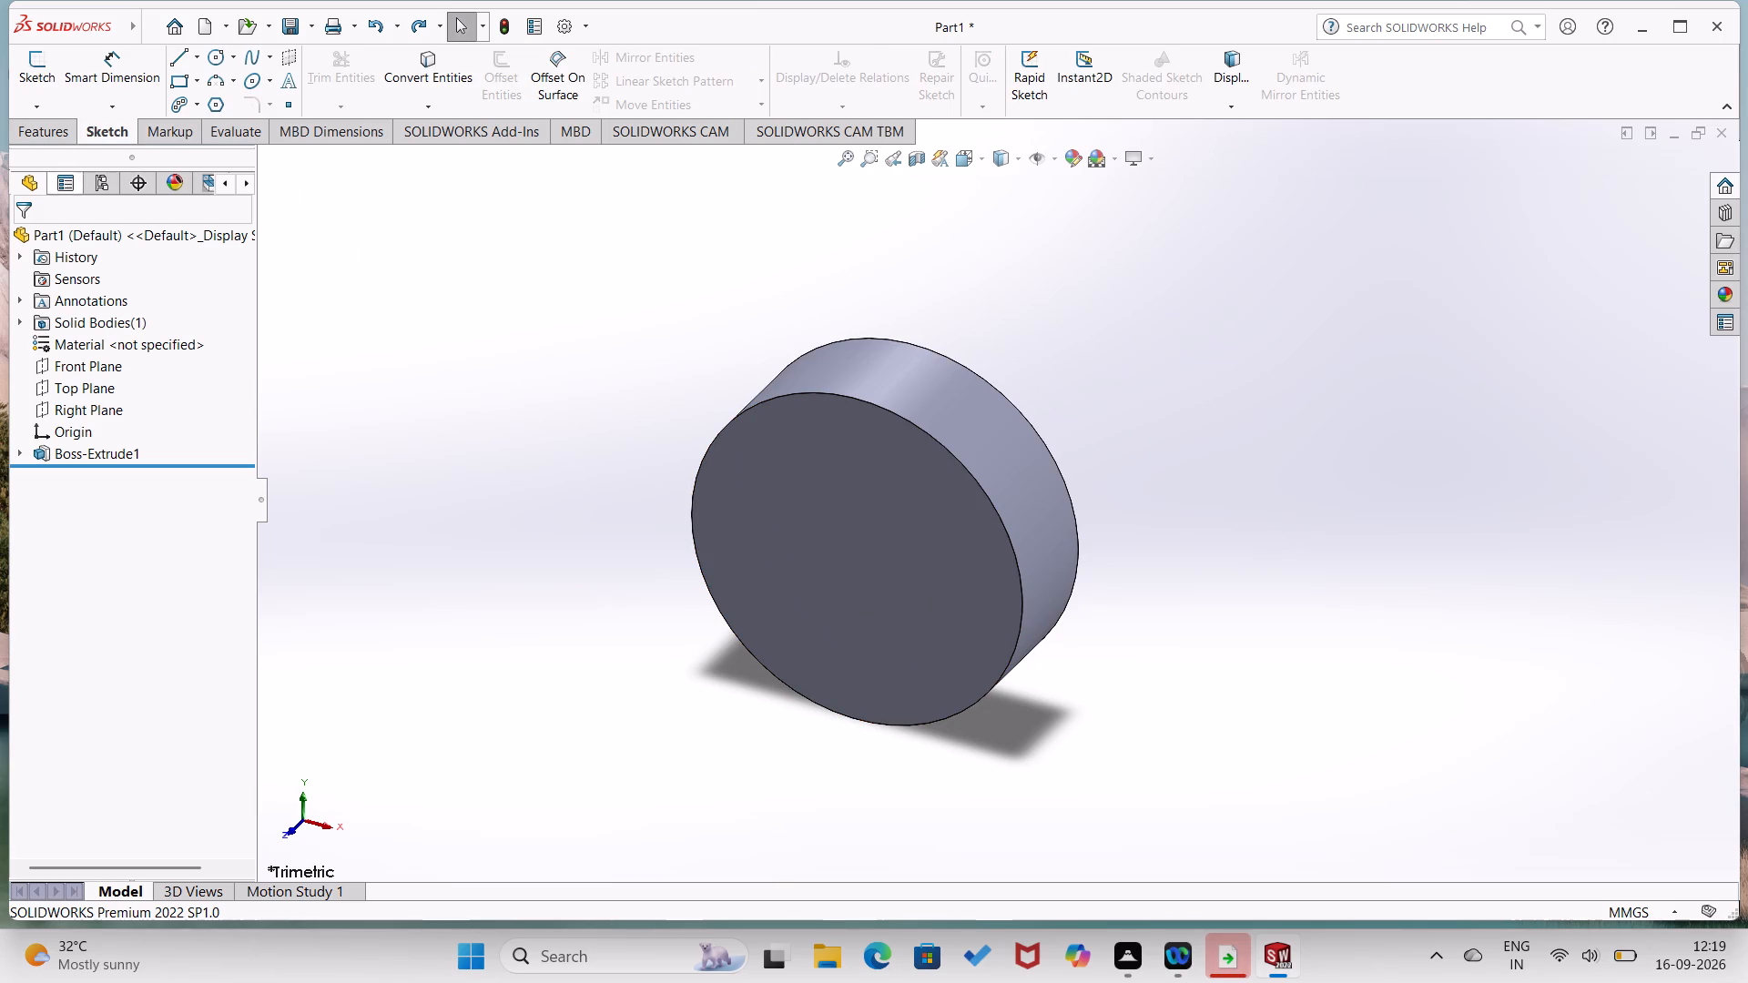
left_click(21, 450)
left_click(79, 487)
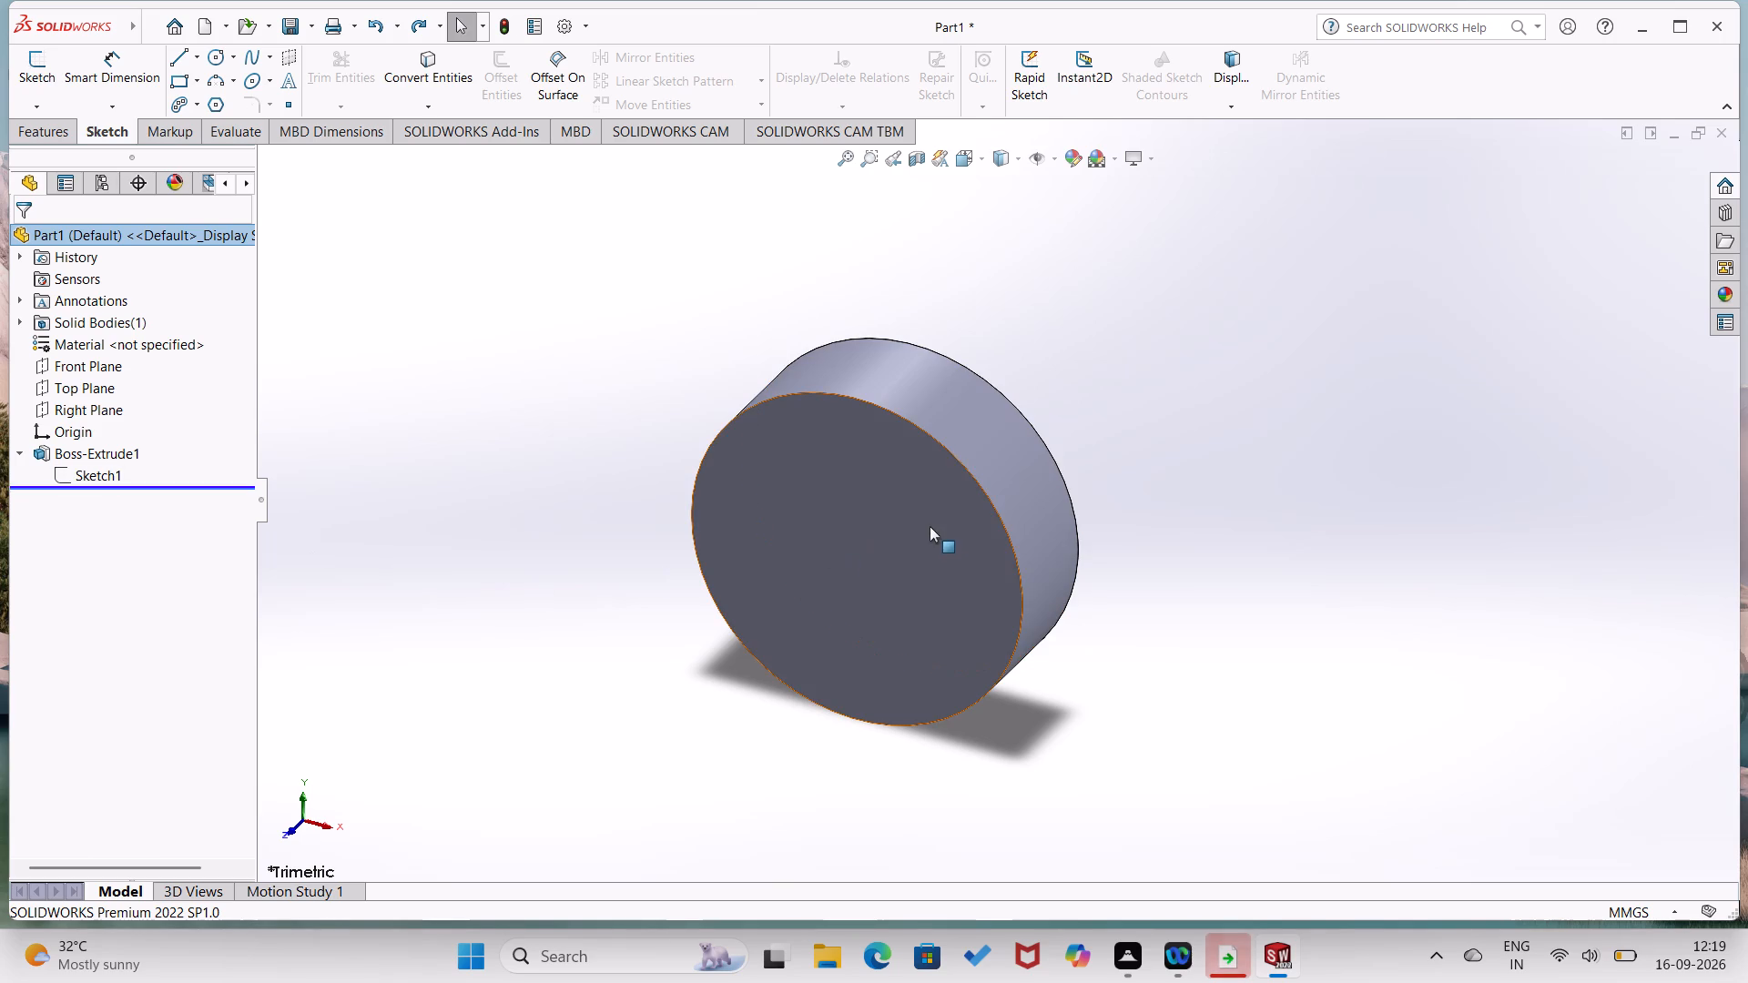
right_click(142, 481)
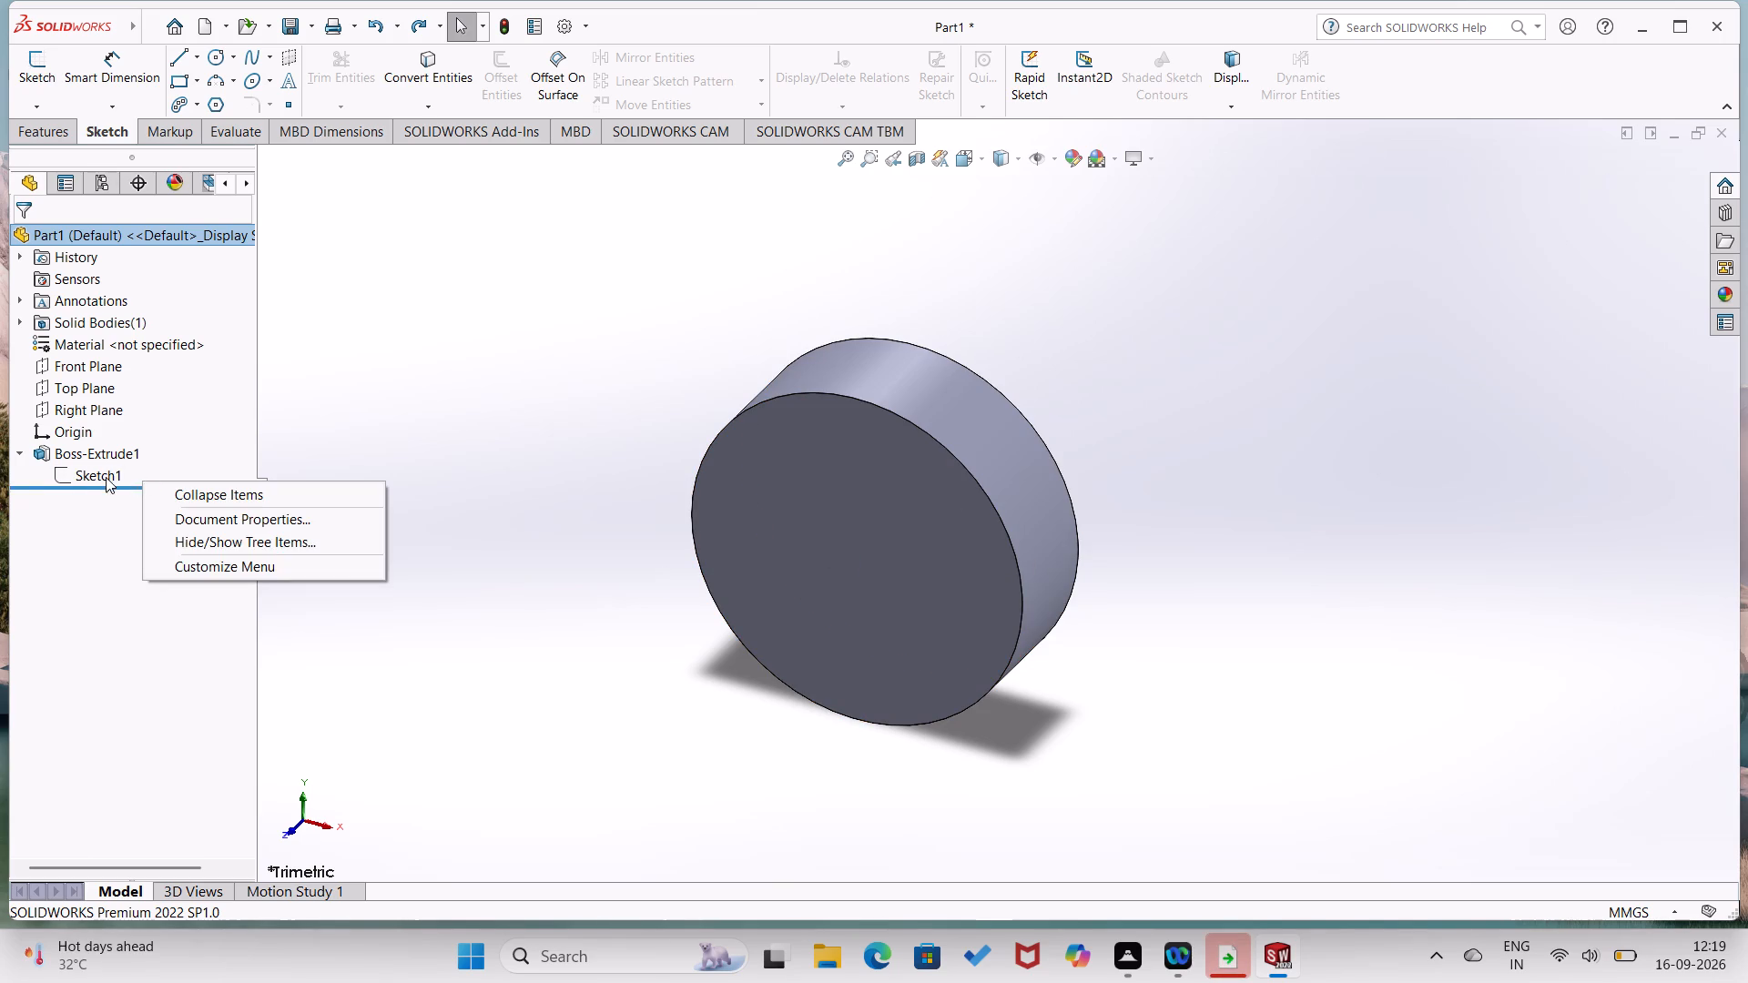
left_click(82, 477)
left_click(103, 425)
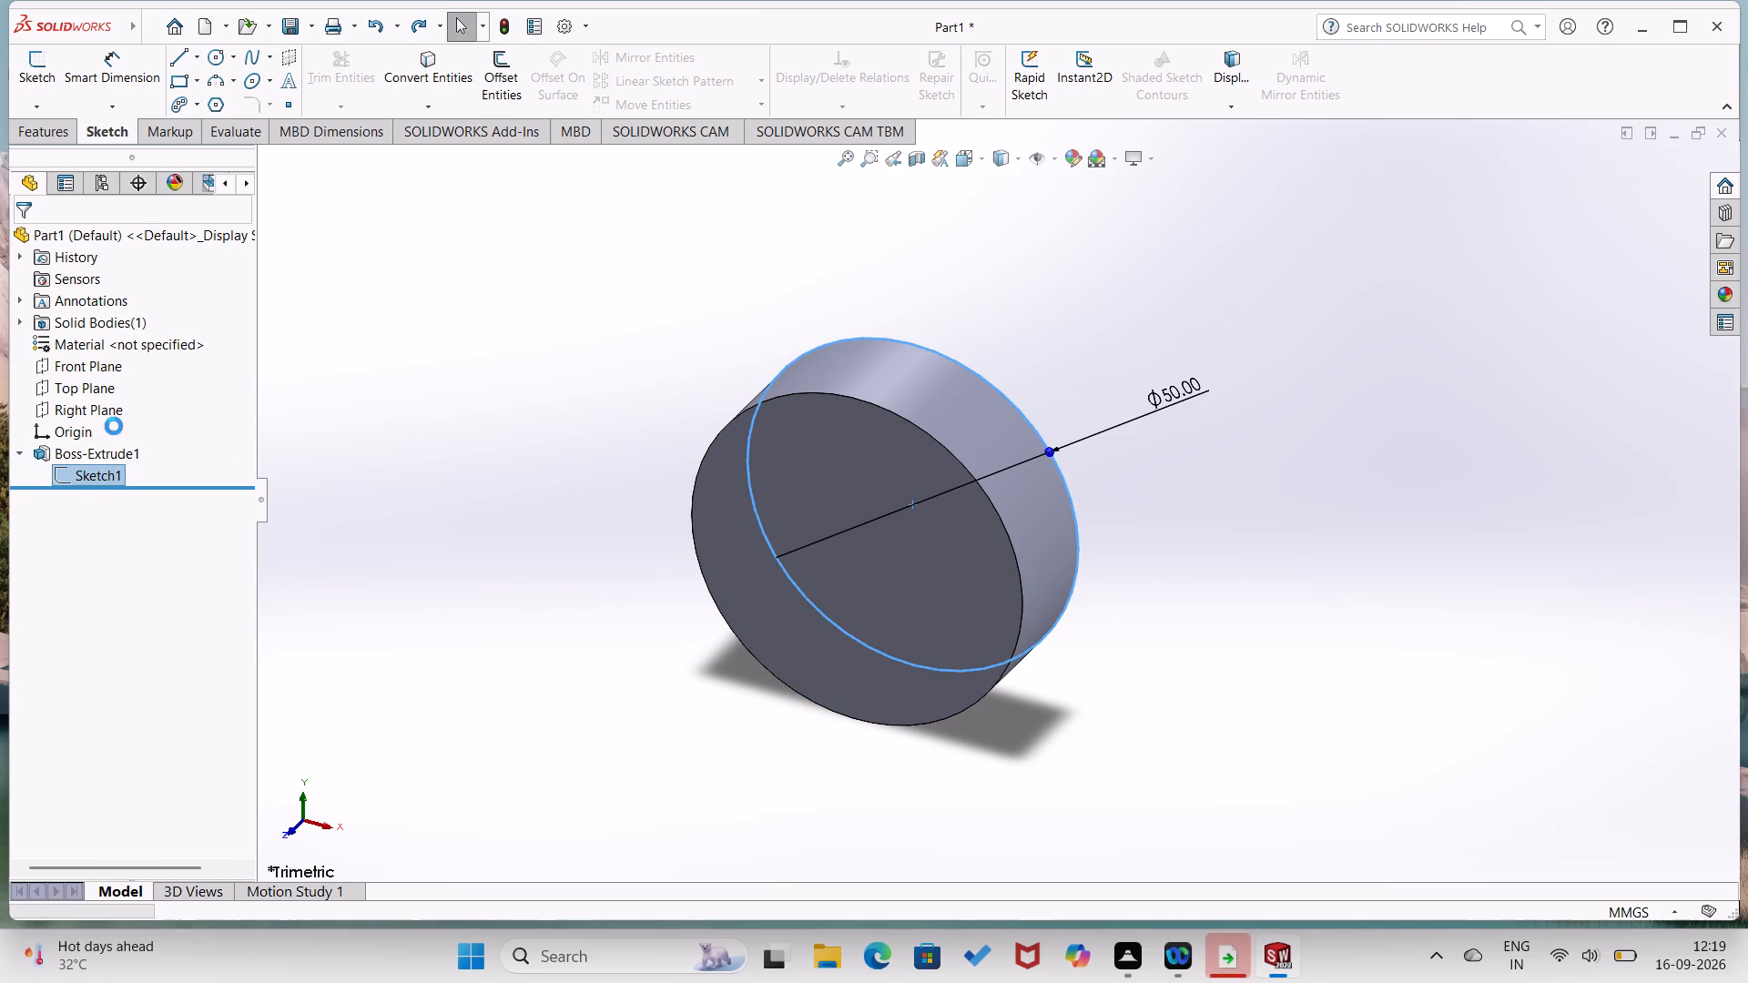
double_click(1133, 403)
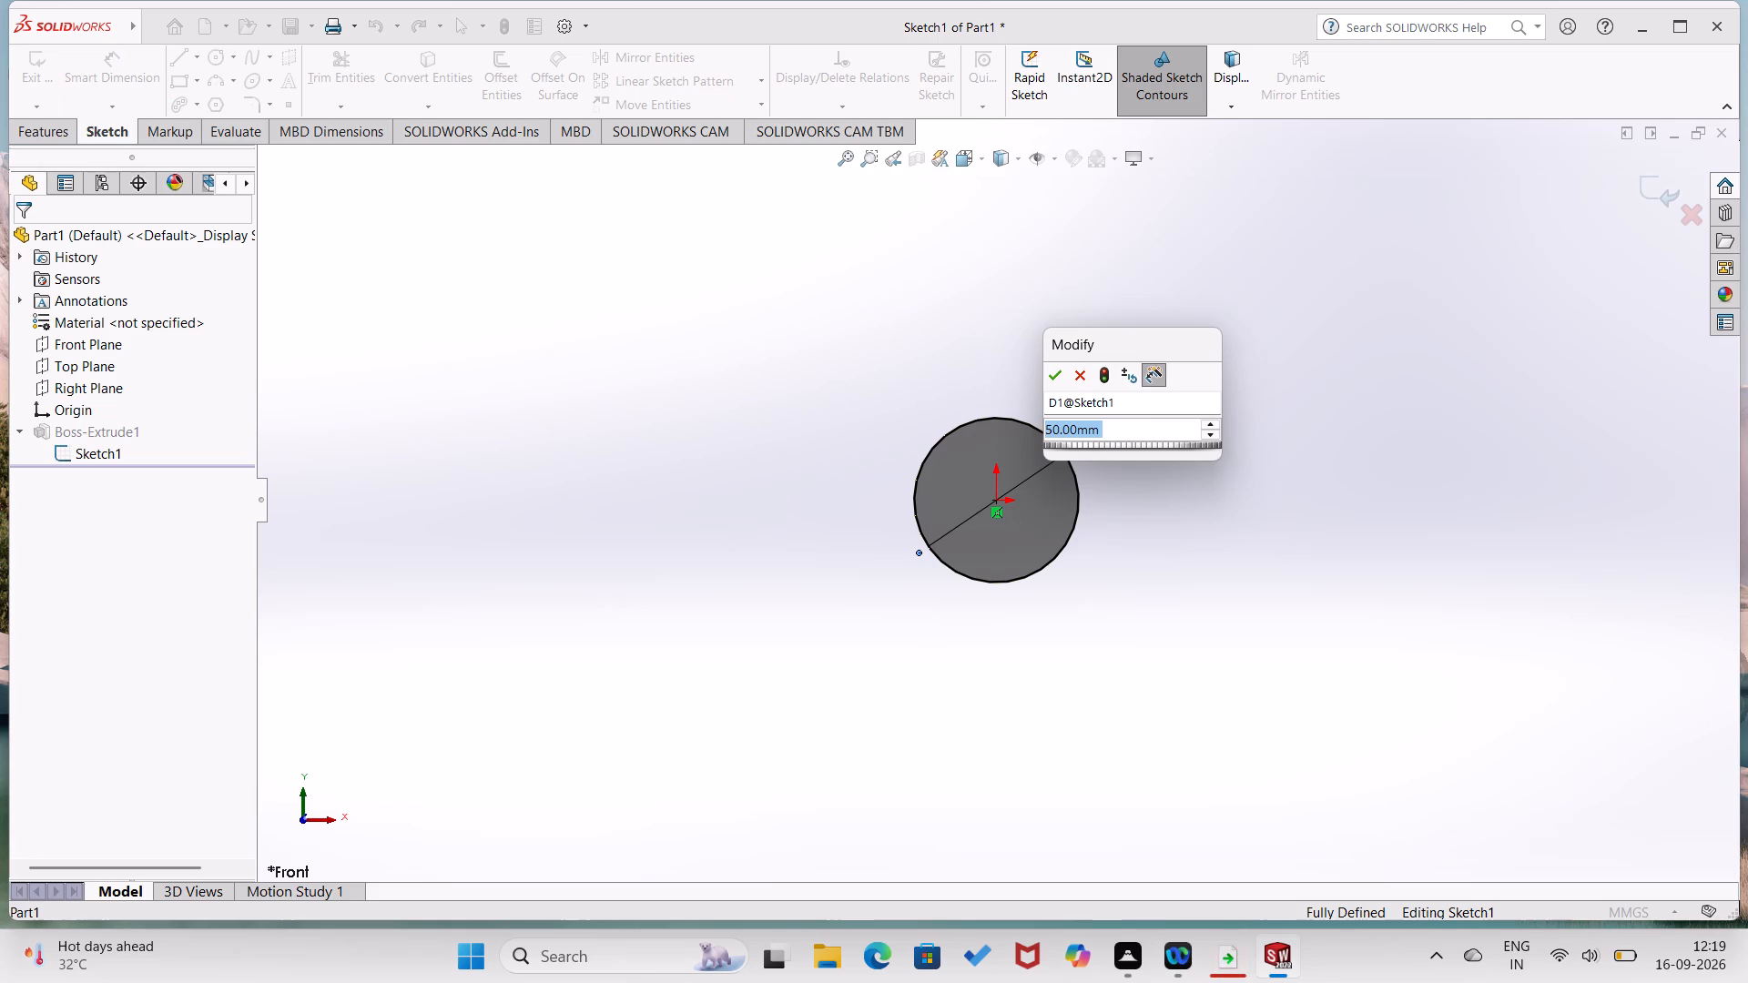
type("120.")
key("Return")
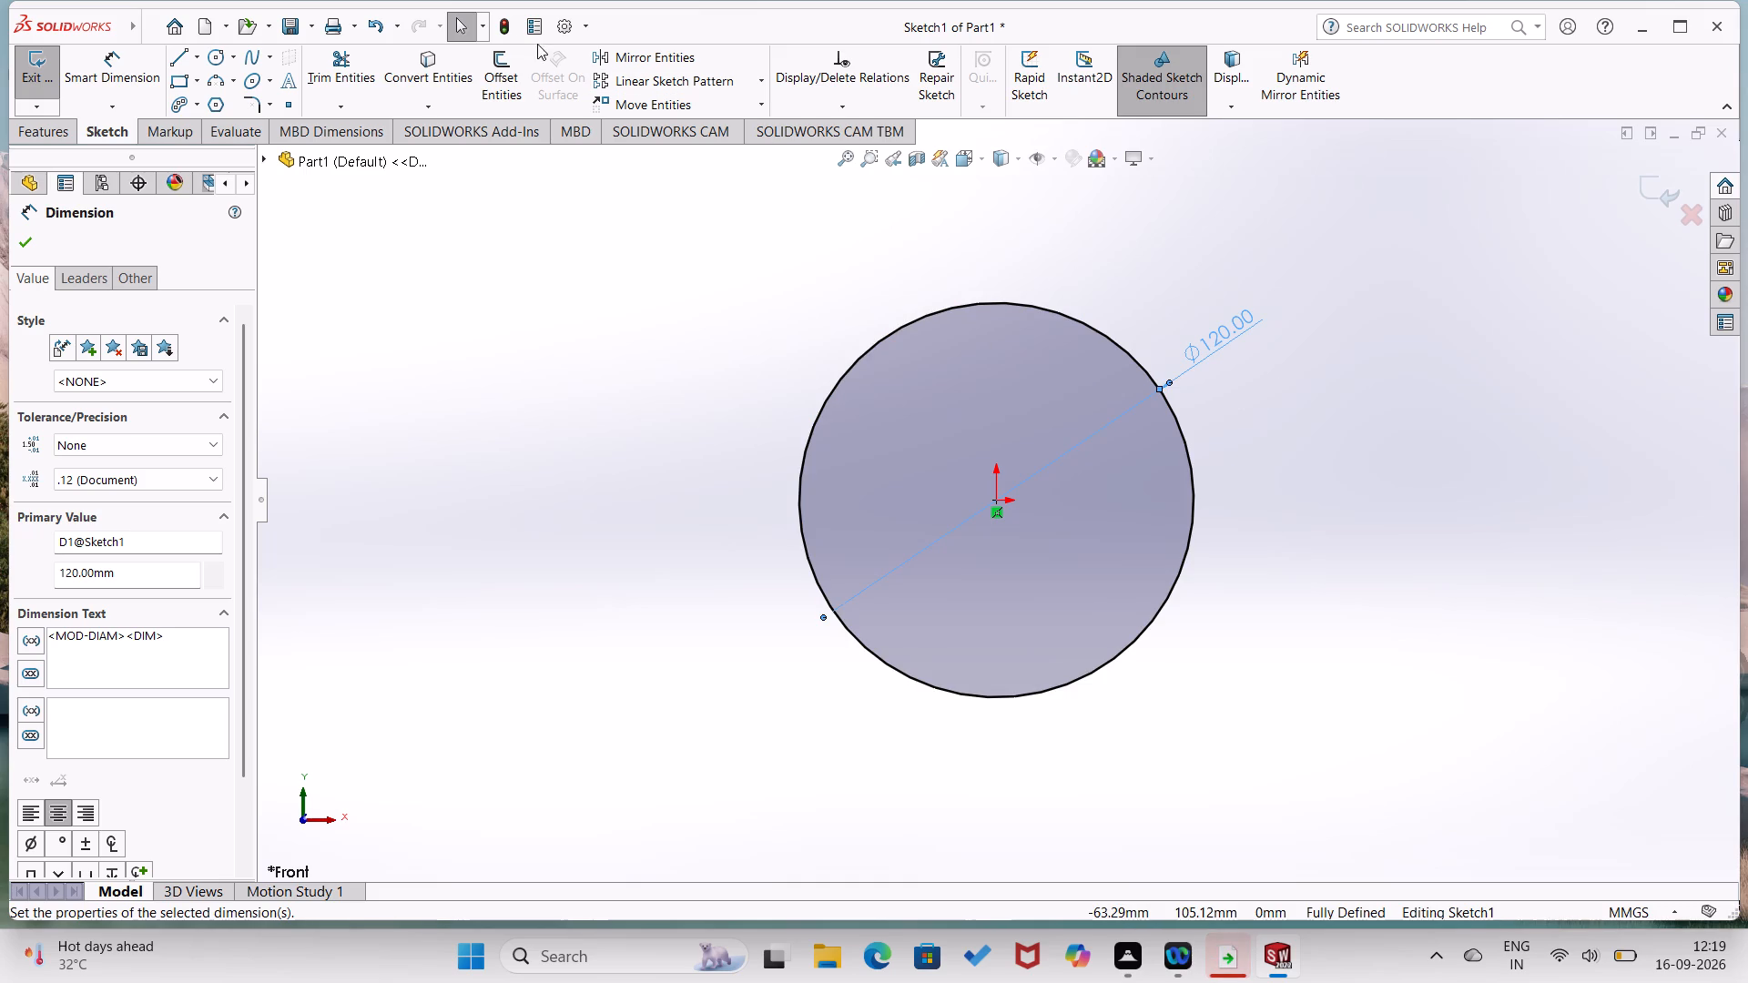
left_click(499, 30)
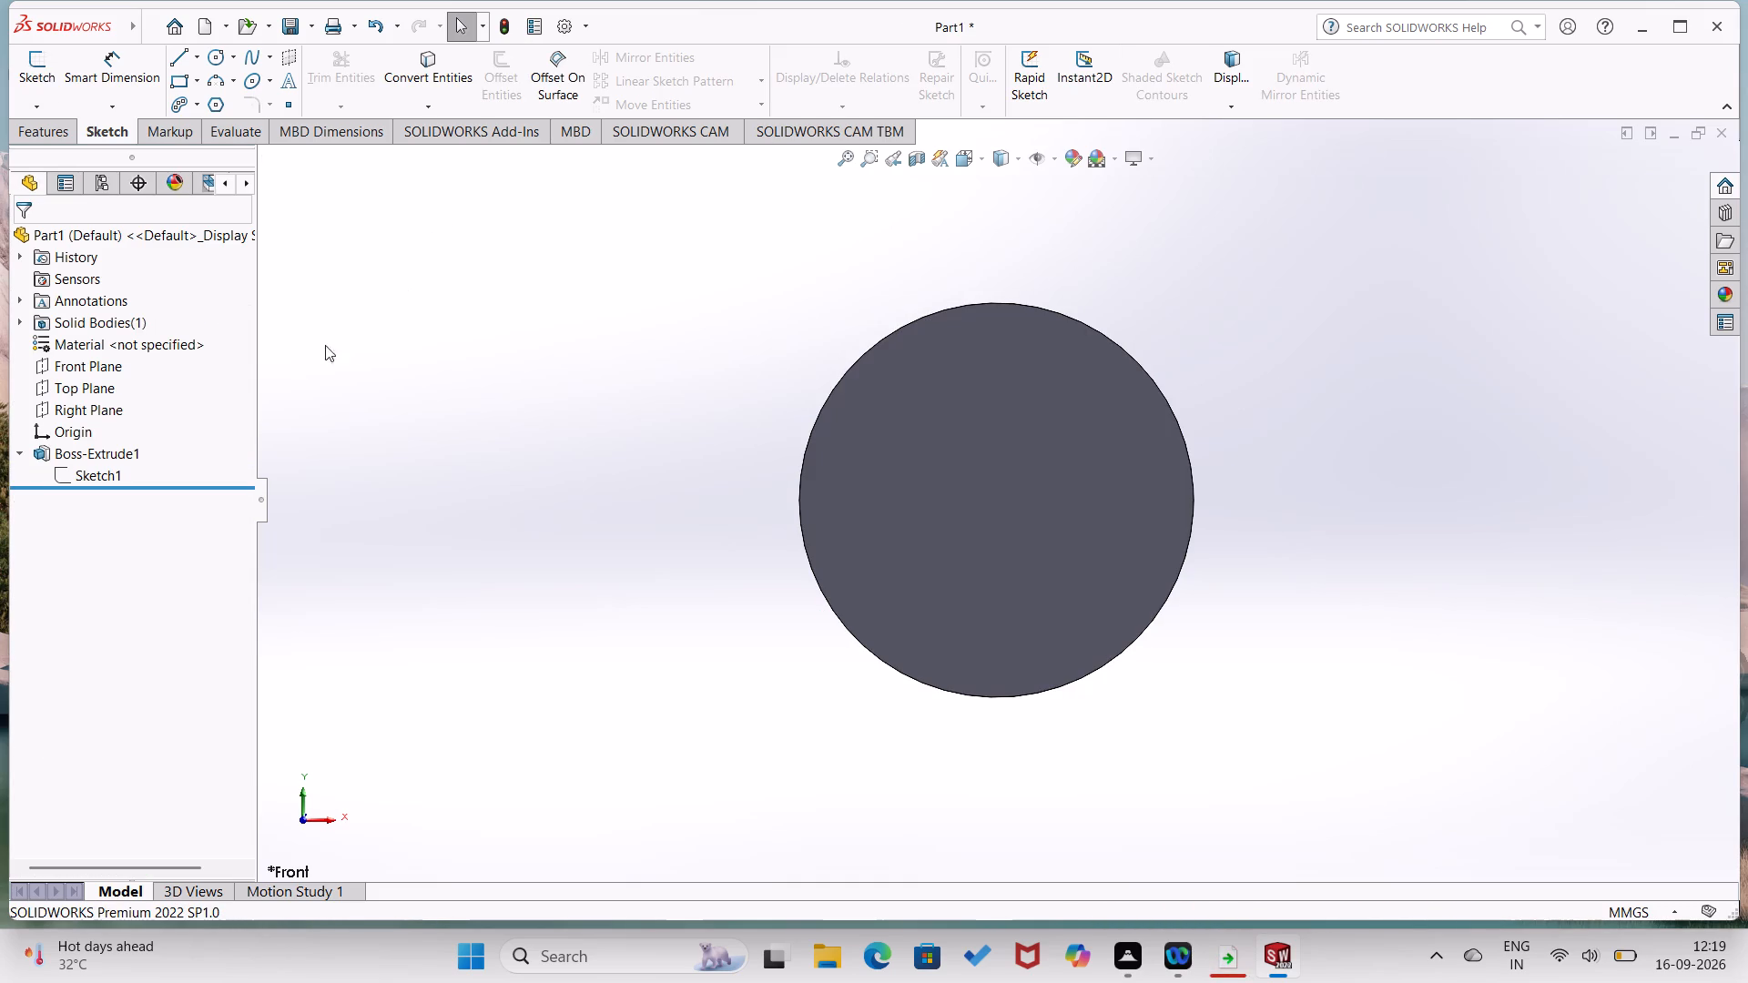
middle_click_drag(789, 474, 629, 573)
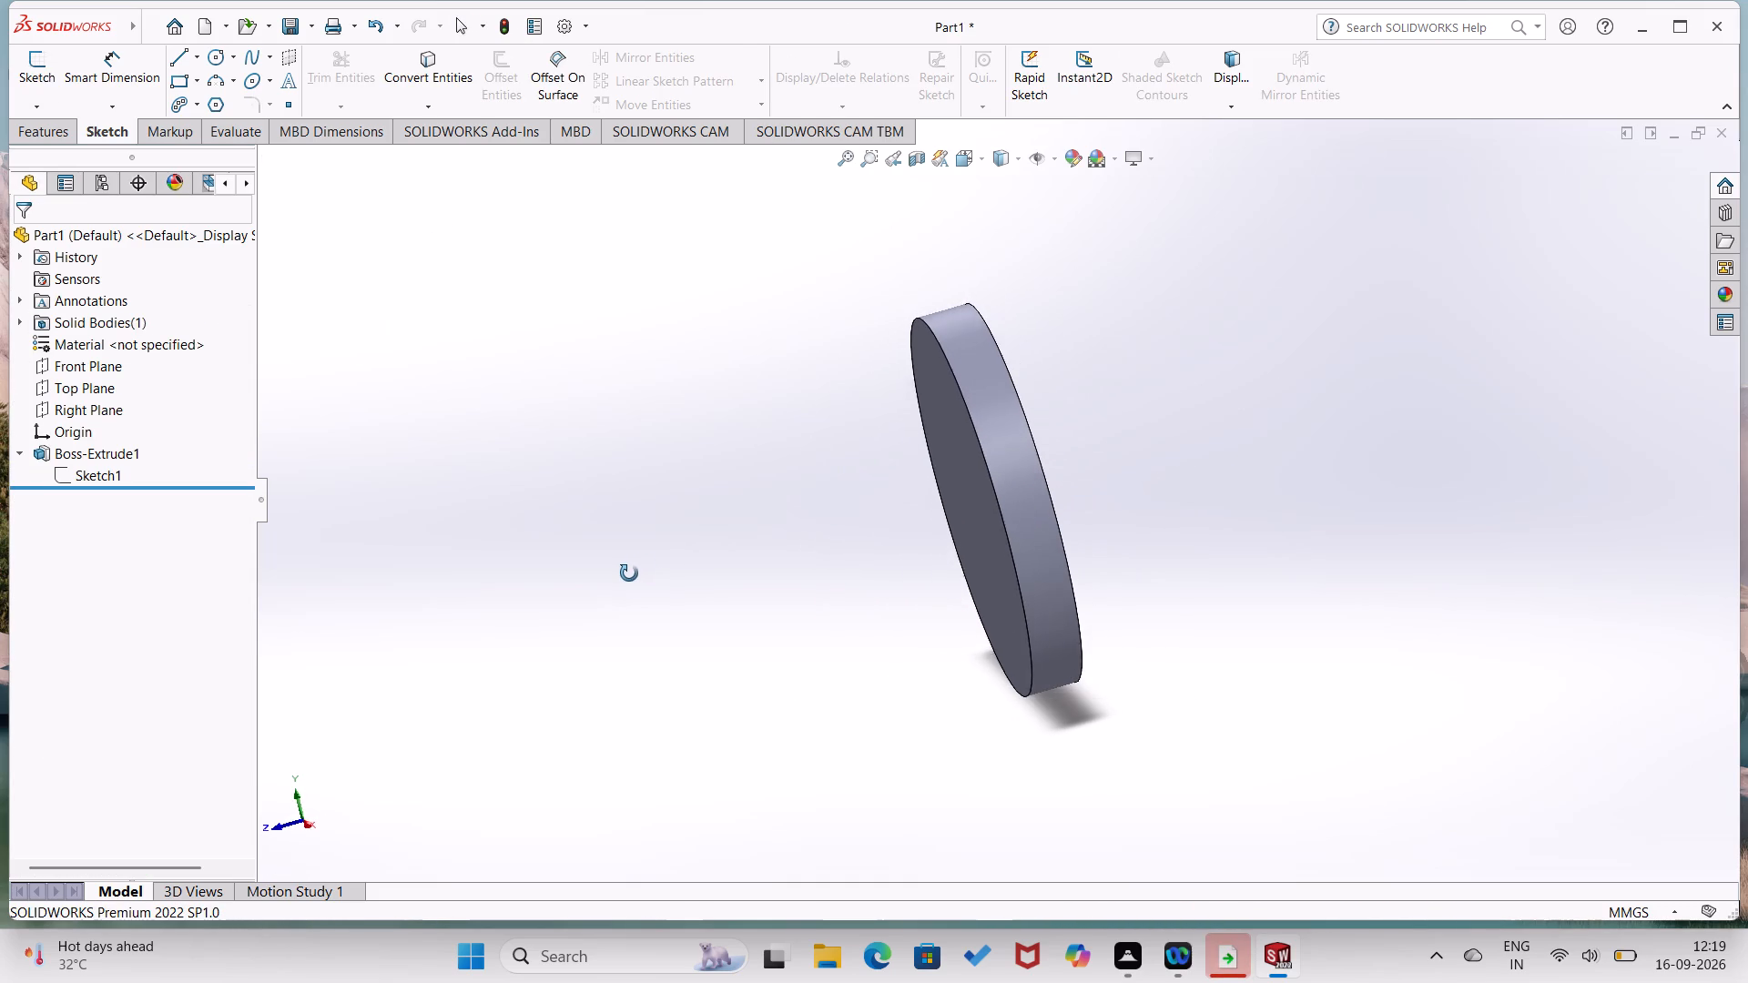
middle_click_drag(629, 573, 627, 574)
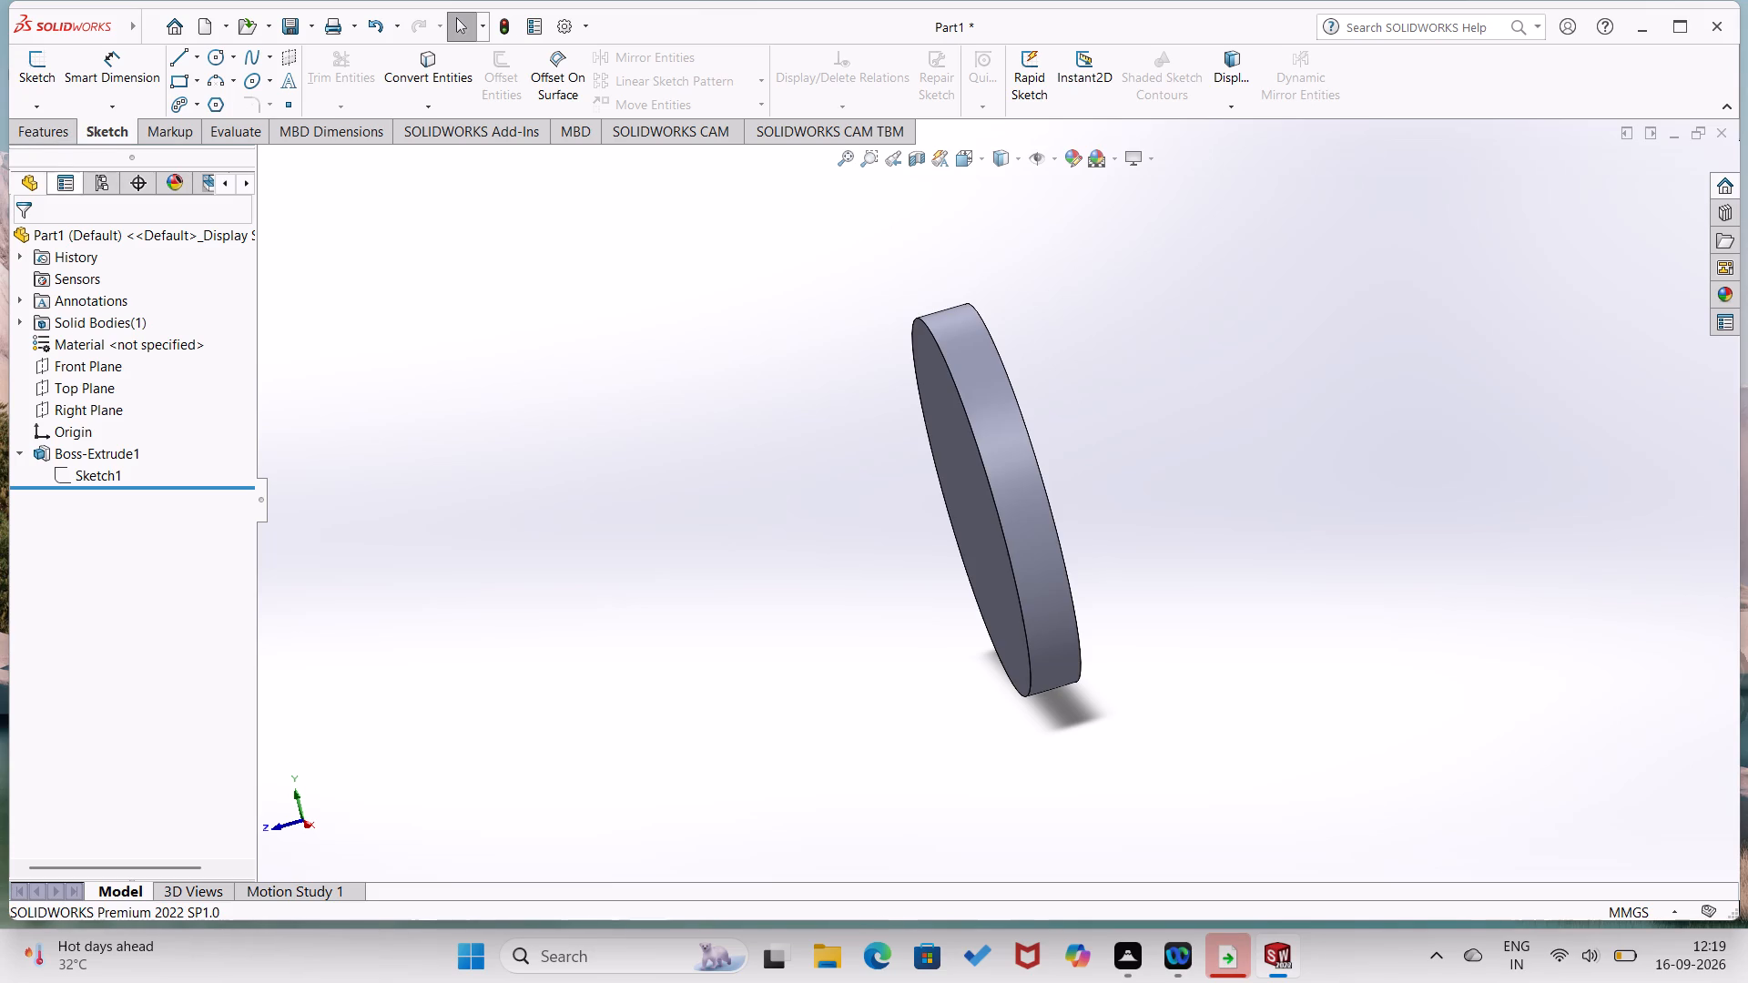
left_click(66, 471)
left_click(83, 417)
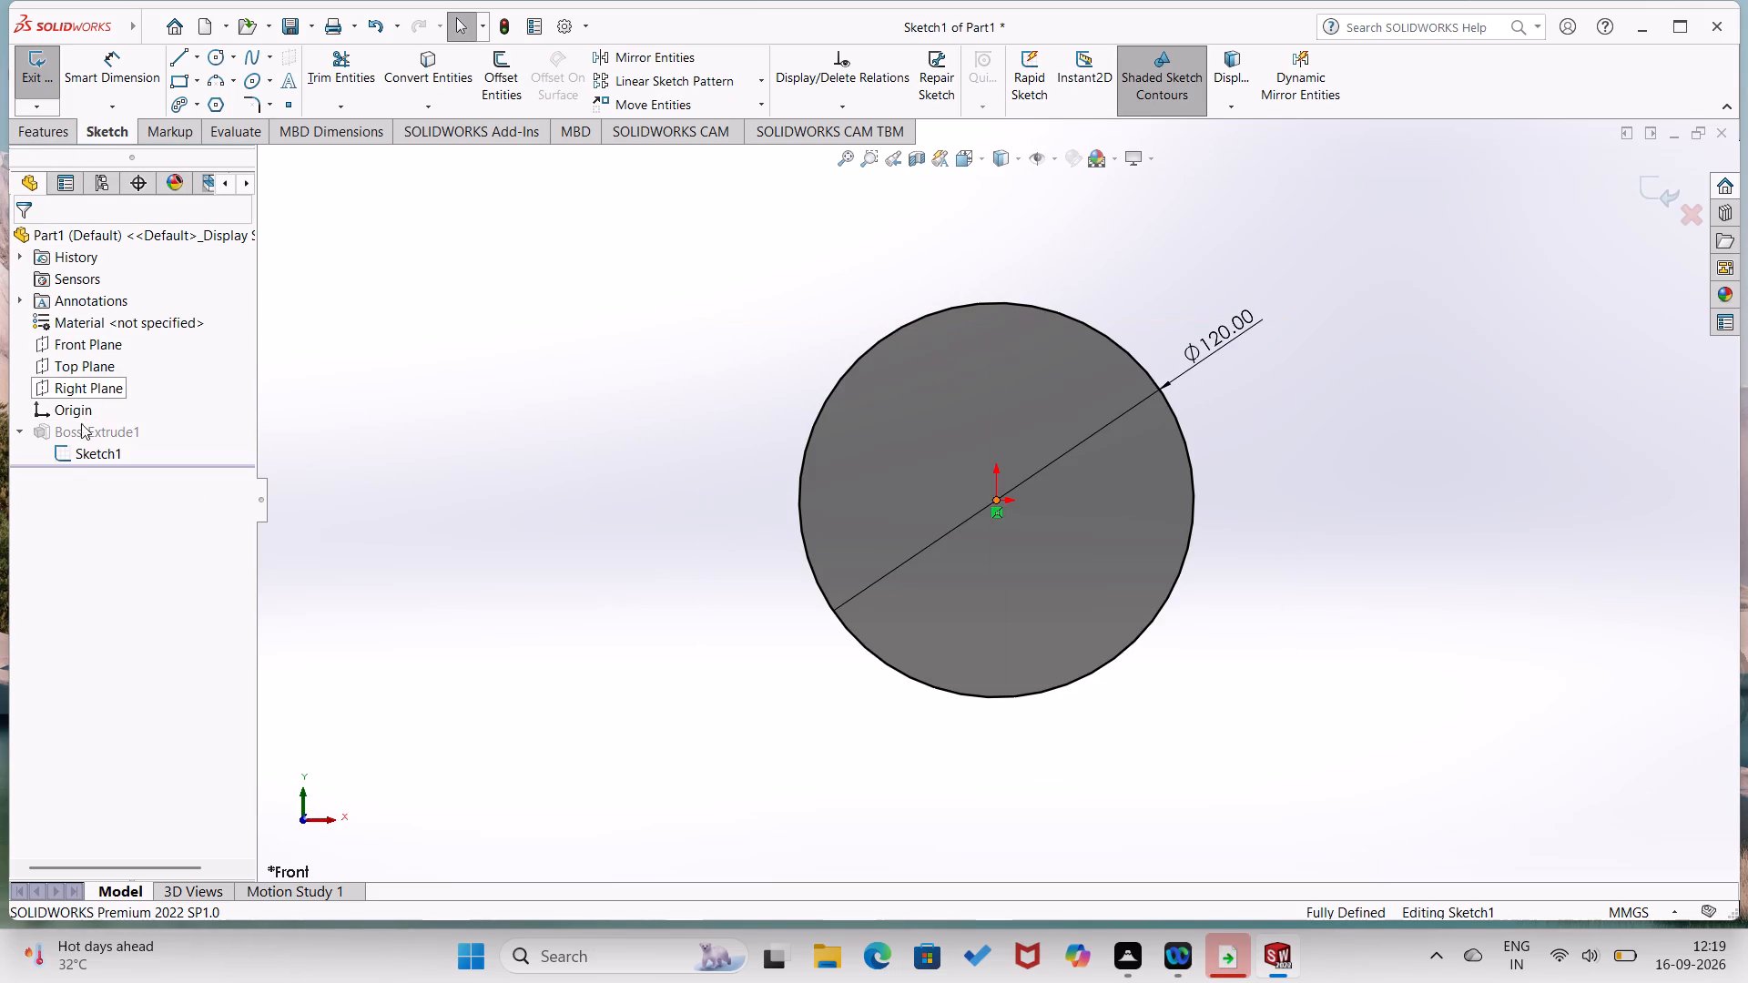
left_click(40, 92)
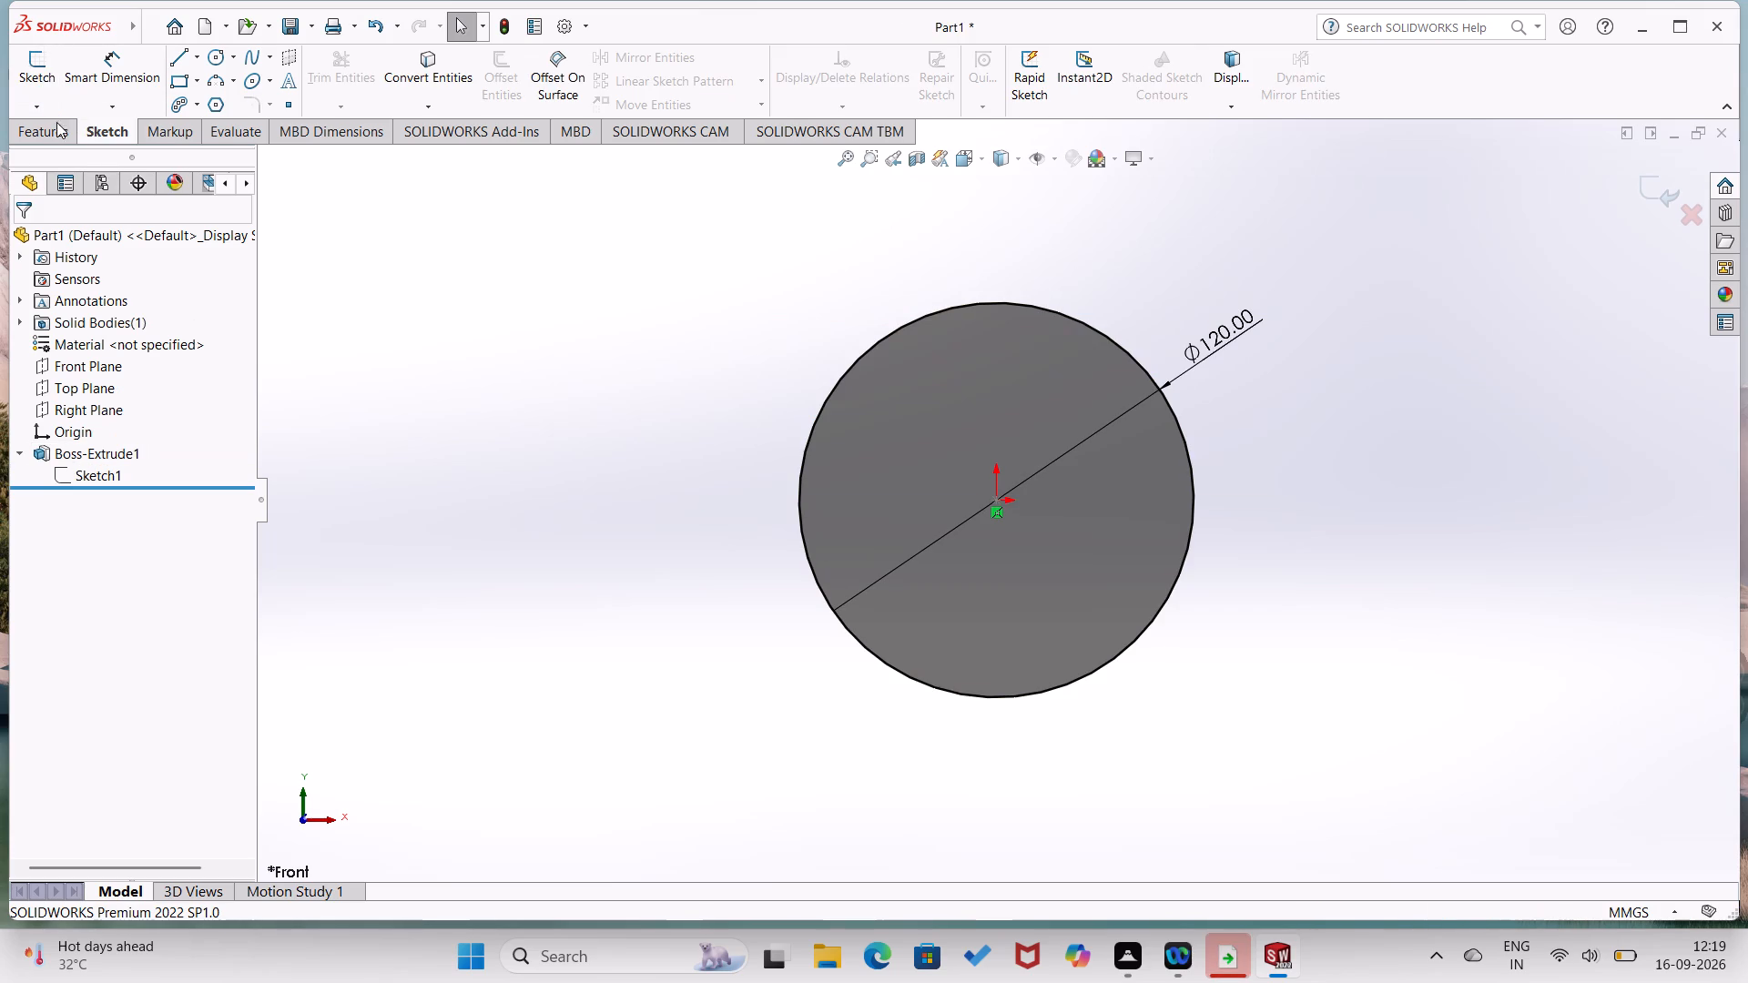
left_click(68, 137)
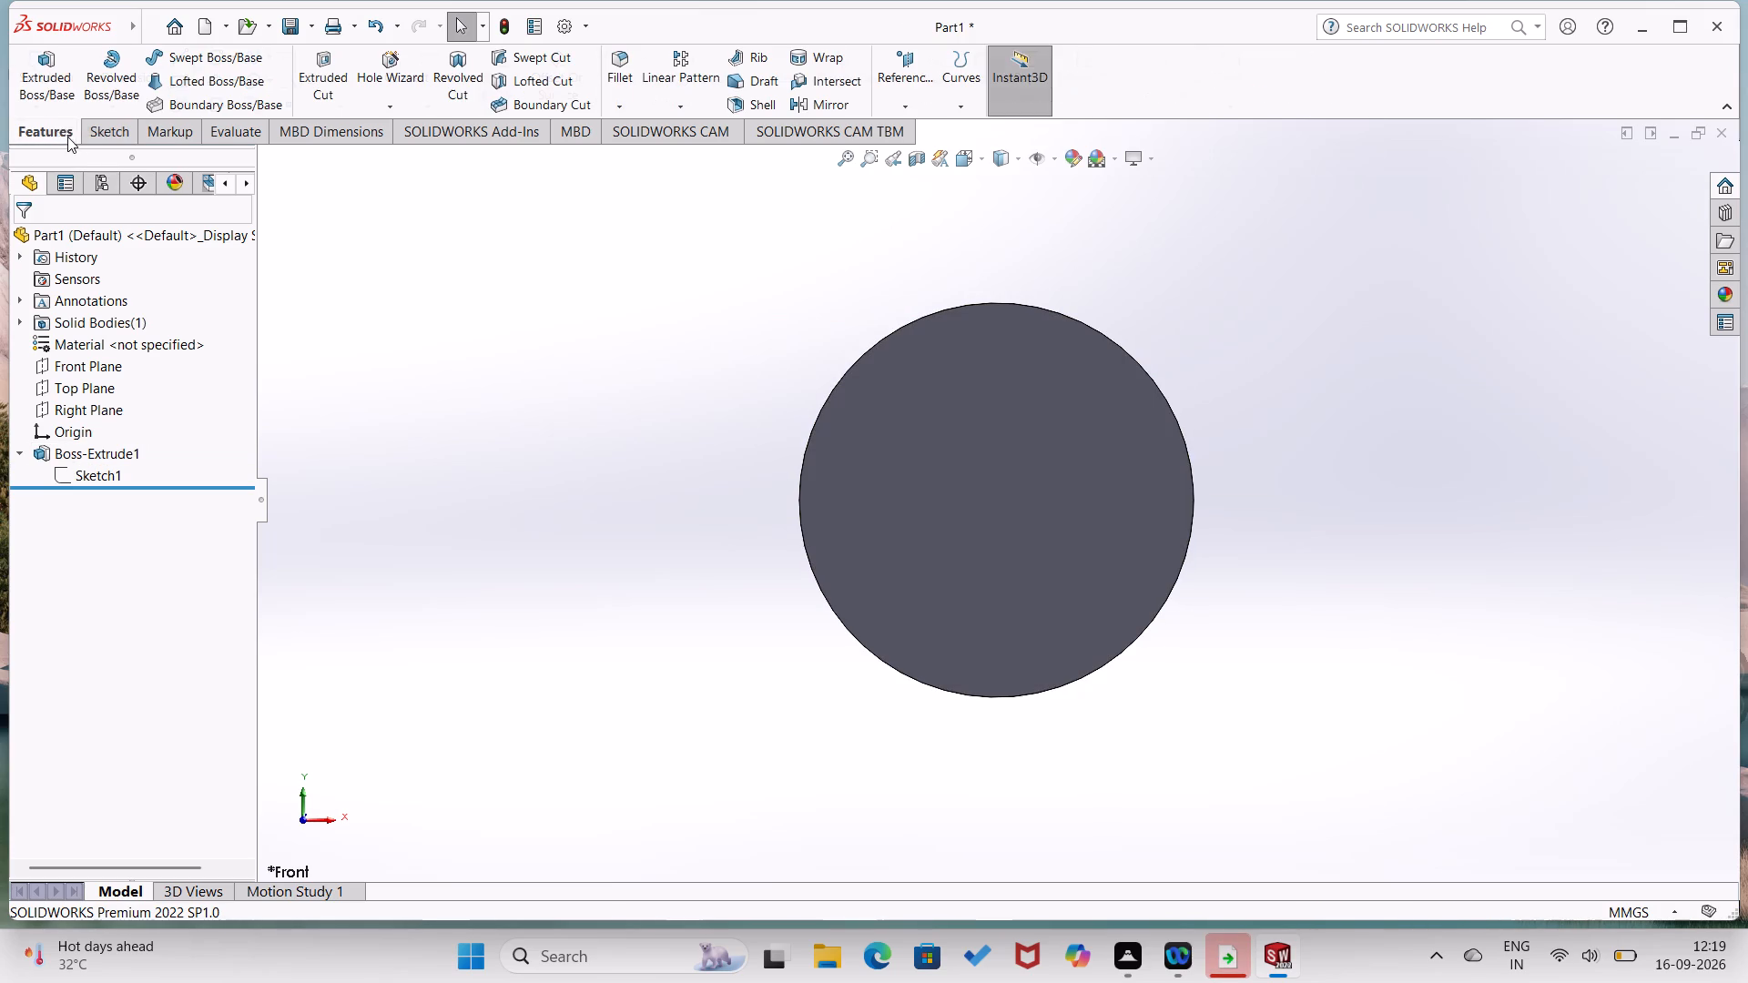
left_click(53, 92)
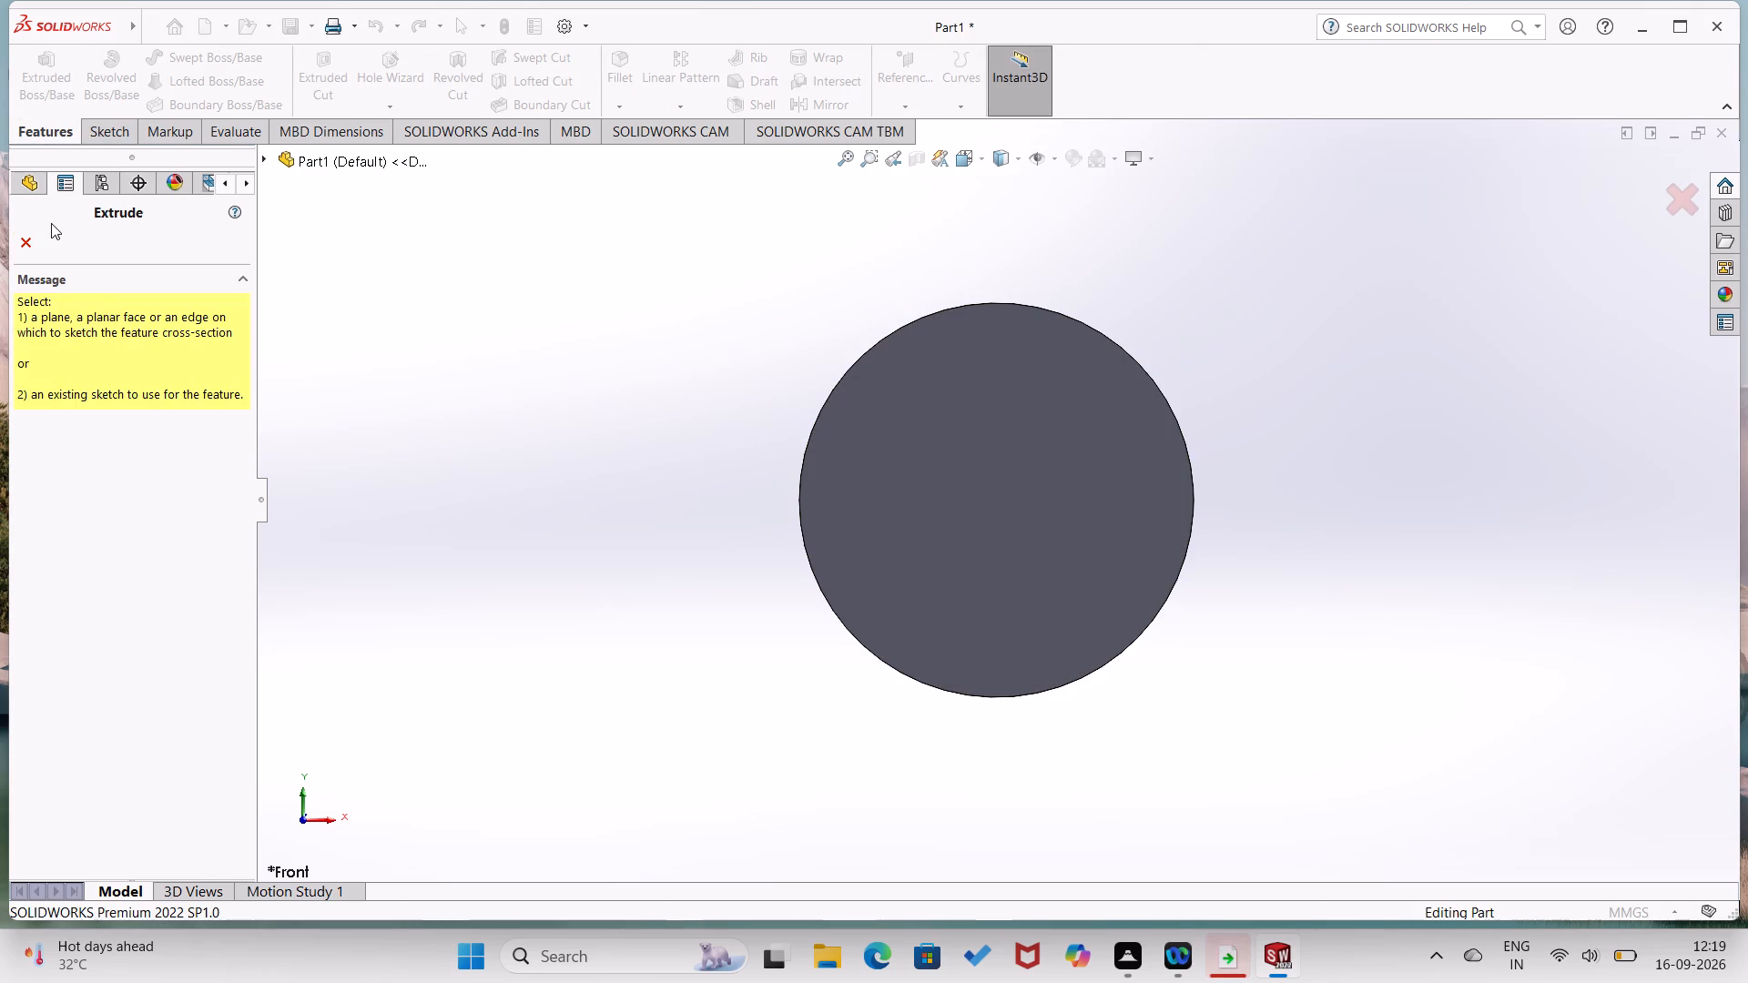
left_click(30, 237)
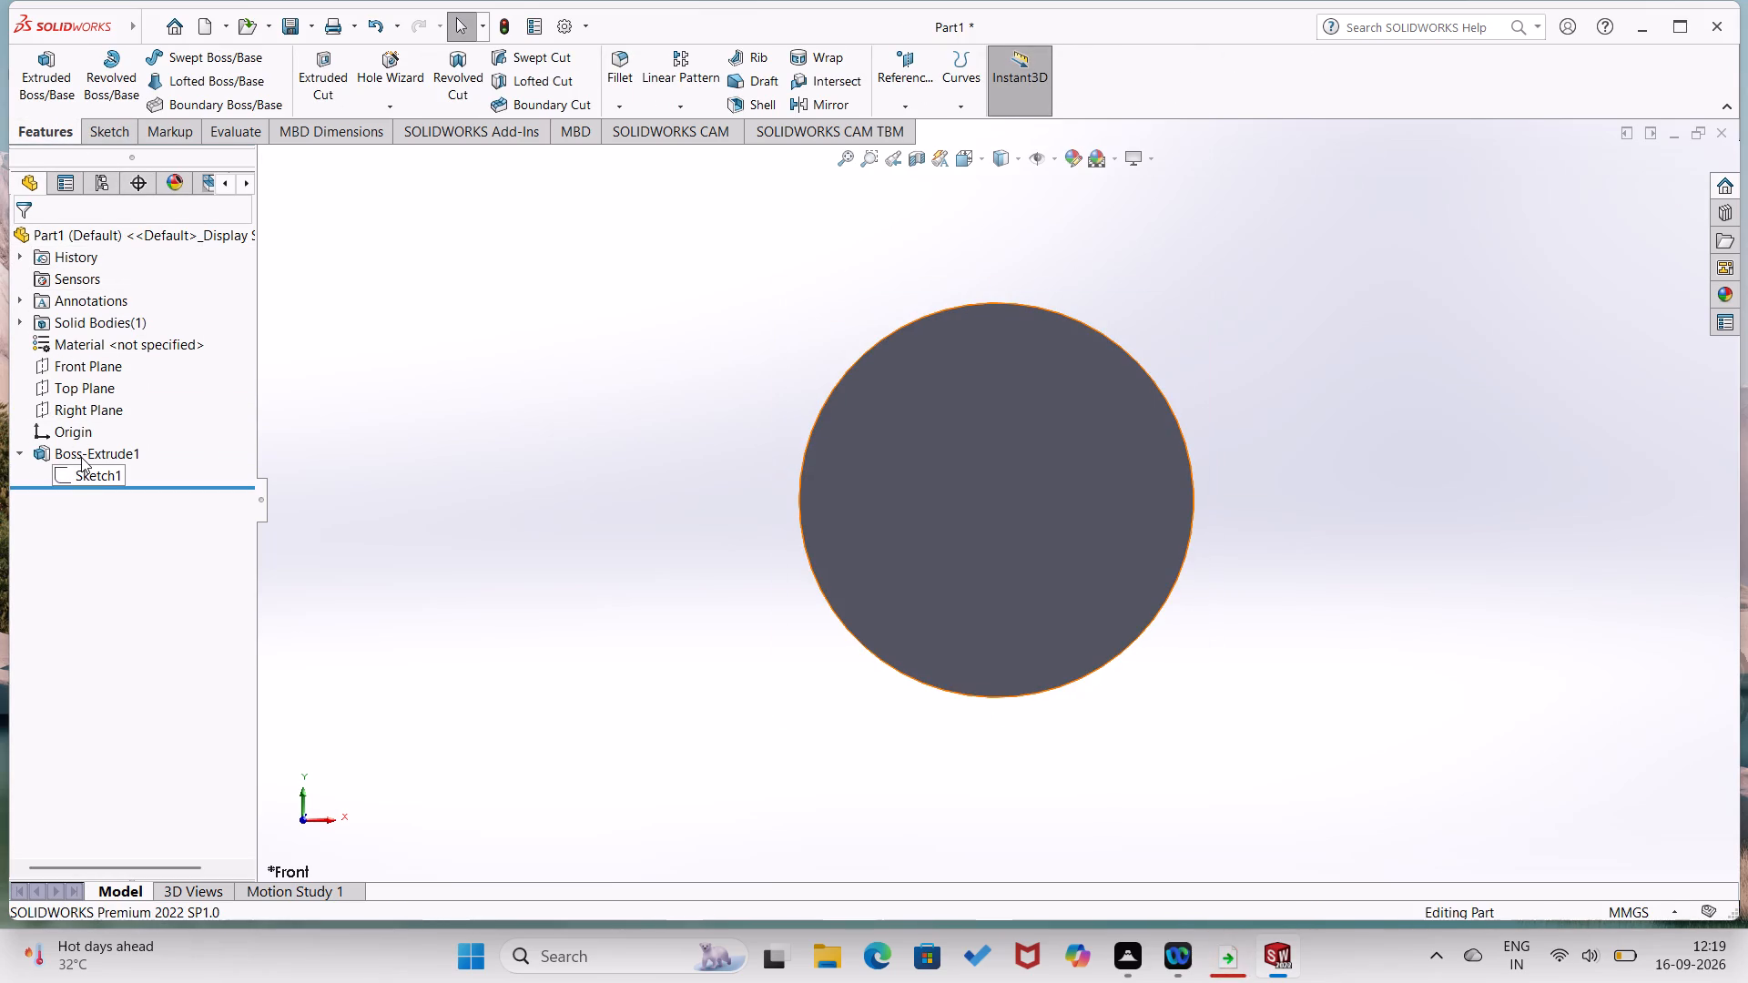
Open the disc's extrude feature to check its depth settings and close it without changes.
left_click(81, 457)
left_click(97, 397)
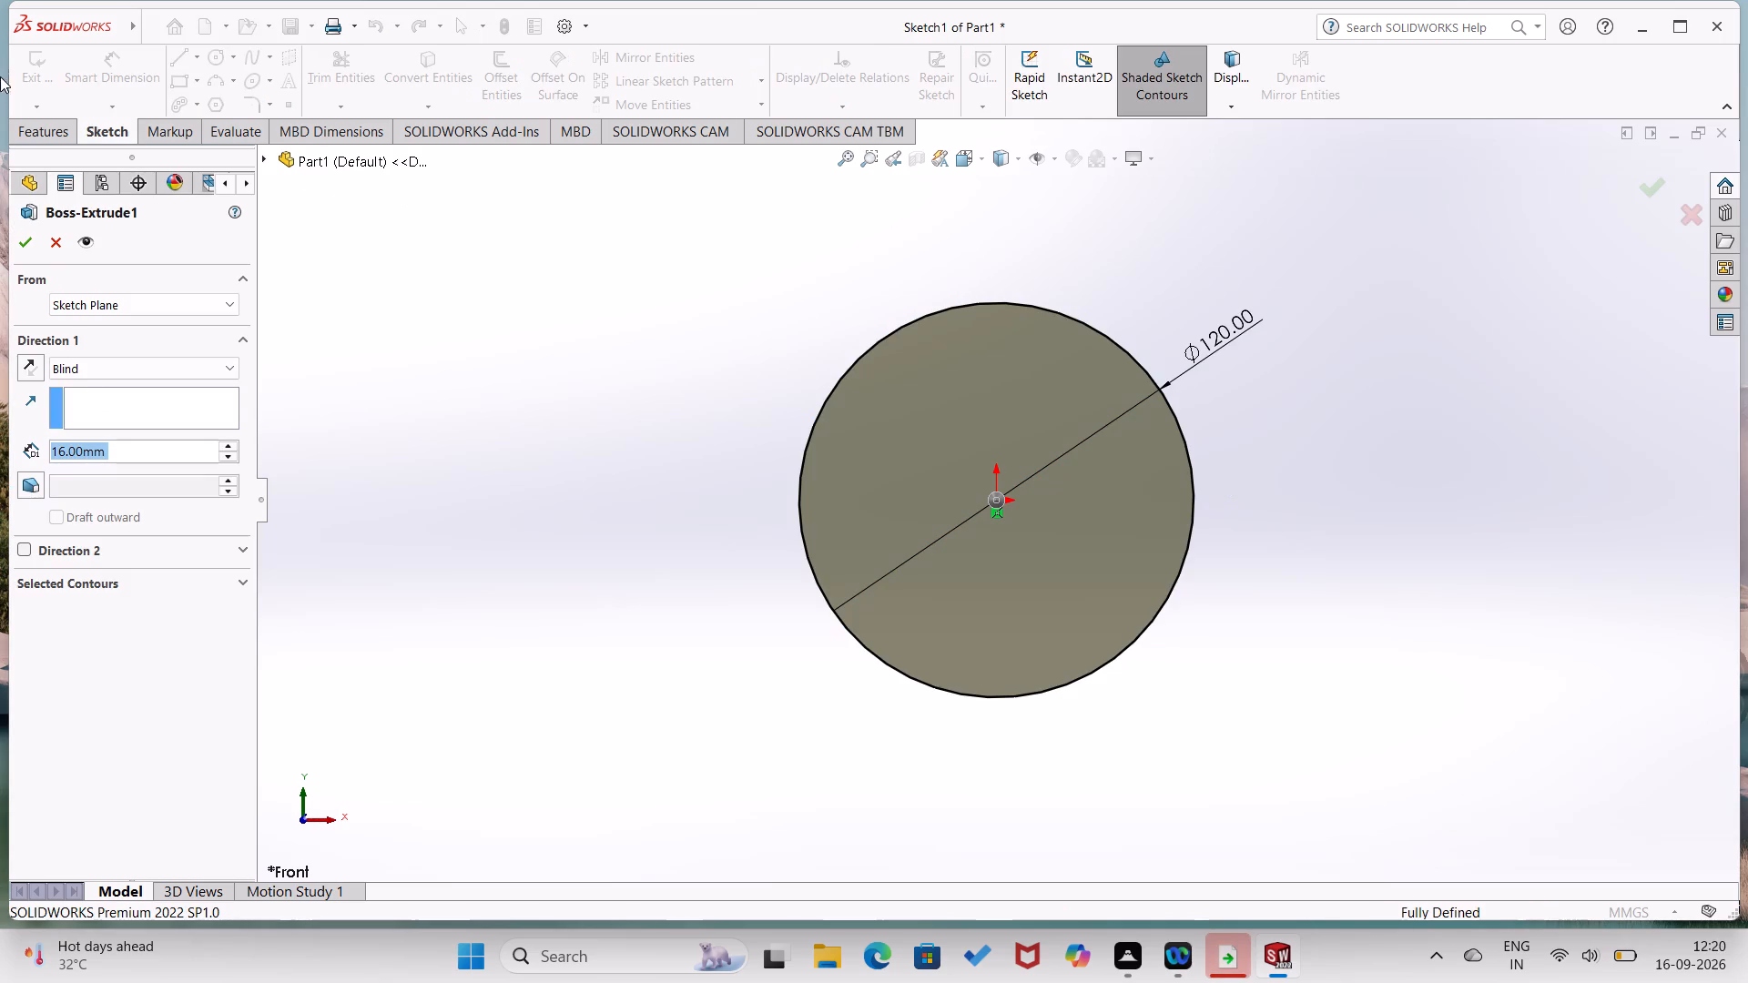
left_click(25, 239)
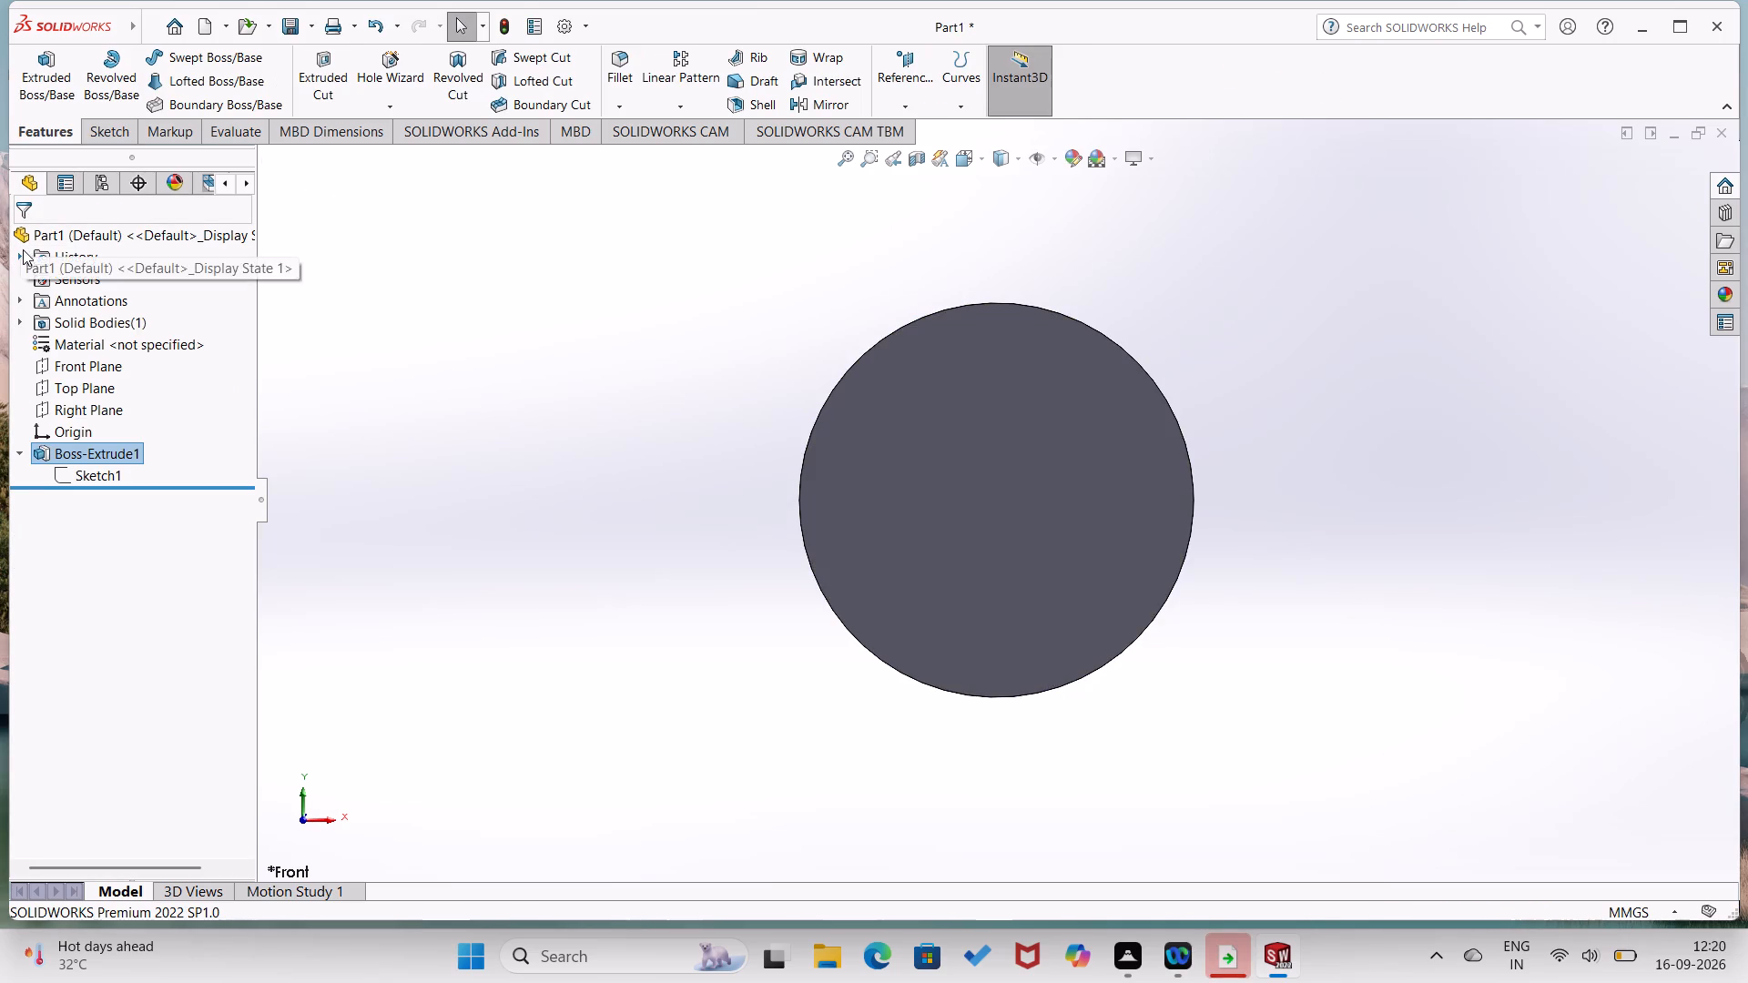
Start a new sketch on the front circular face of the extruded disc.
middle_click_drag(766, 553, 681, 630)
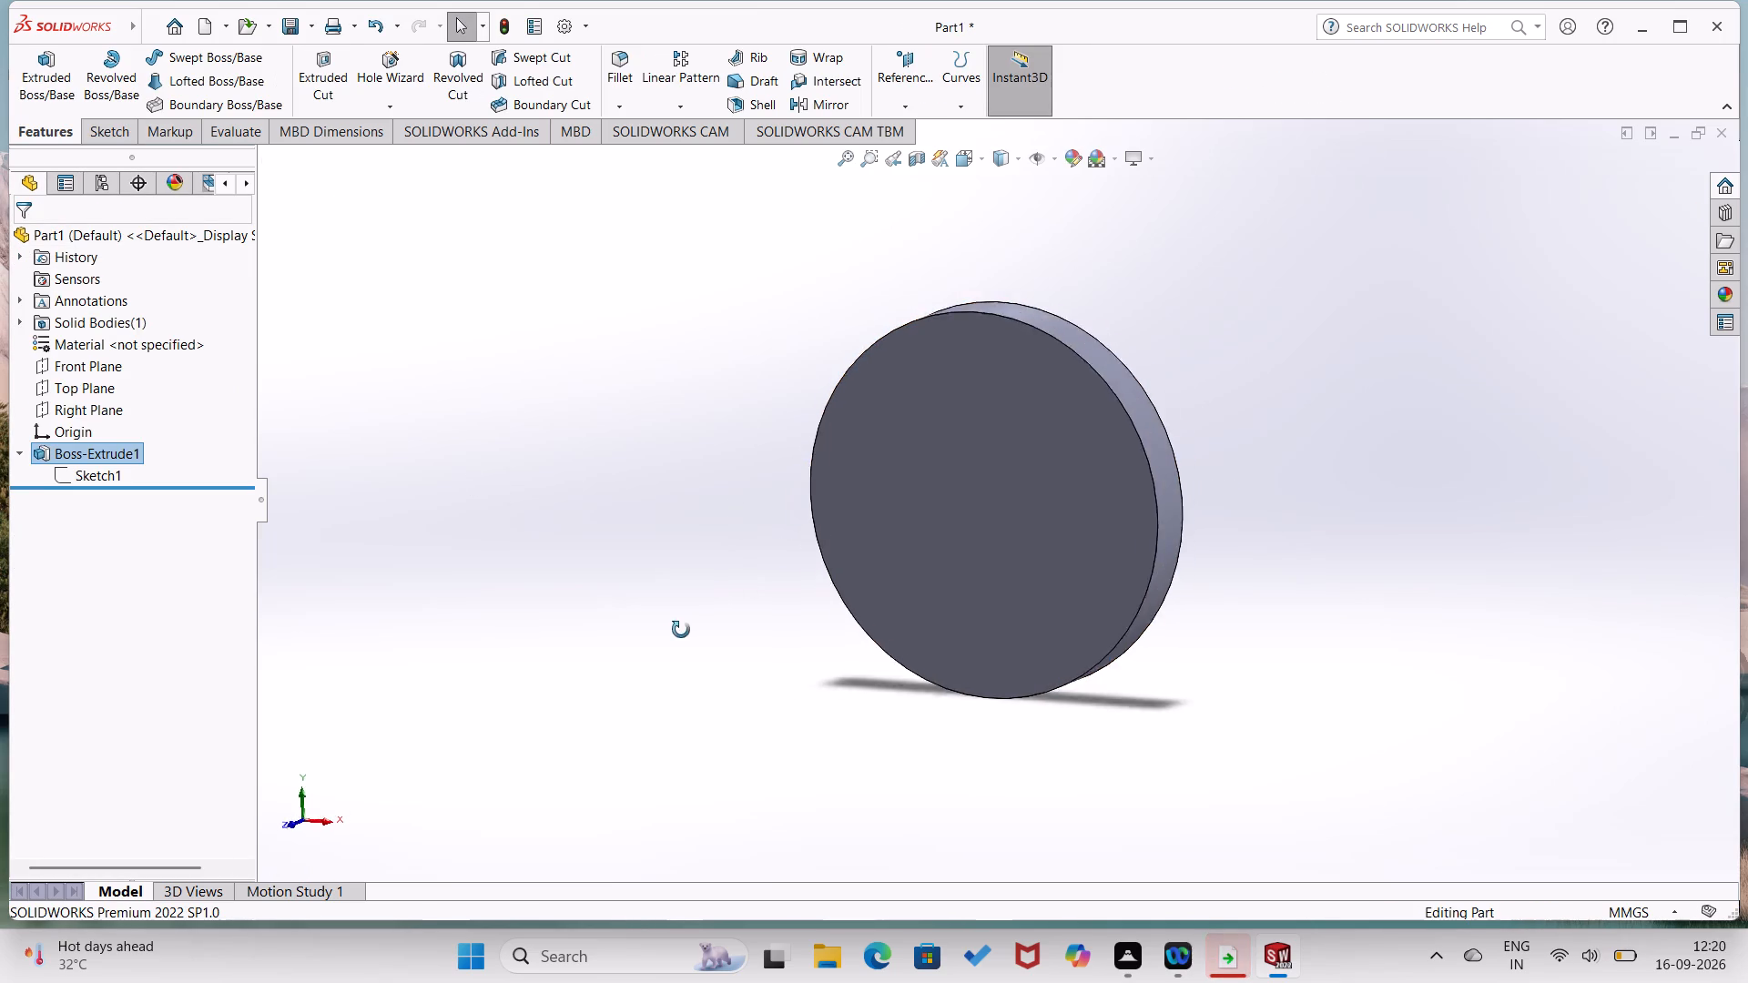
middle_click_drag(681, 630, 645, 659)
left_click(973, 519)
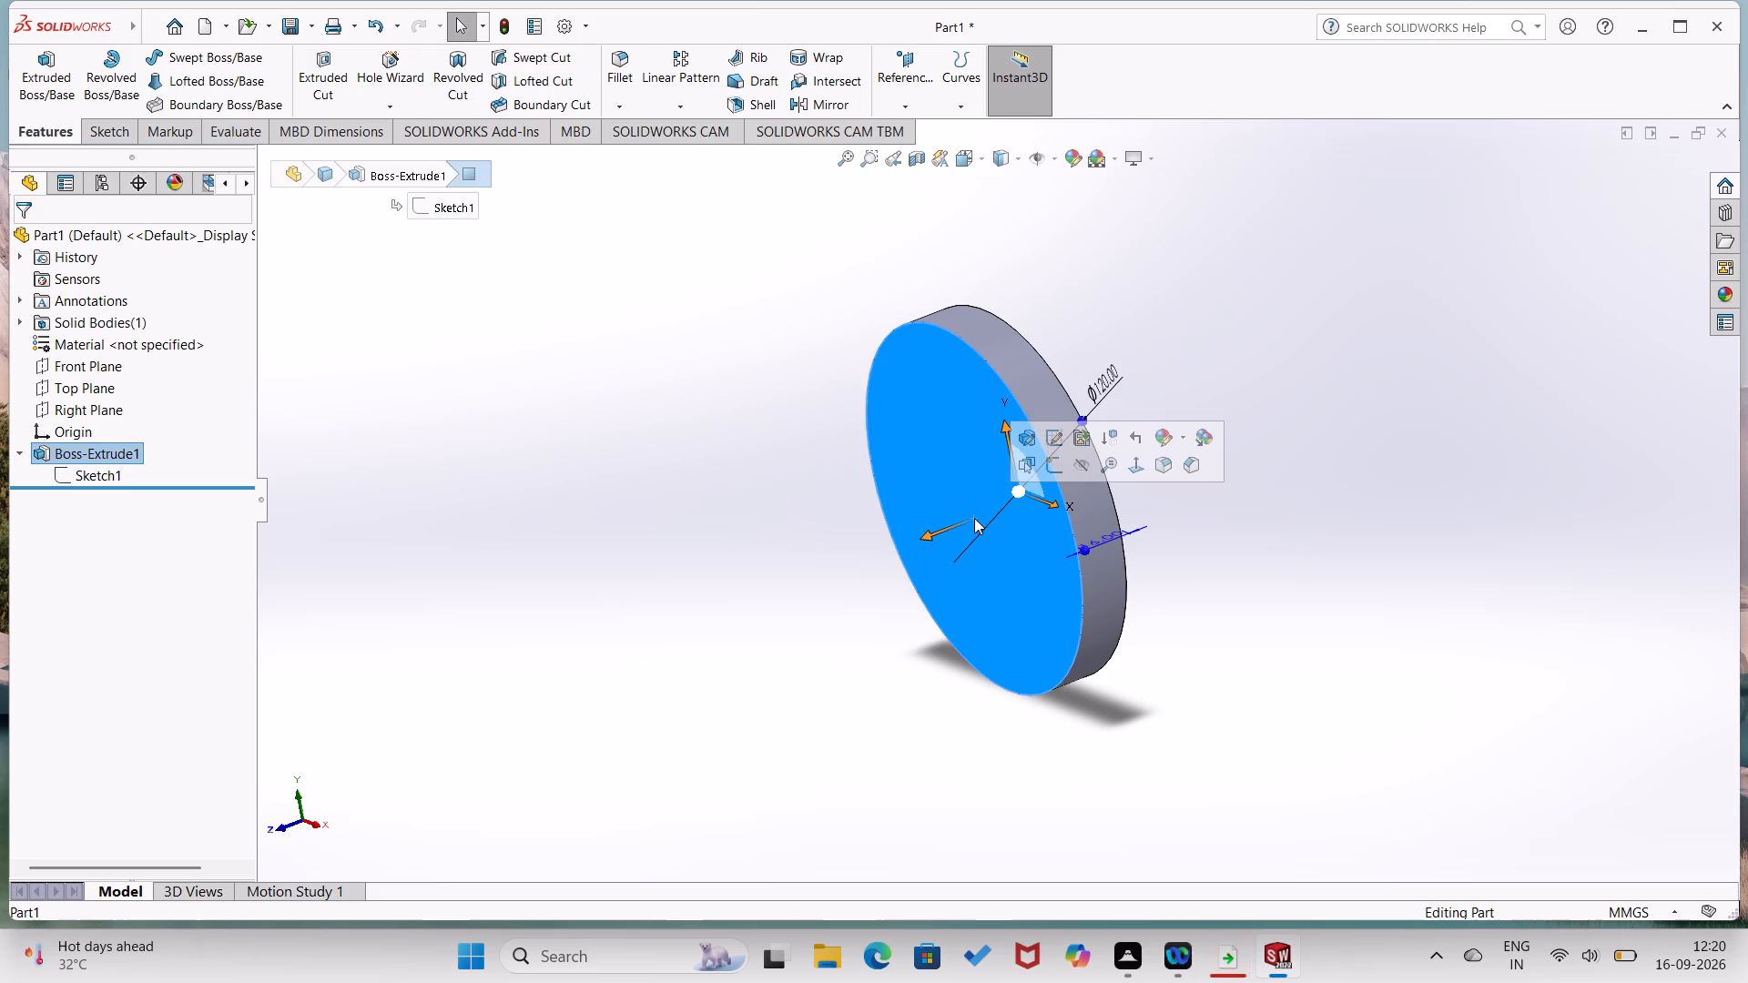
right_click_drag(1008, 465, 995, 462)
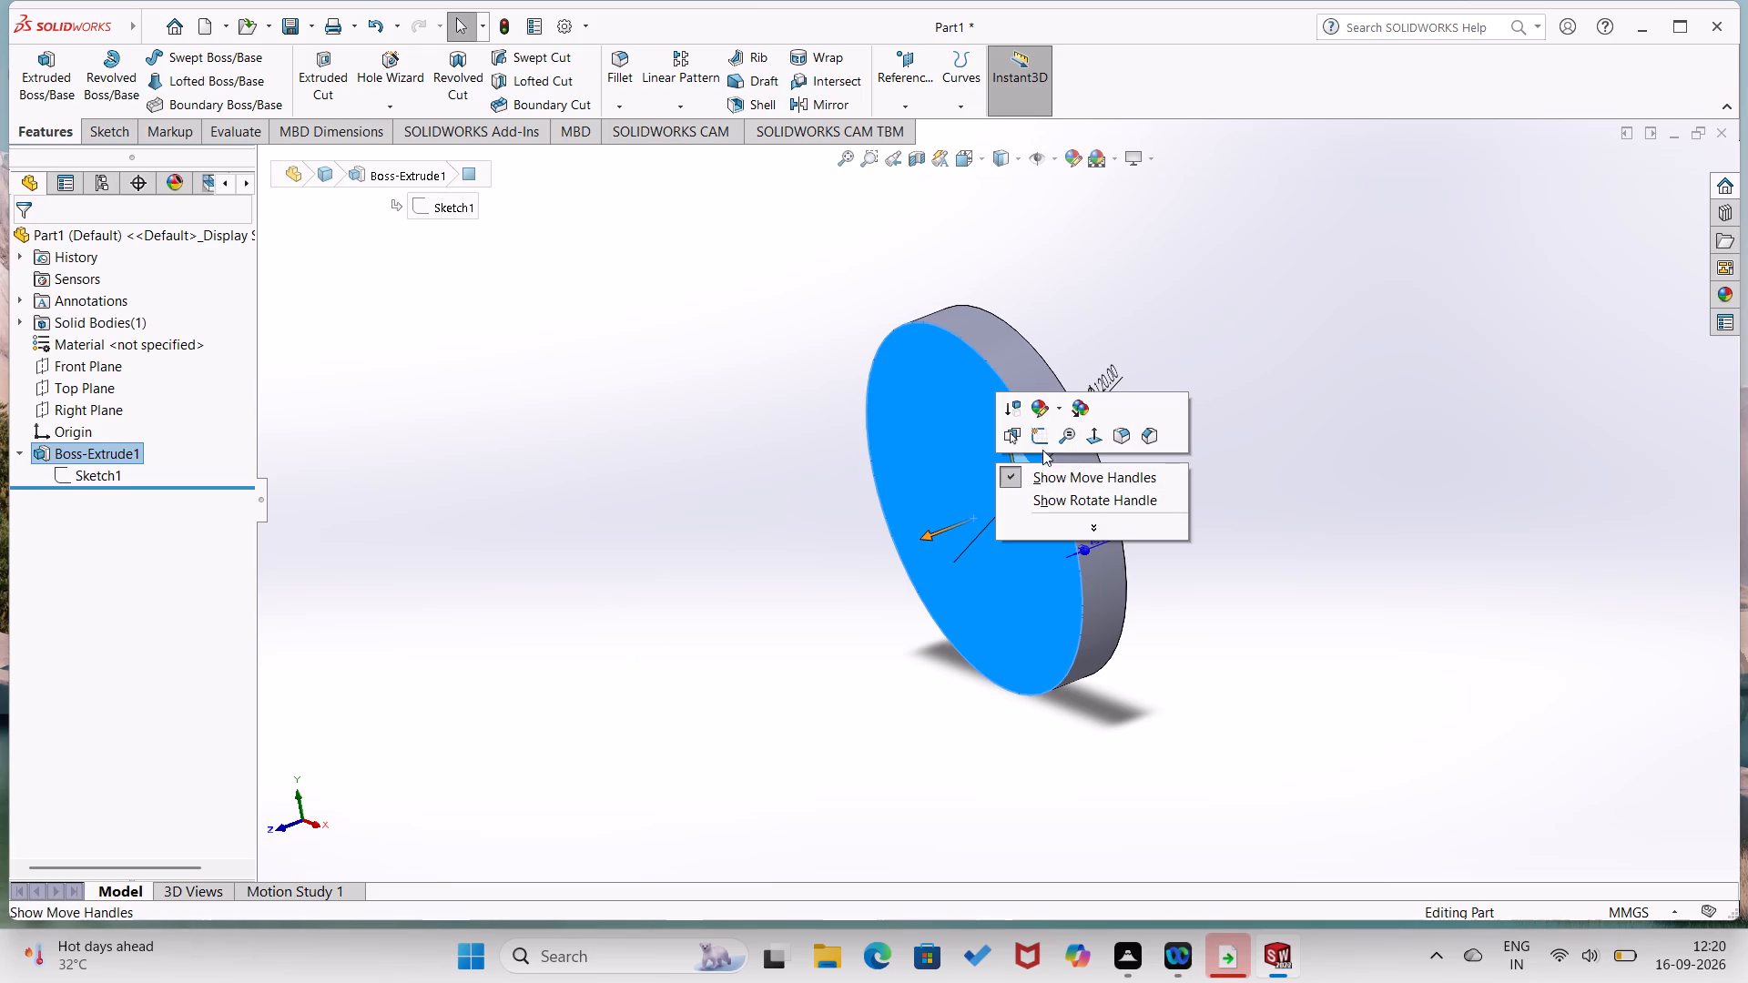
left_click(1041, 446)
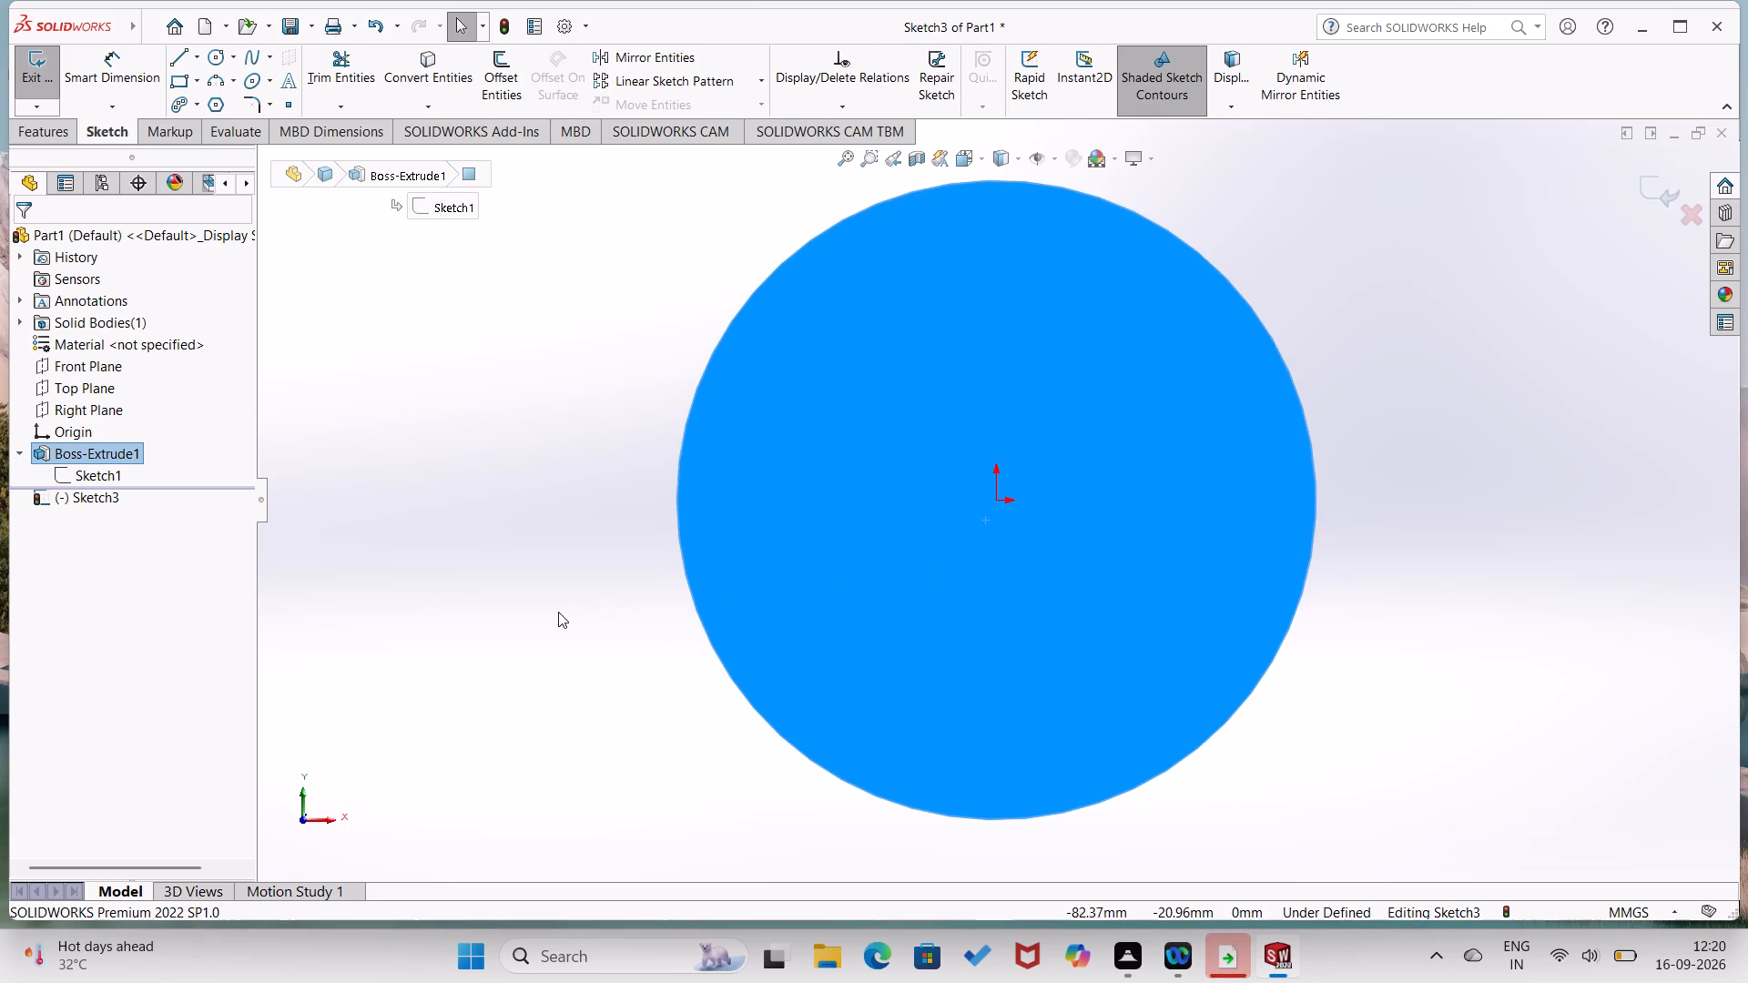
left_click(558, 612)
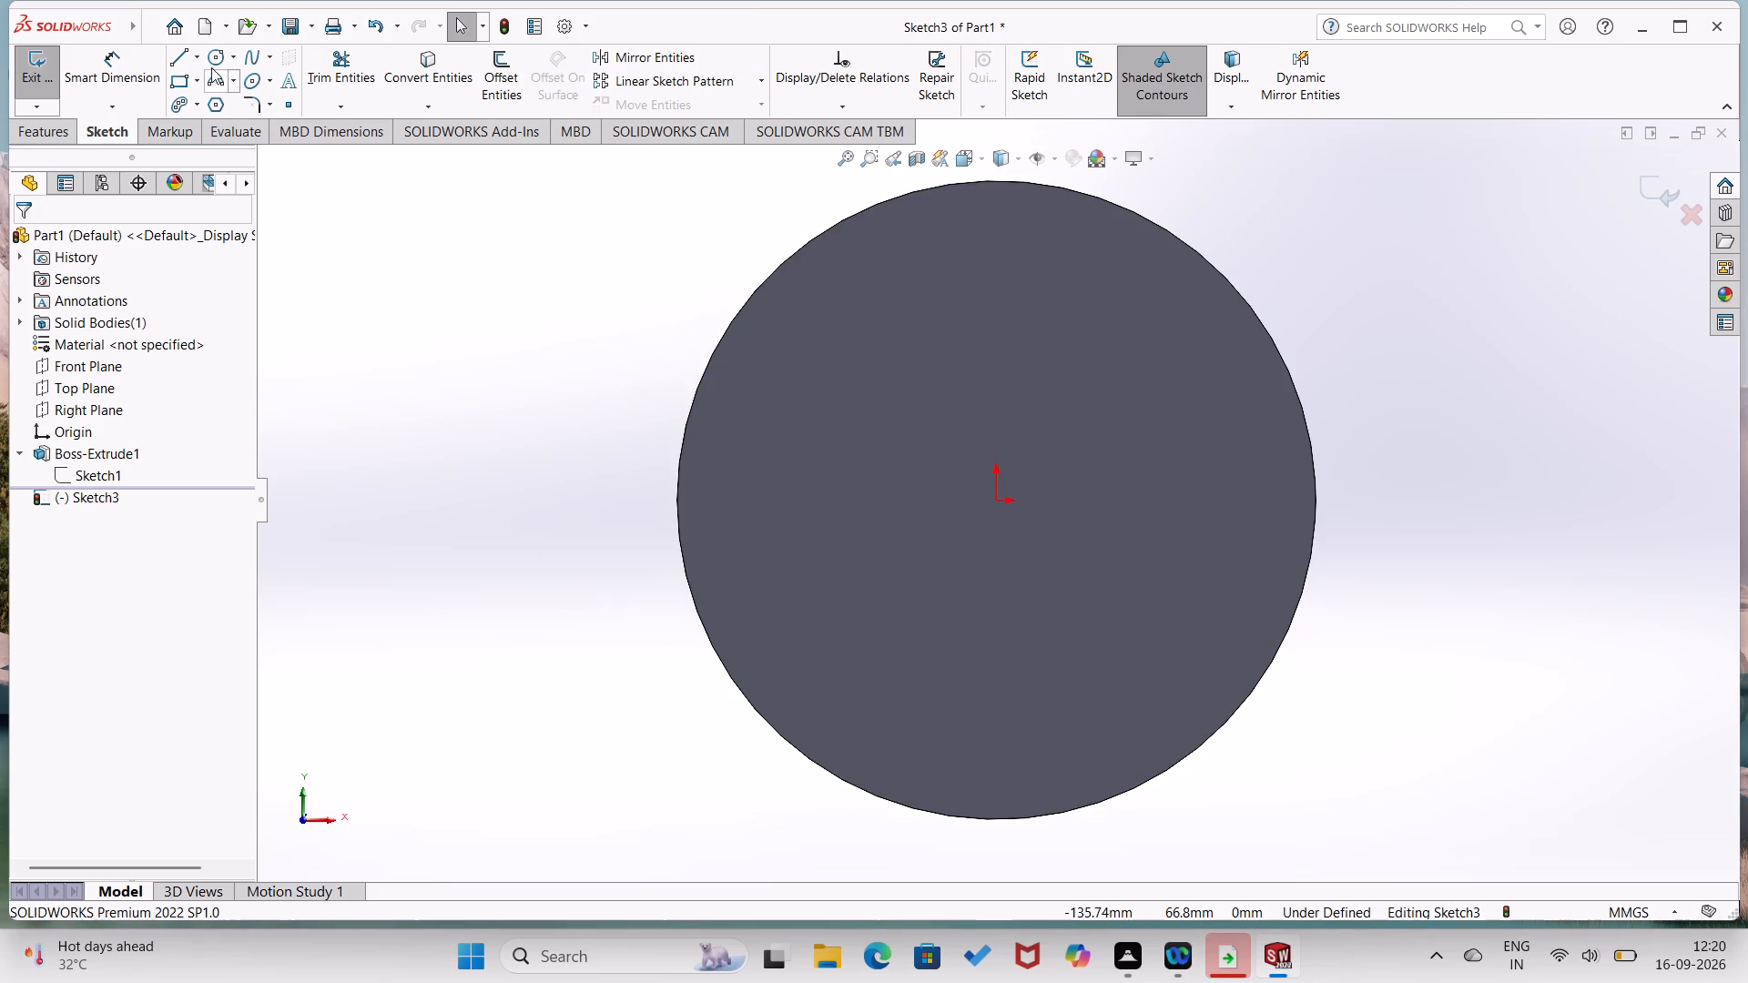
Sketch a circle centred on the origin on the disc's face and dimension it to an 80 mm diameter.
left_click(178, 59)
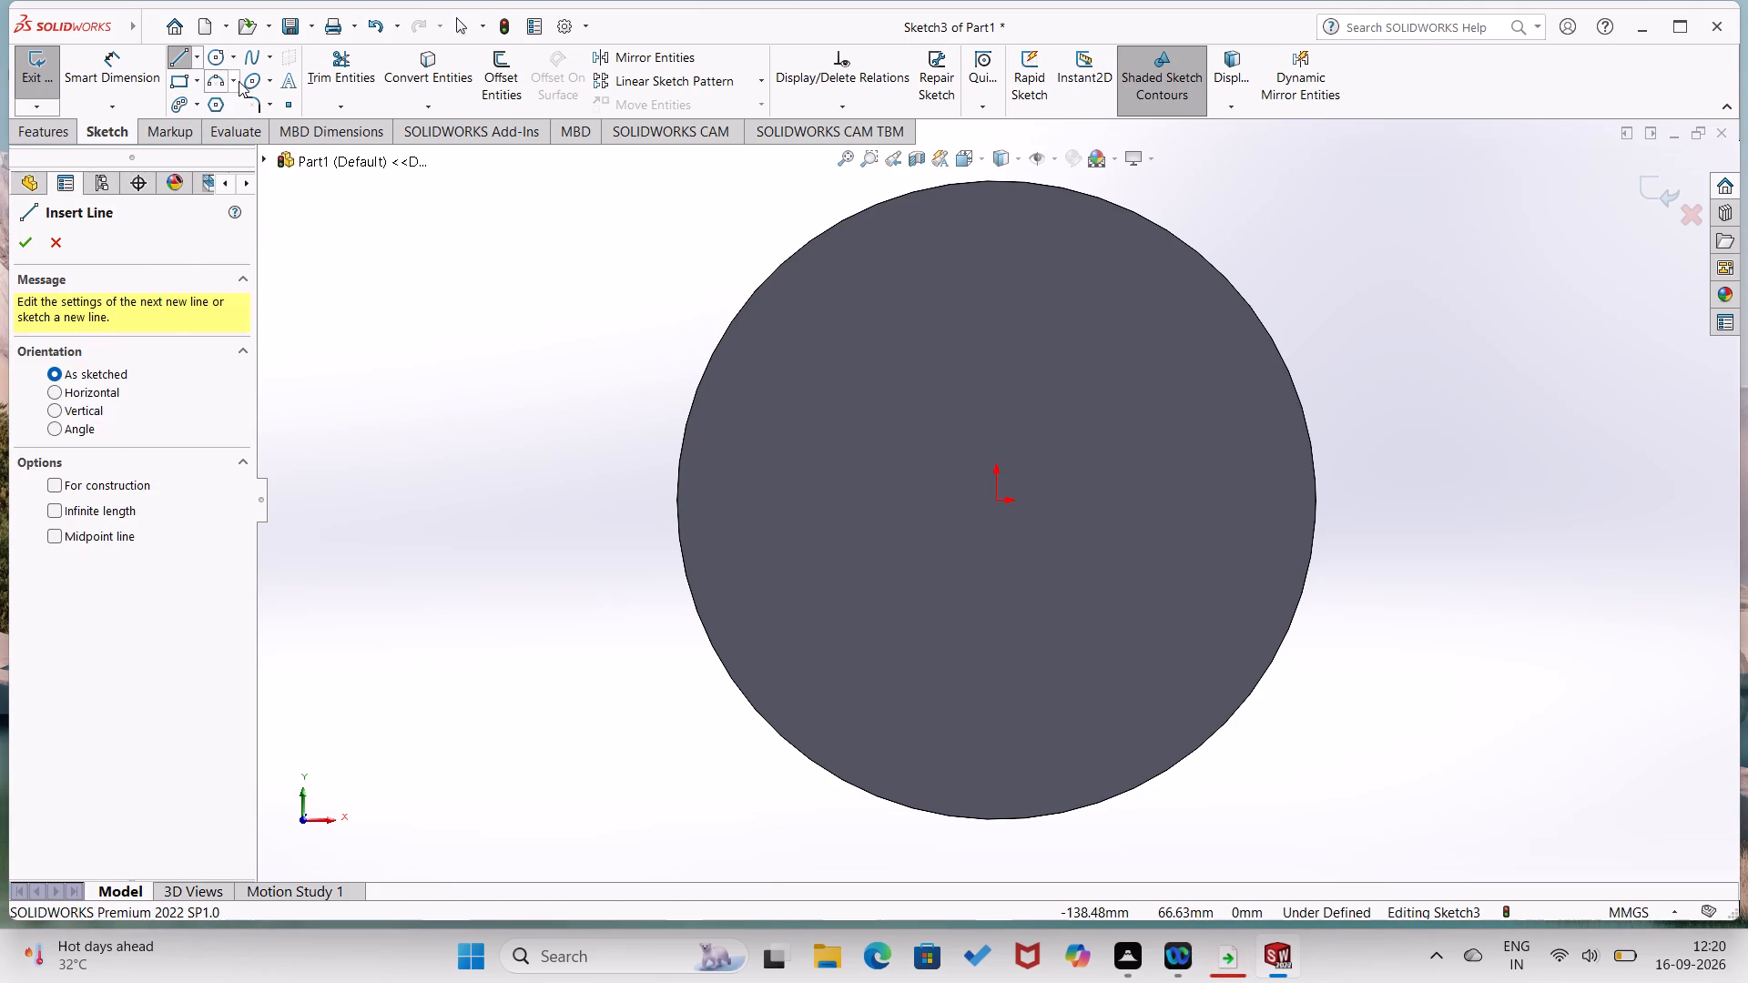
left_click(217, 59)
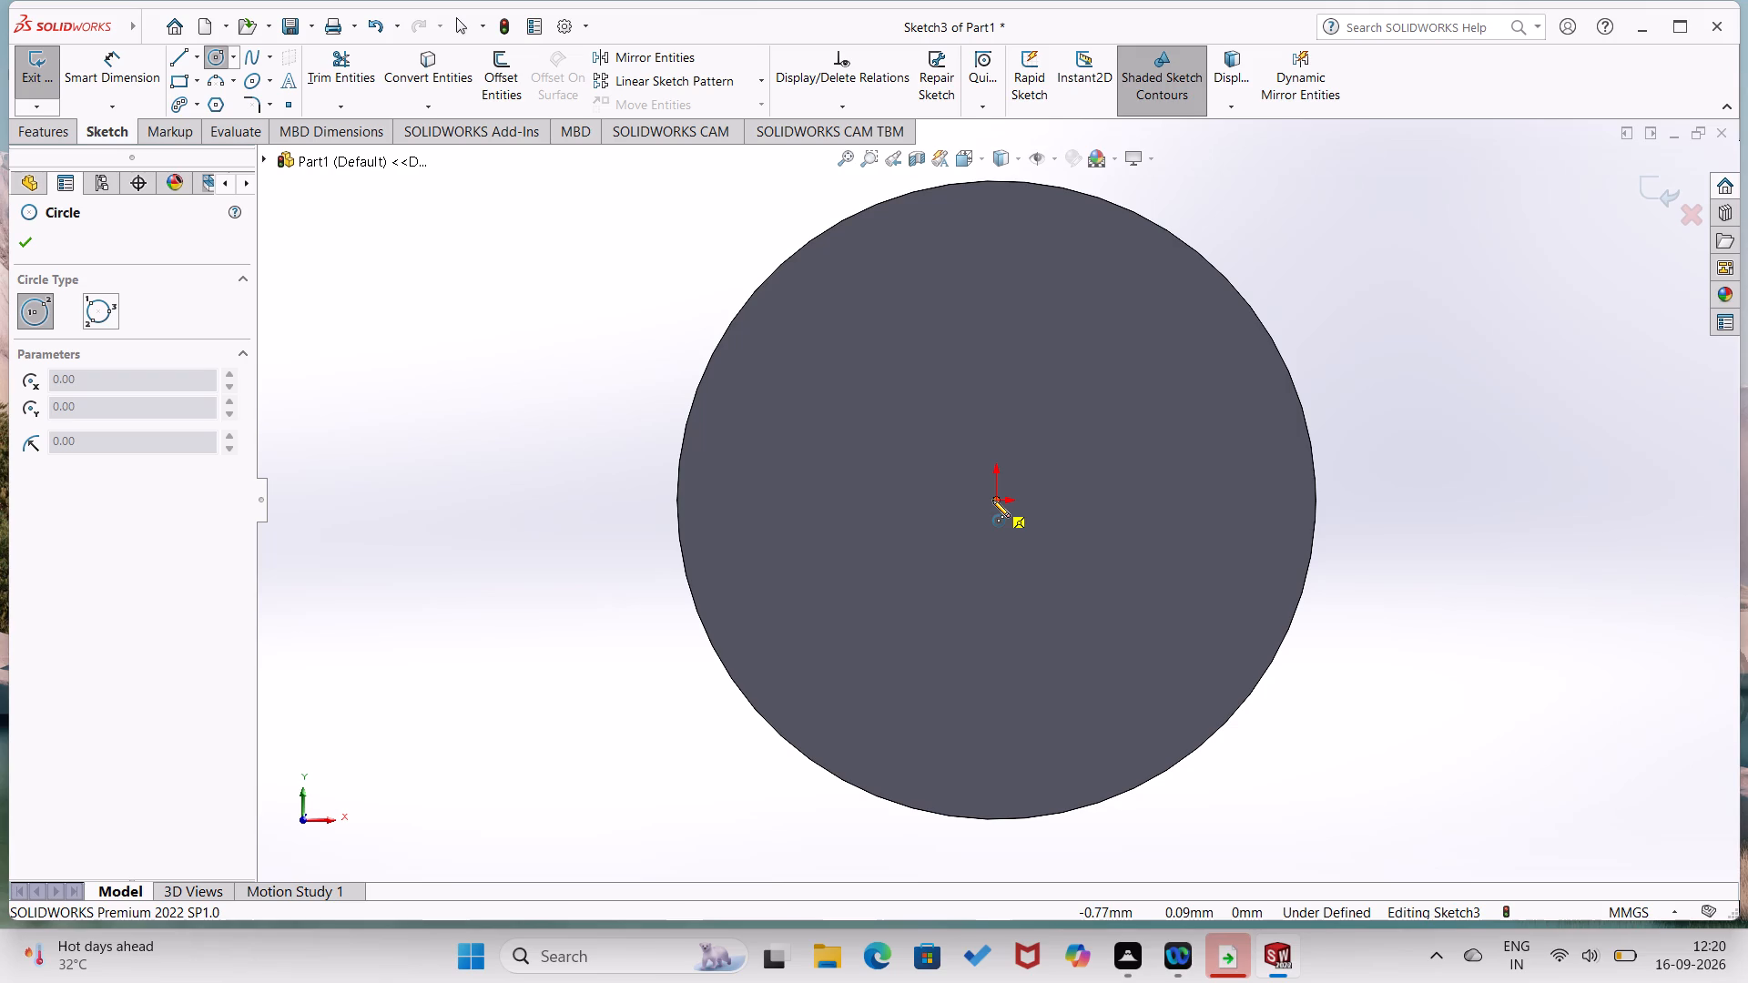
left_click(993, 500)
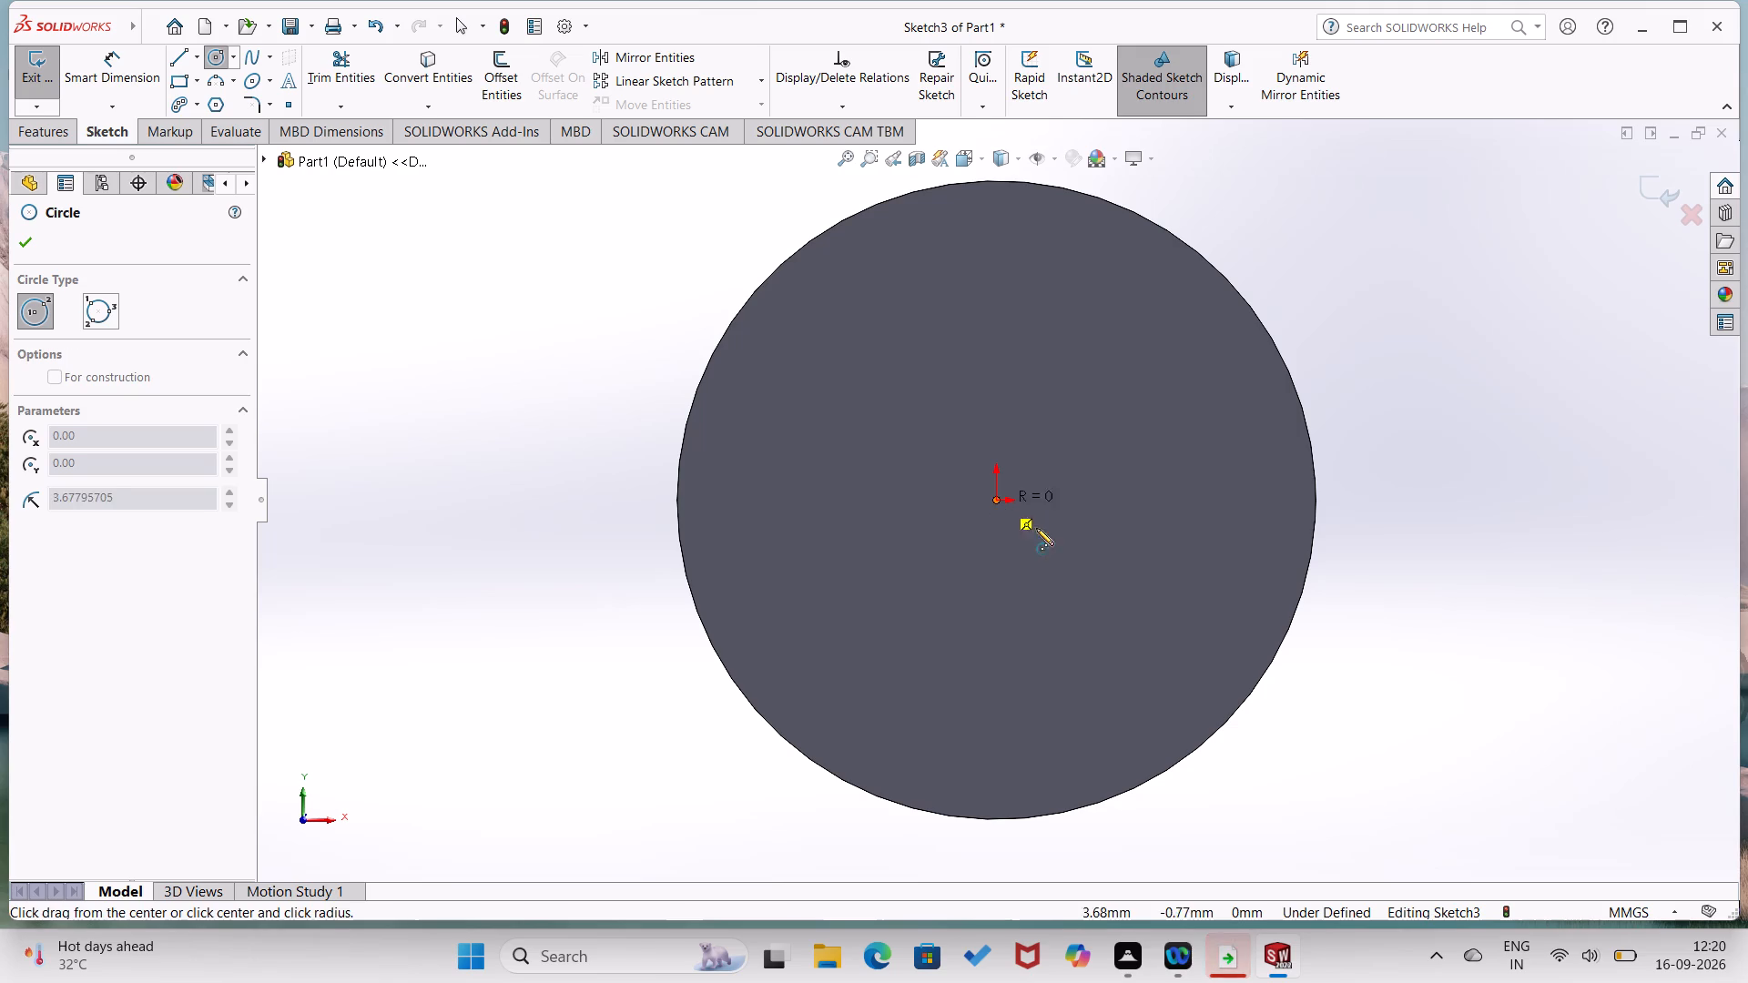
left_click(1075, 681)
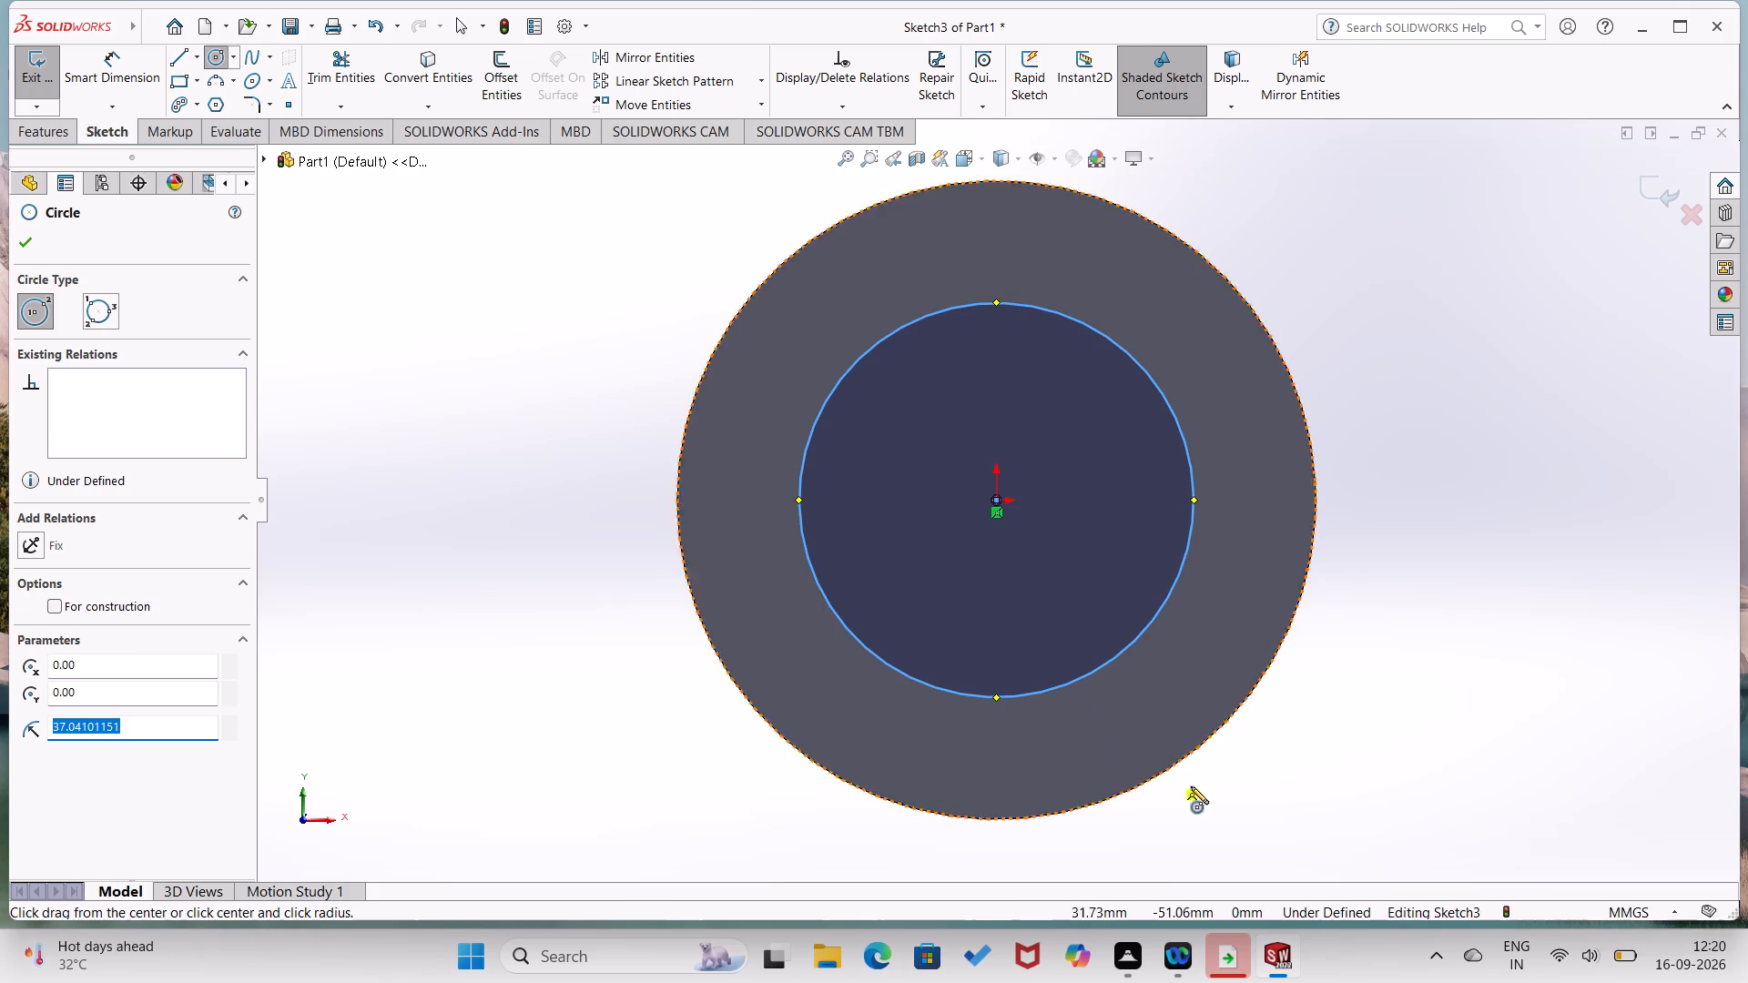
right_click_drag(1329, 789, 1350, 653)
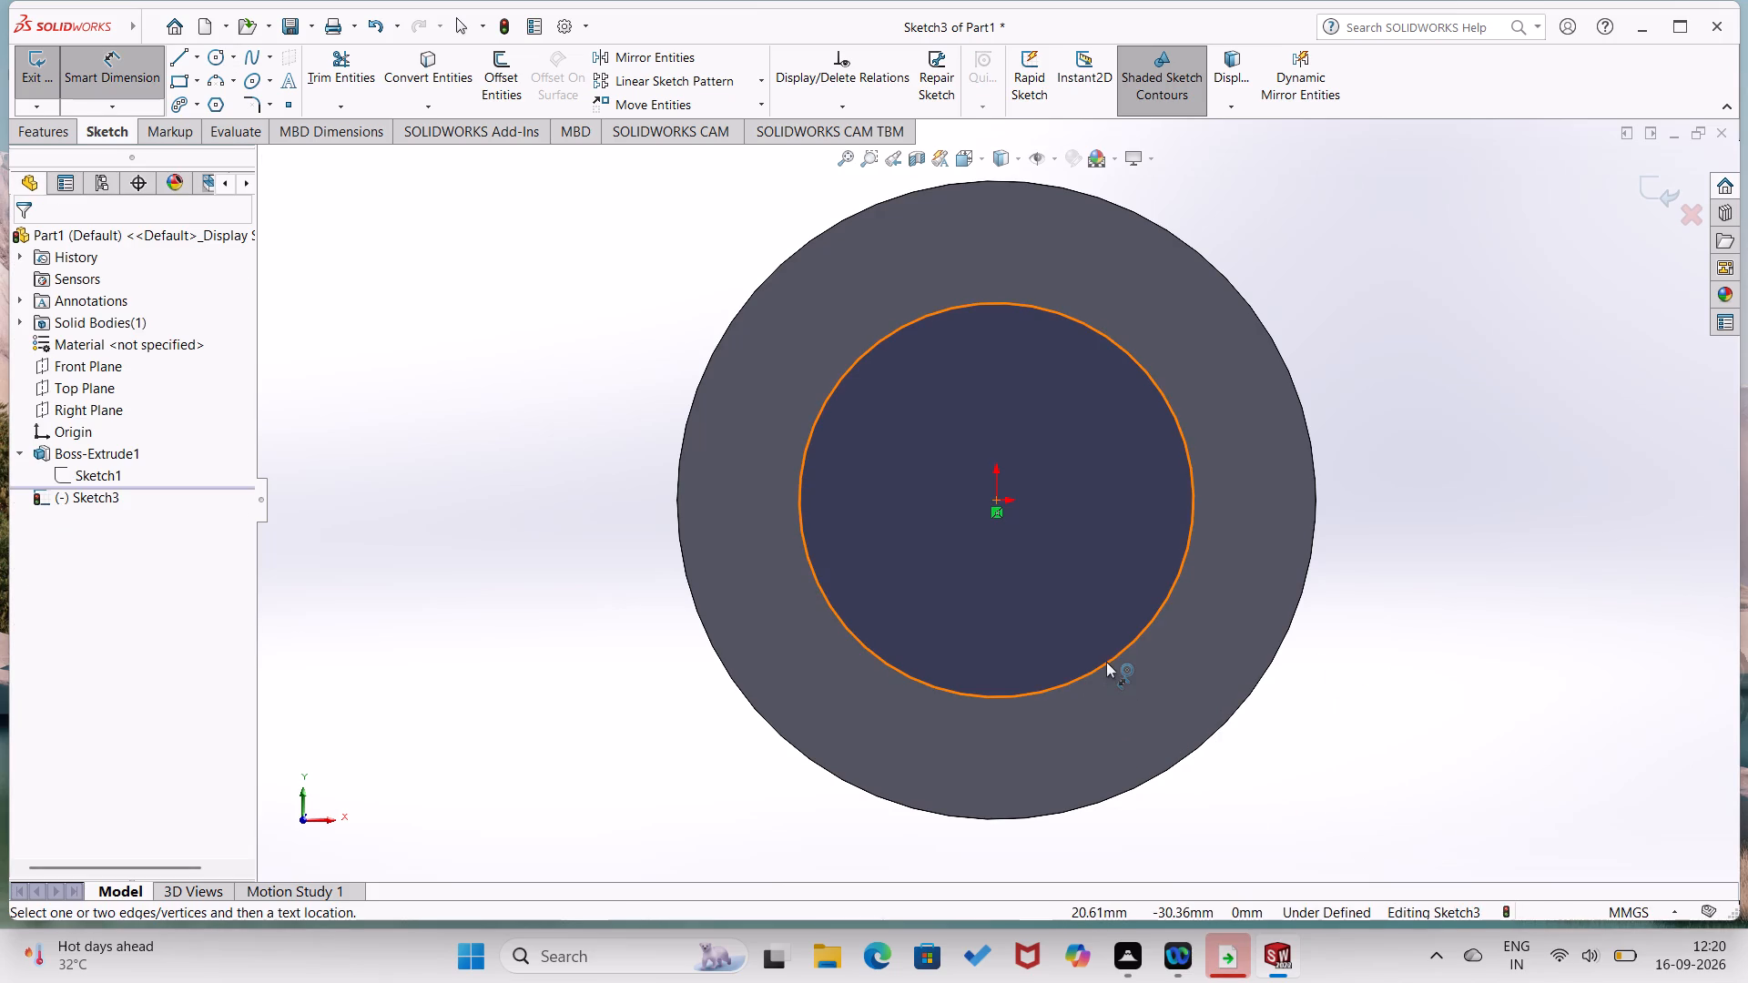
left_click(1106, 662)
left_click(1347, 635)
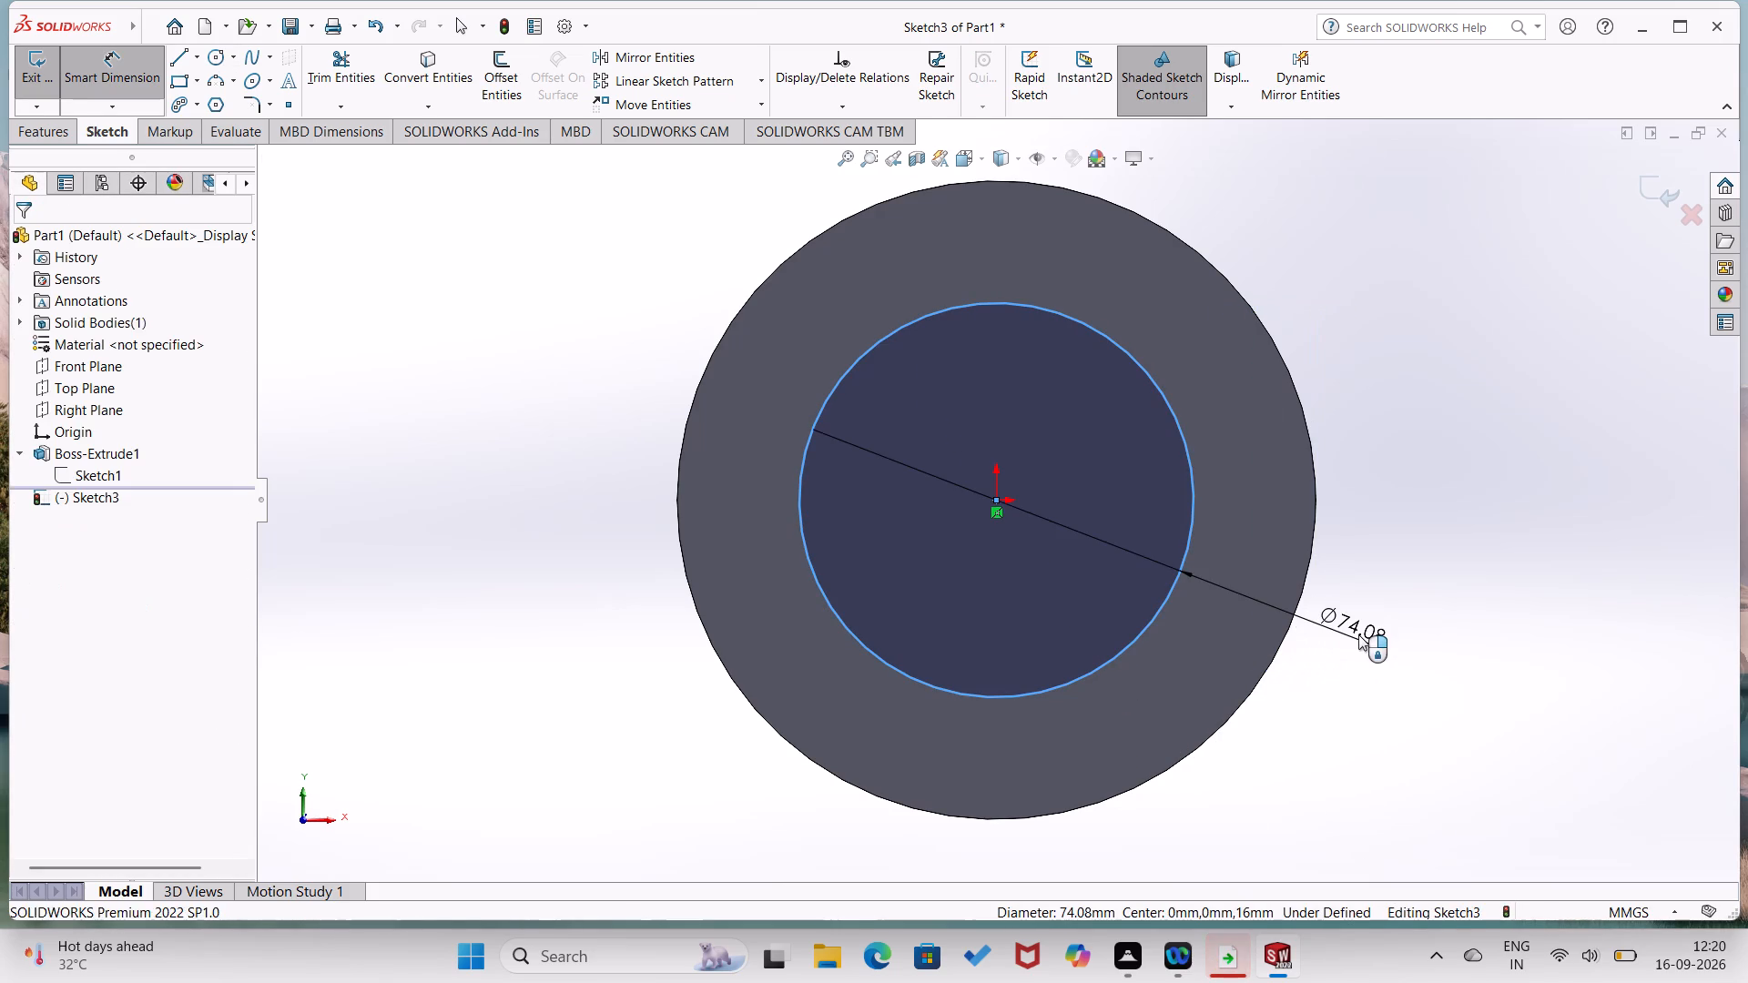
type("80")
key("Return")
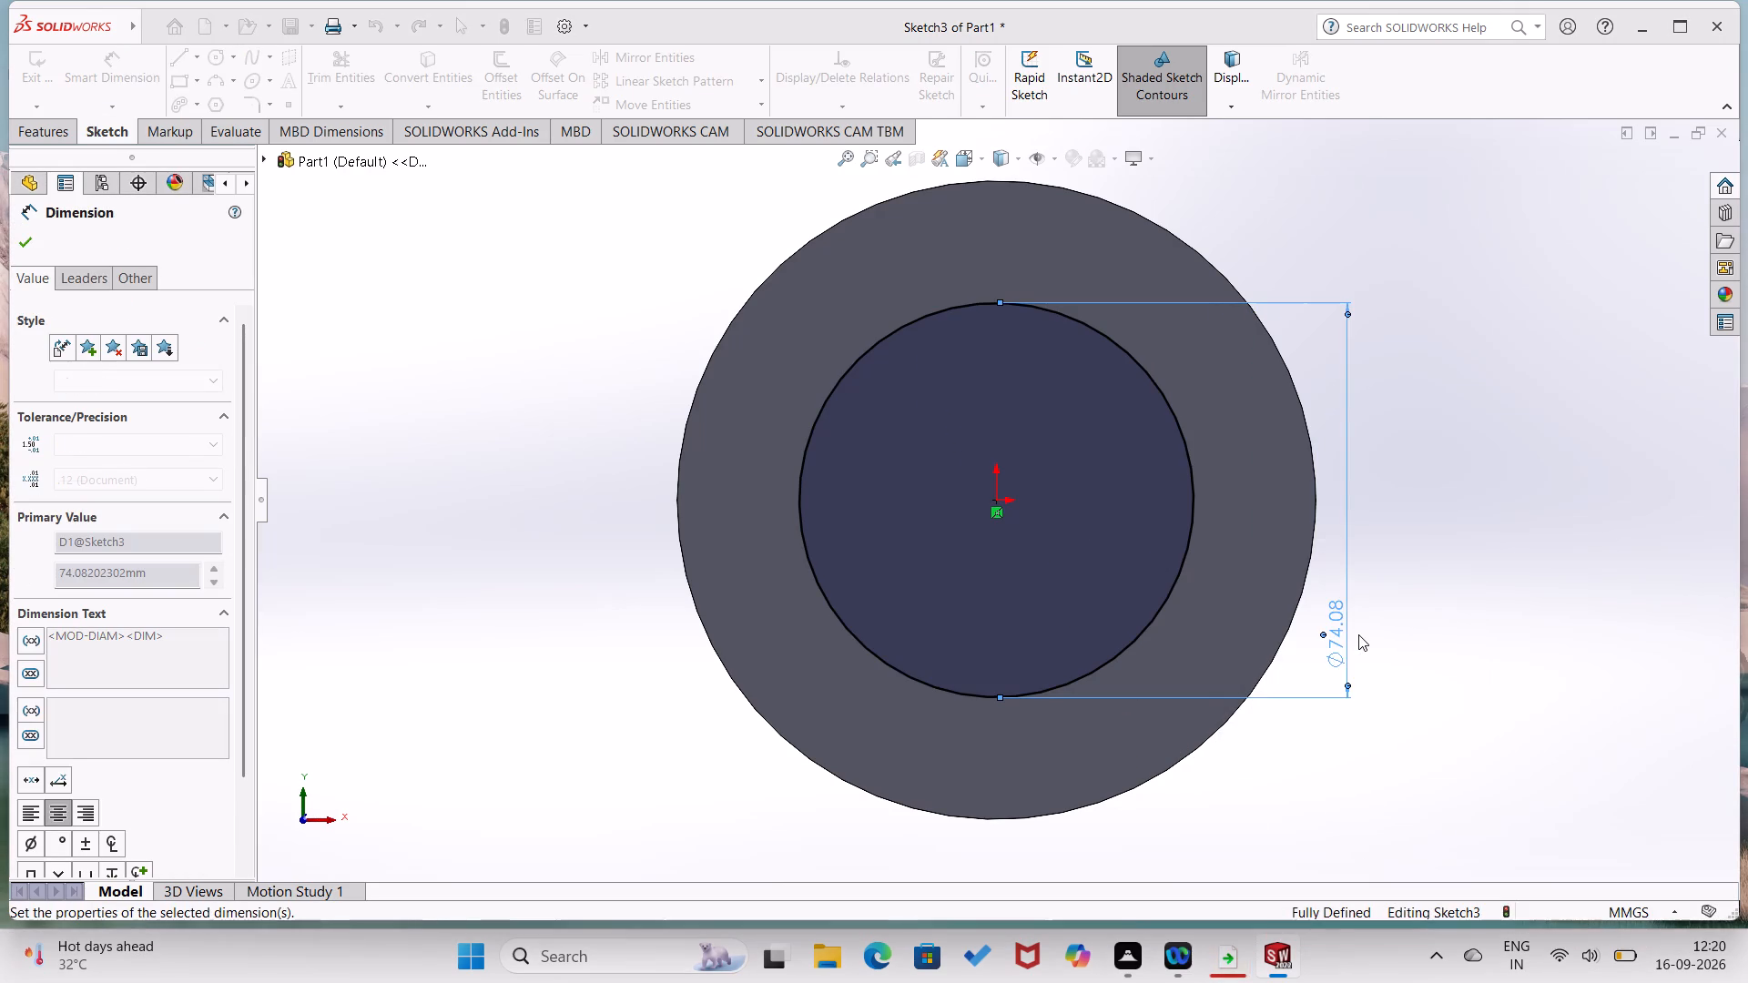
left_click(1433, 601)
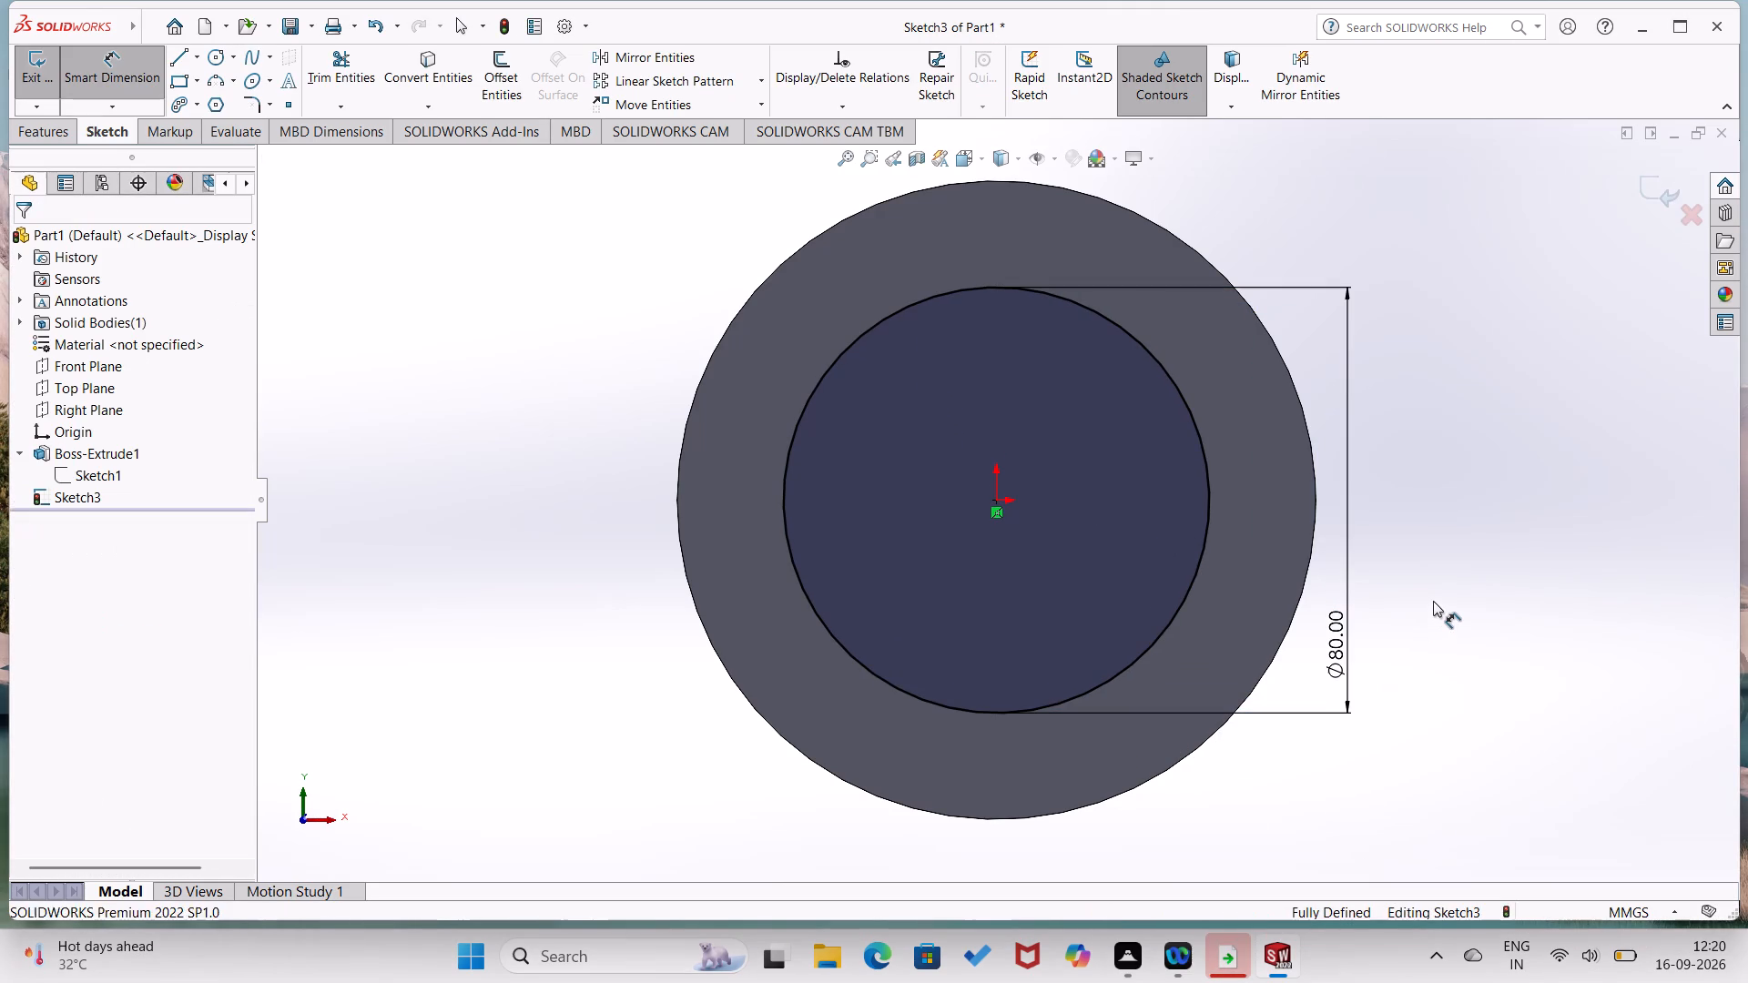
Draw a vertical line through the origin across the disc, 120 mm long, and convert it to construction geometry.
left_click(178, 55)
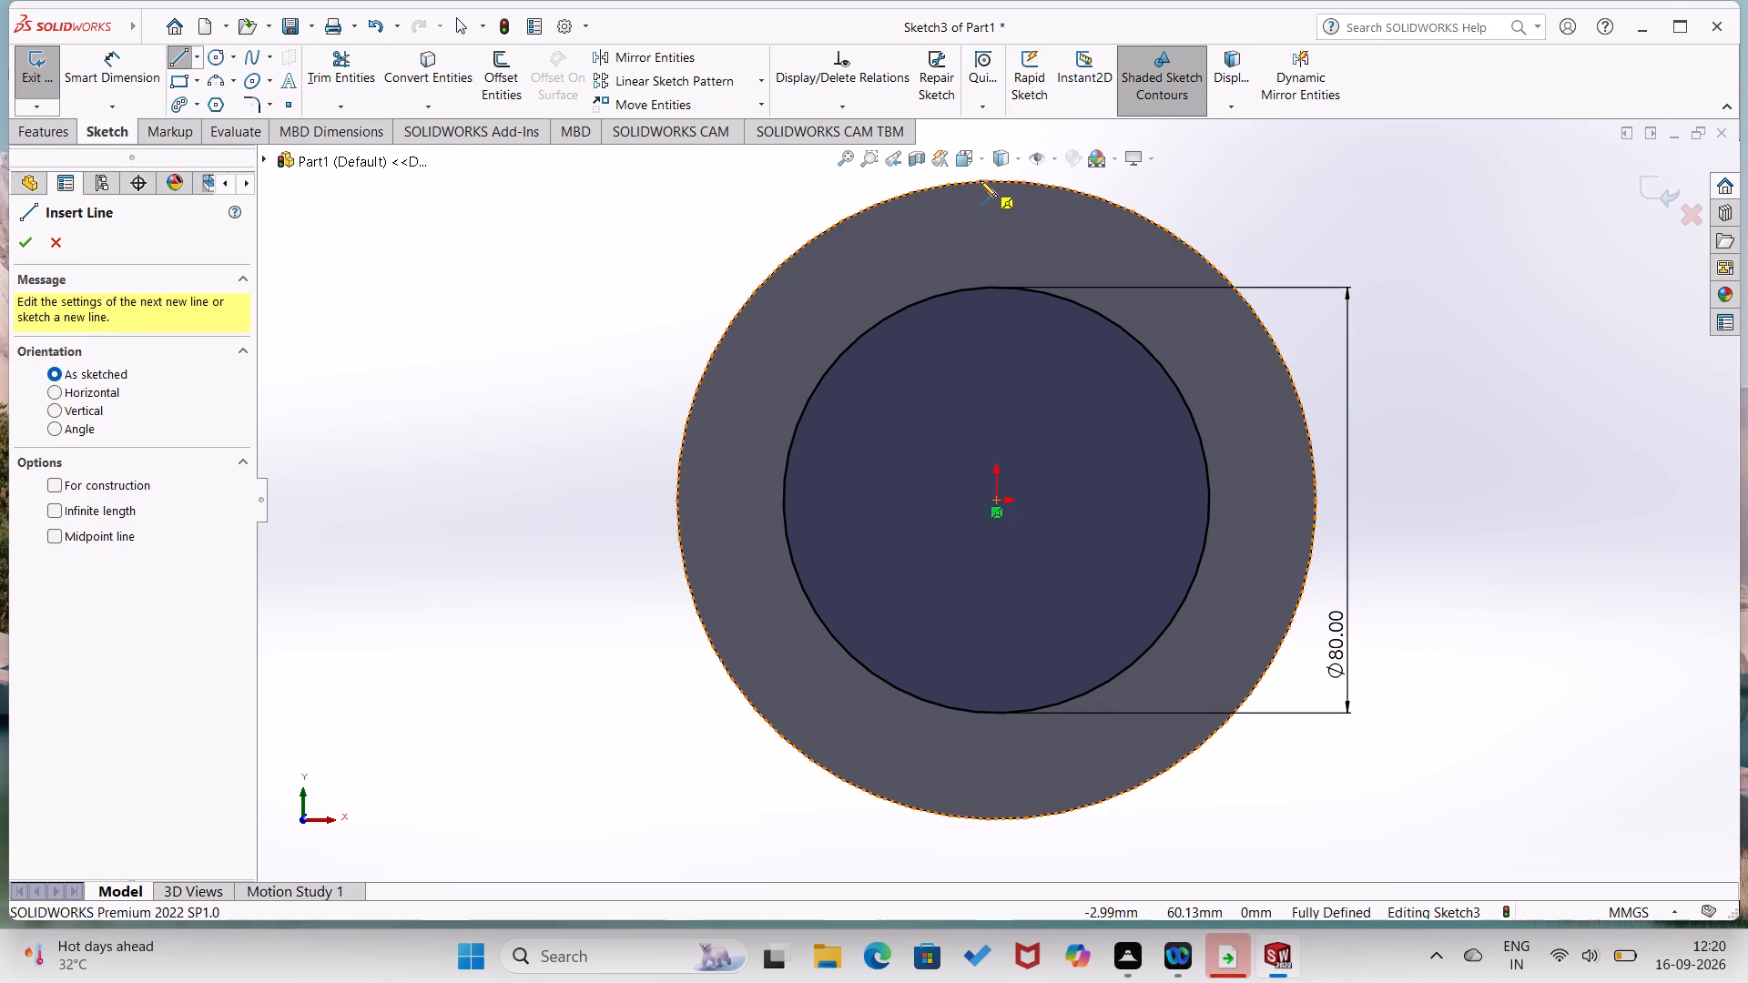
left_click(996, 179)
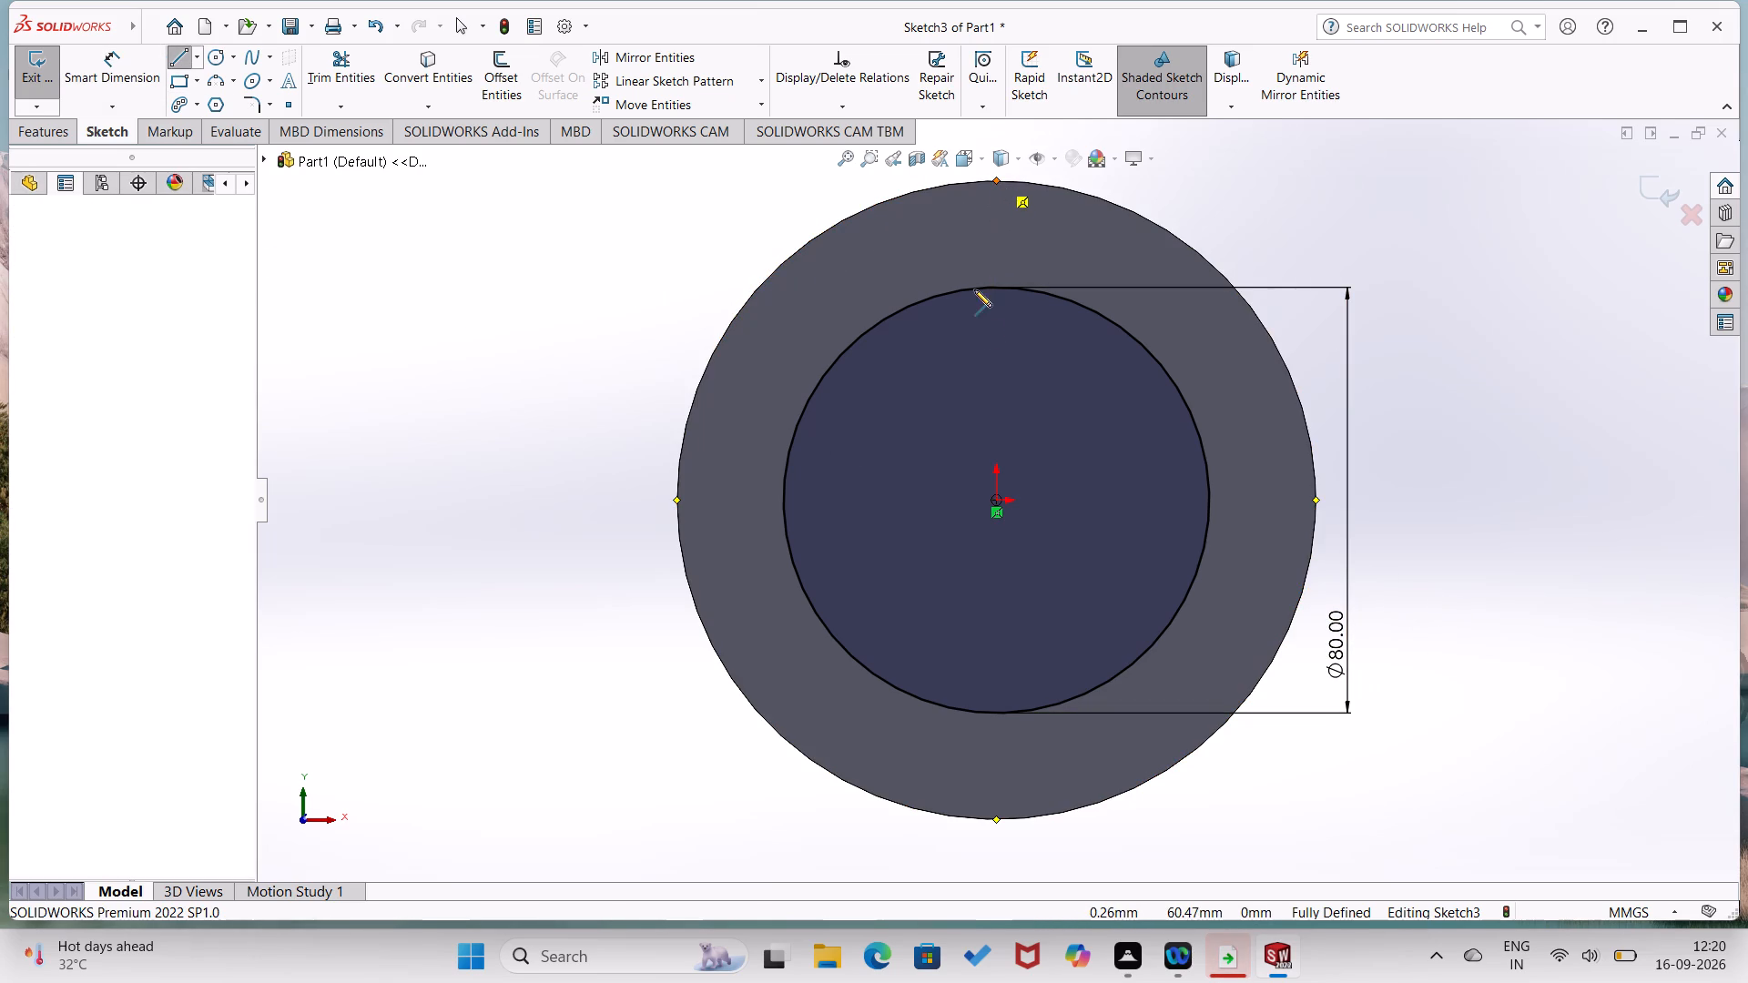
left_click(995, 820)
right_click(995, 820)
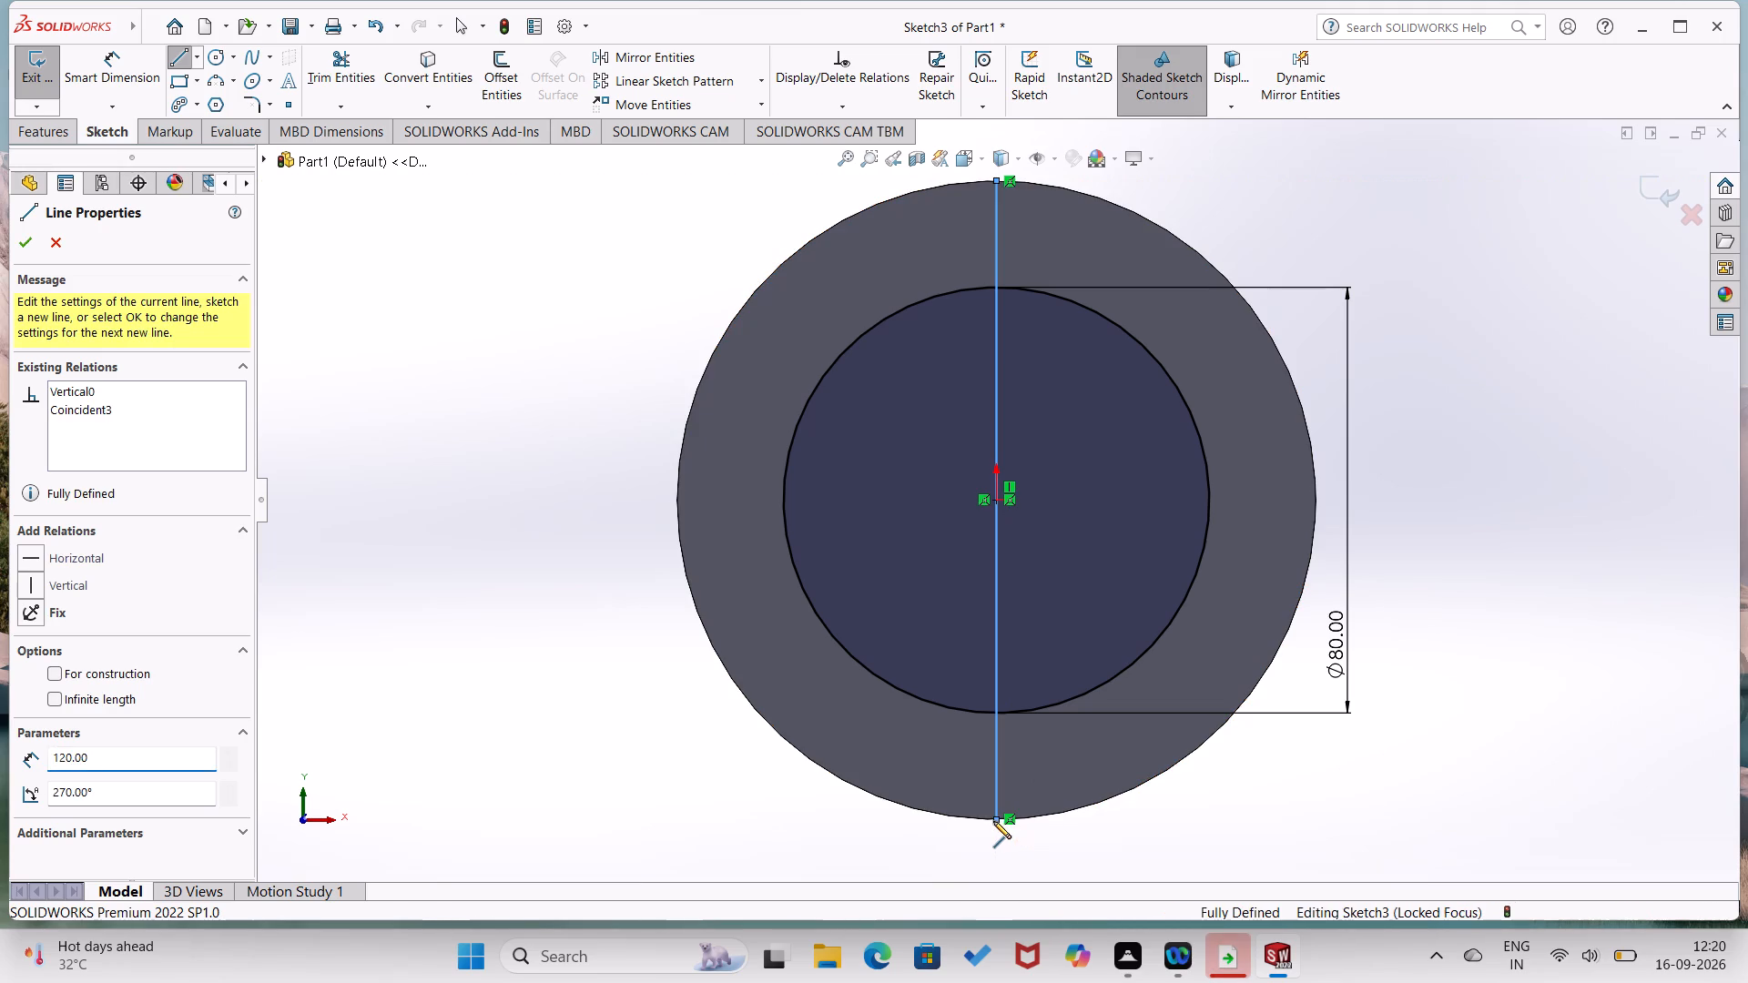
left_click(1042, 724)
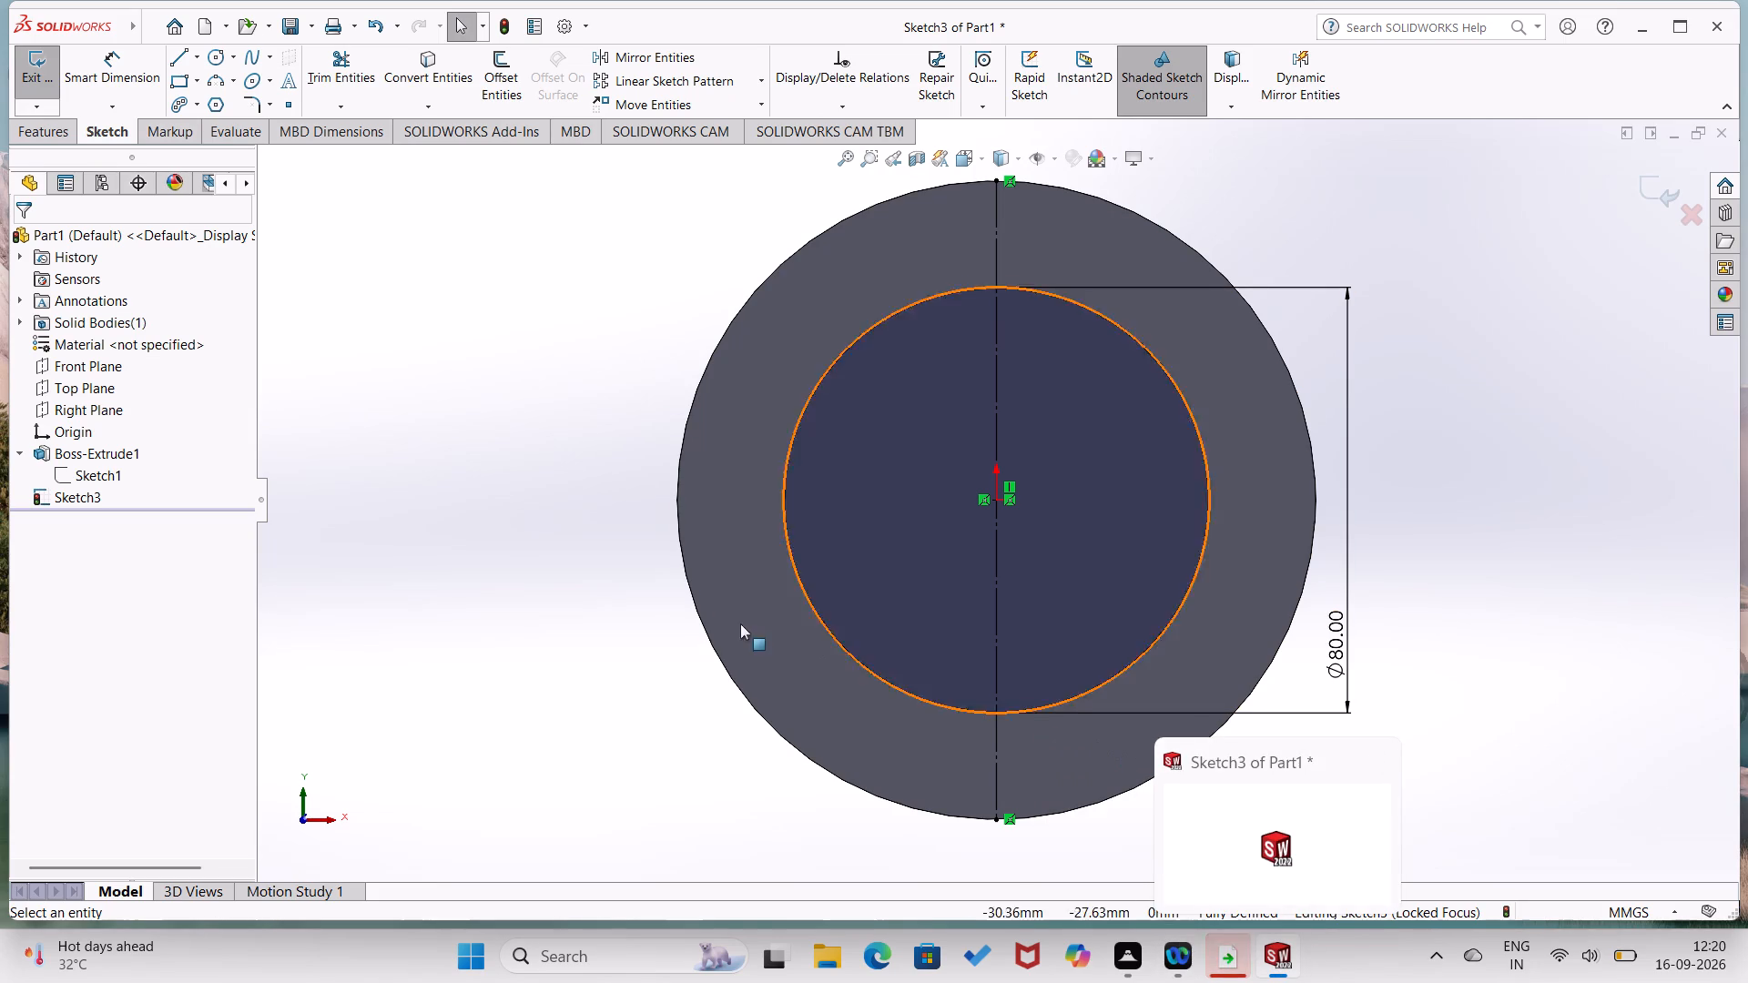
Draw a horizontal line through the origin across the disc, 120 mm long, and convert it to construction geometry.
right_click_drag(622, 571, 516, 638)
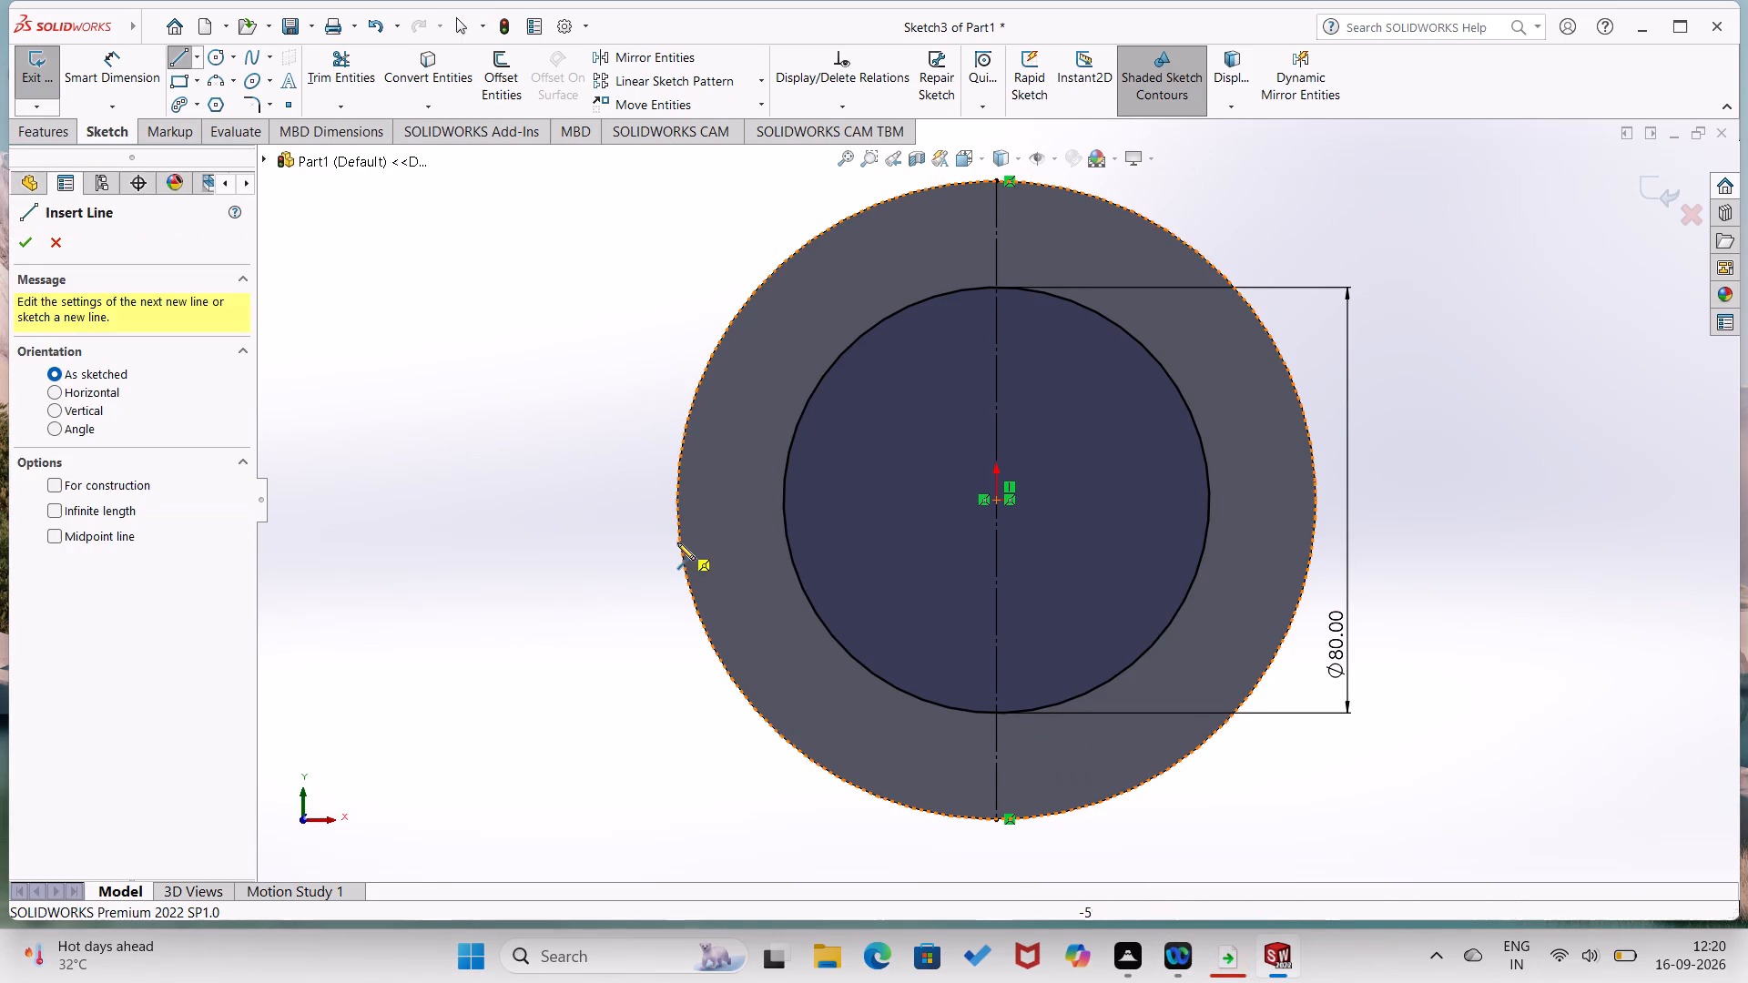
left_click(674, 500)
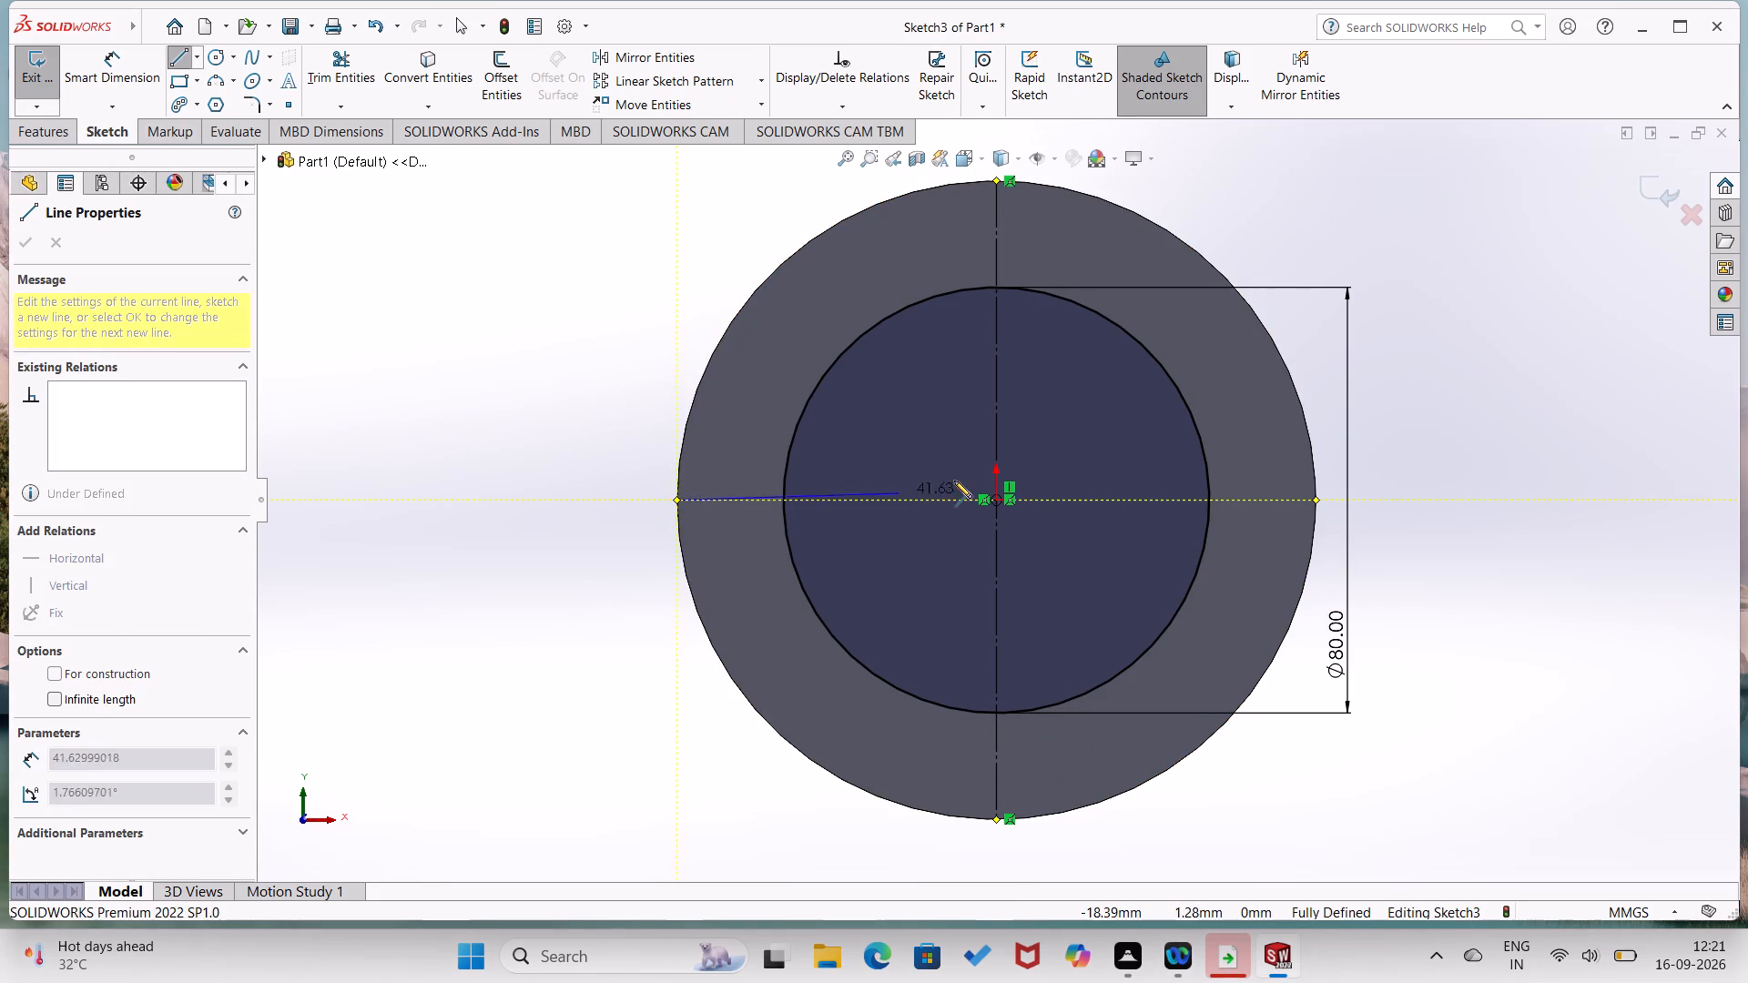
left_click(1313, 500)
right_click(1329, 529)
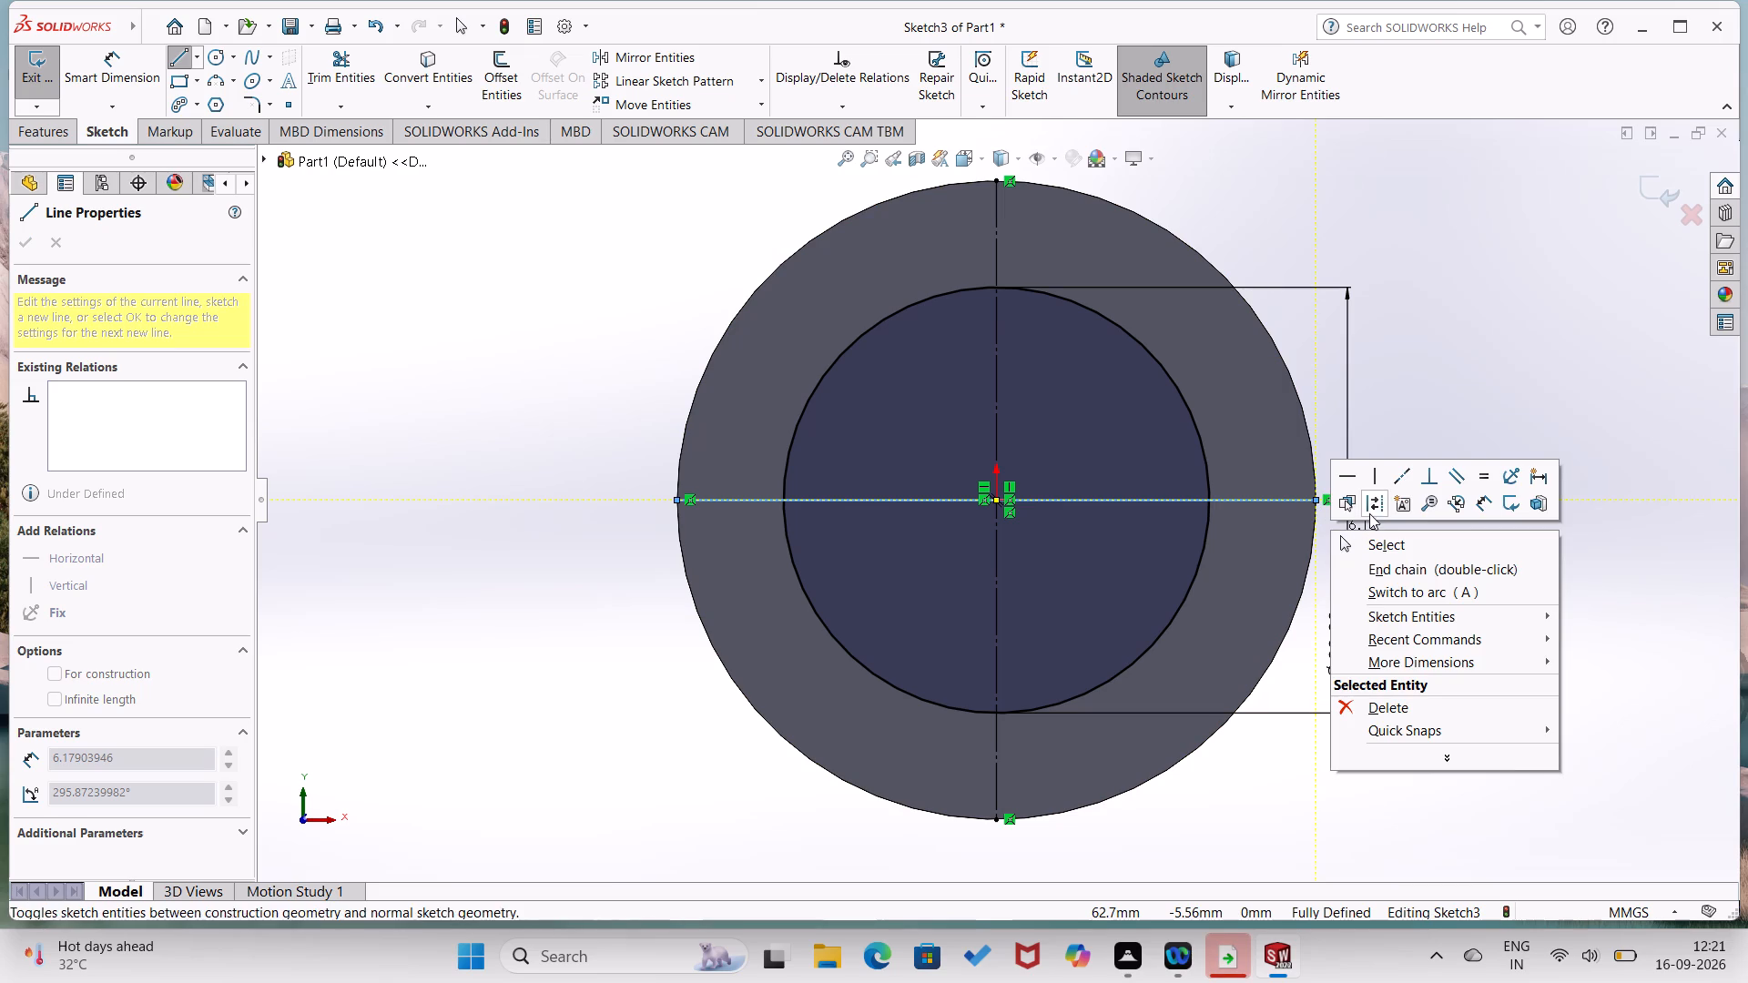
left_click(1373, 505)
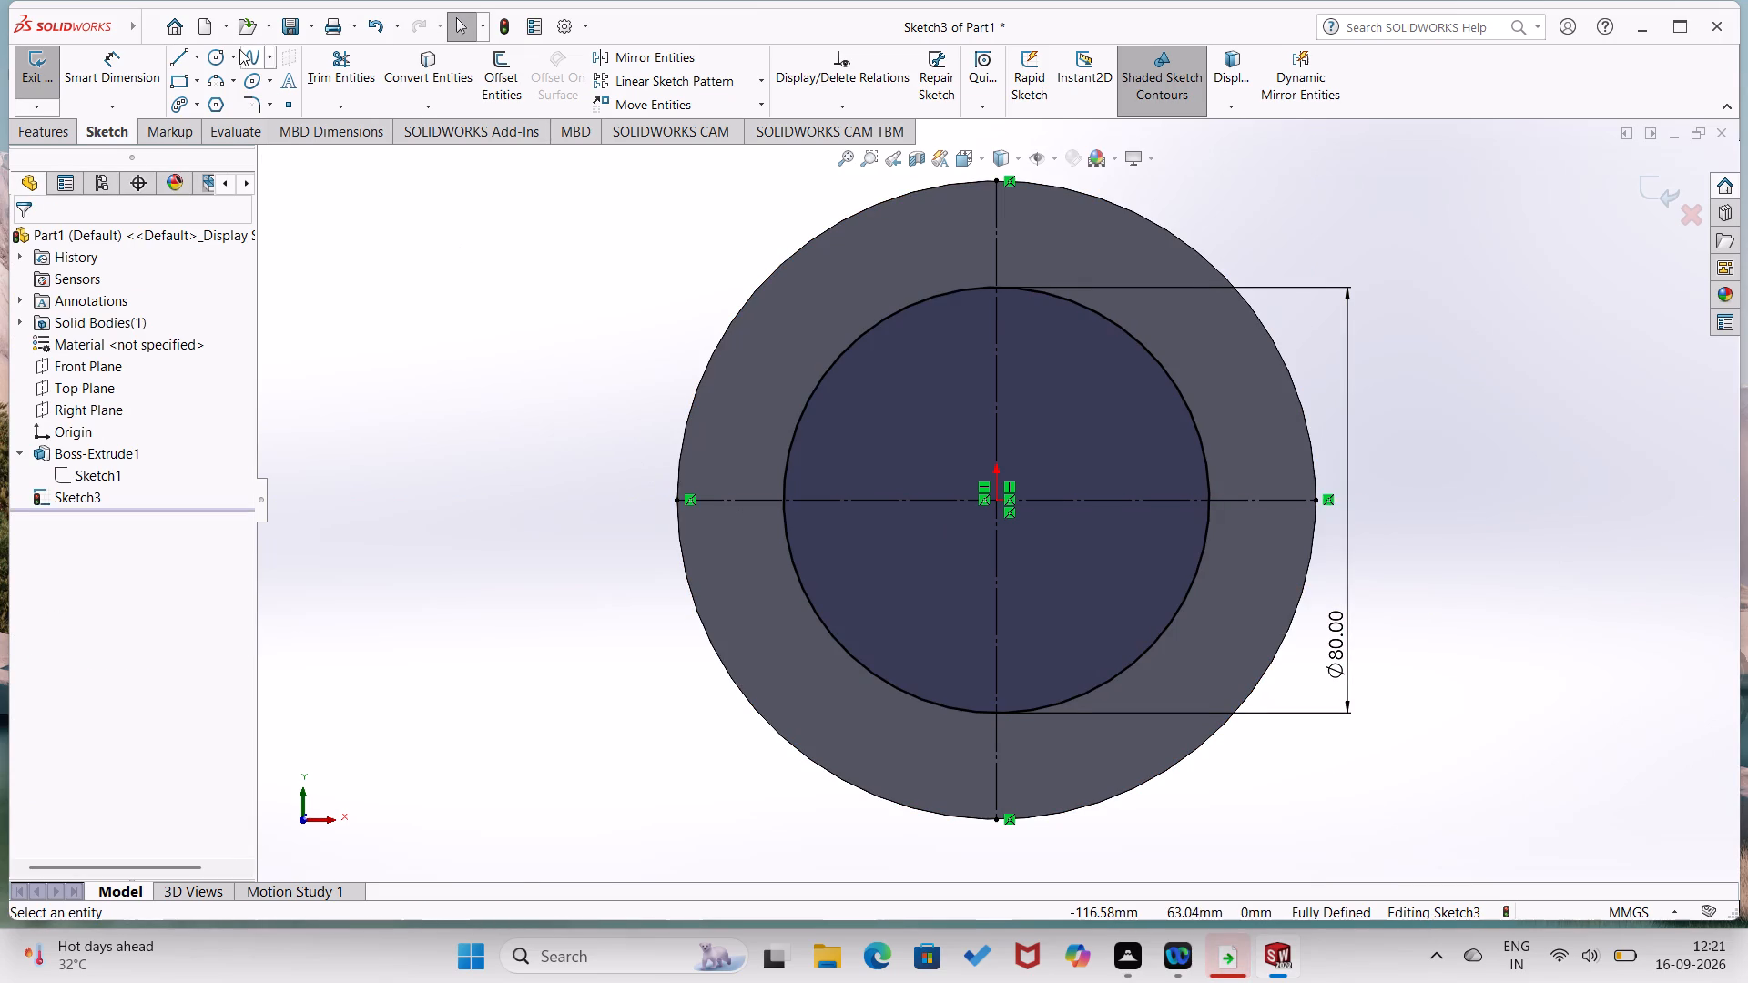
Sketch four small circles centred where the 80 mm circle crosses the construction lines, radii about 7.2, 7.2, 4.5 and 8.1 mm clockwise from top.
left_click(210, 63)
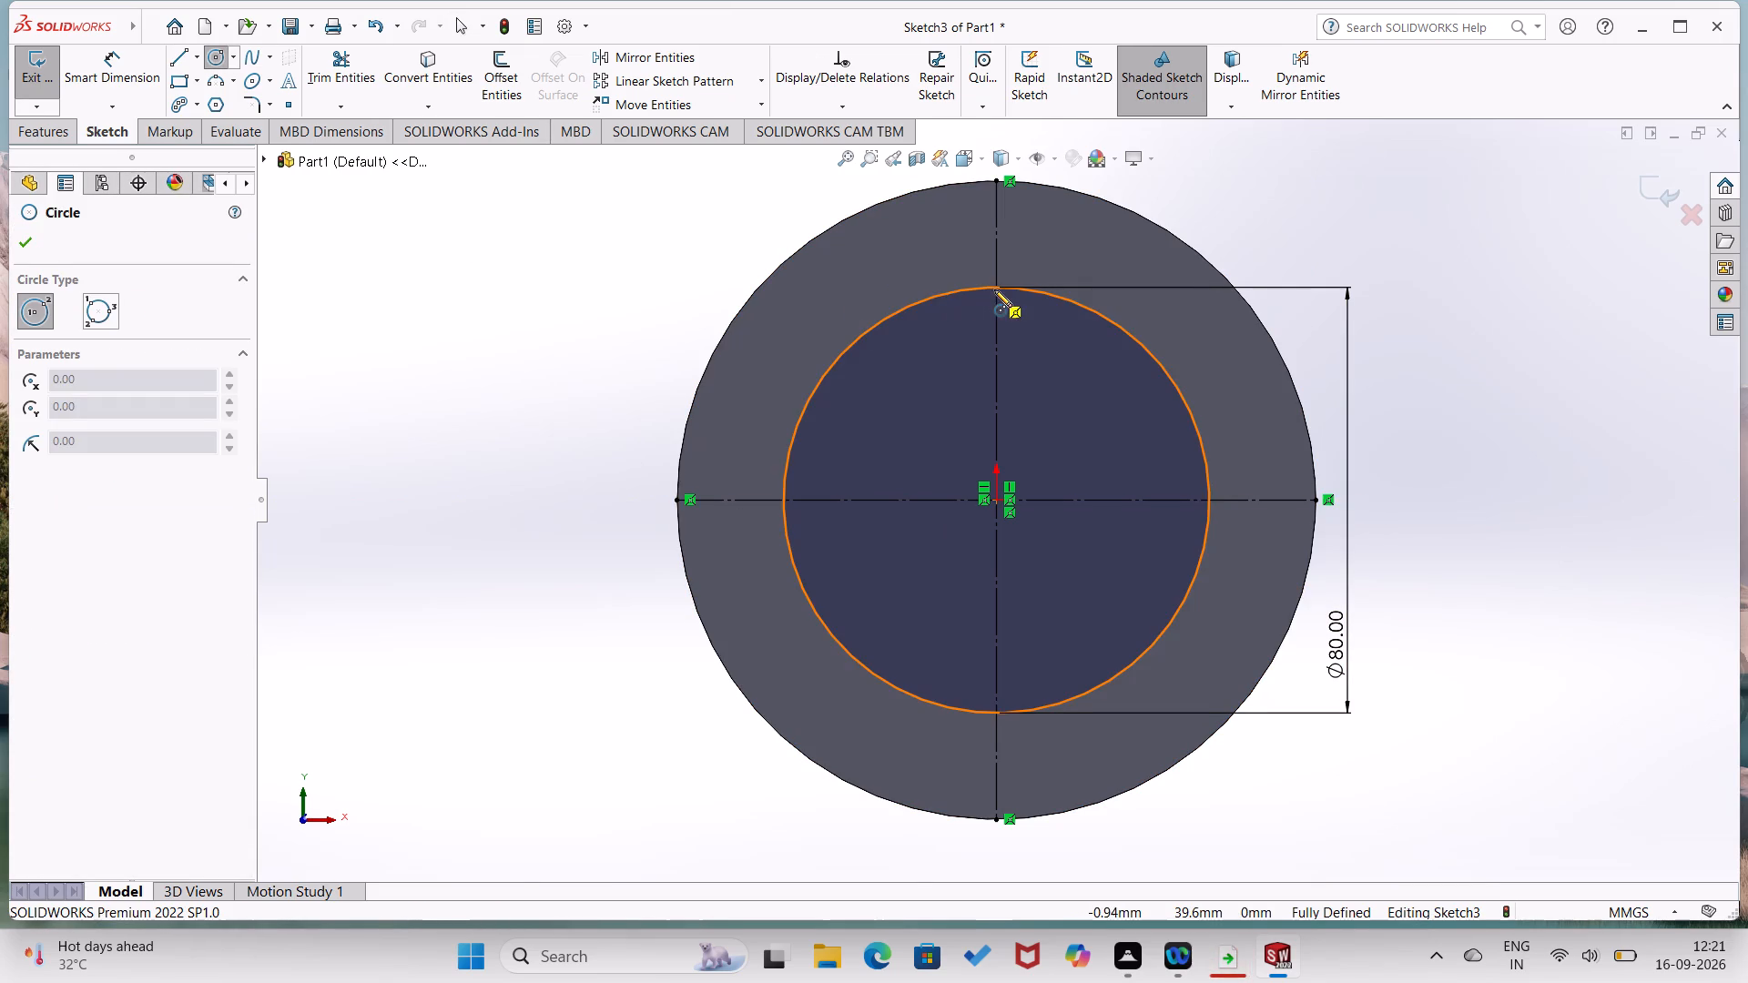
left_click(997, 289)
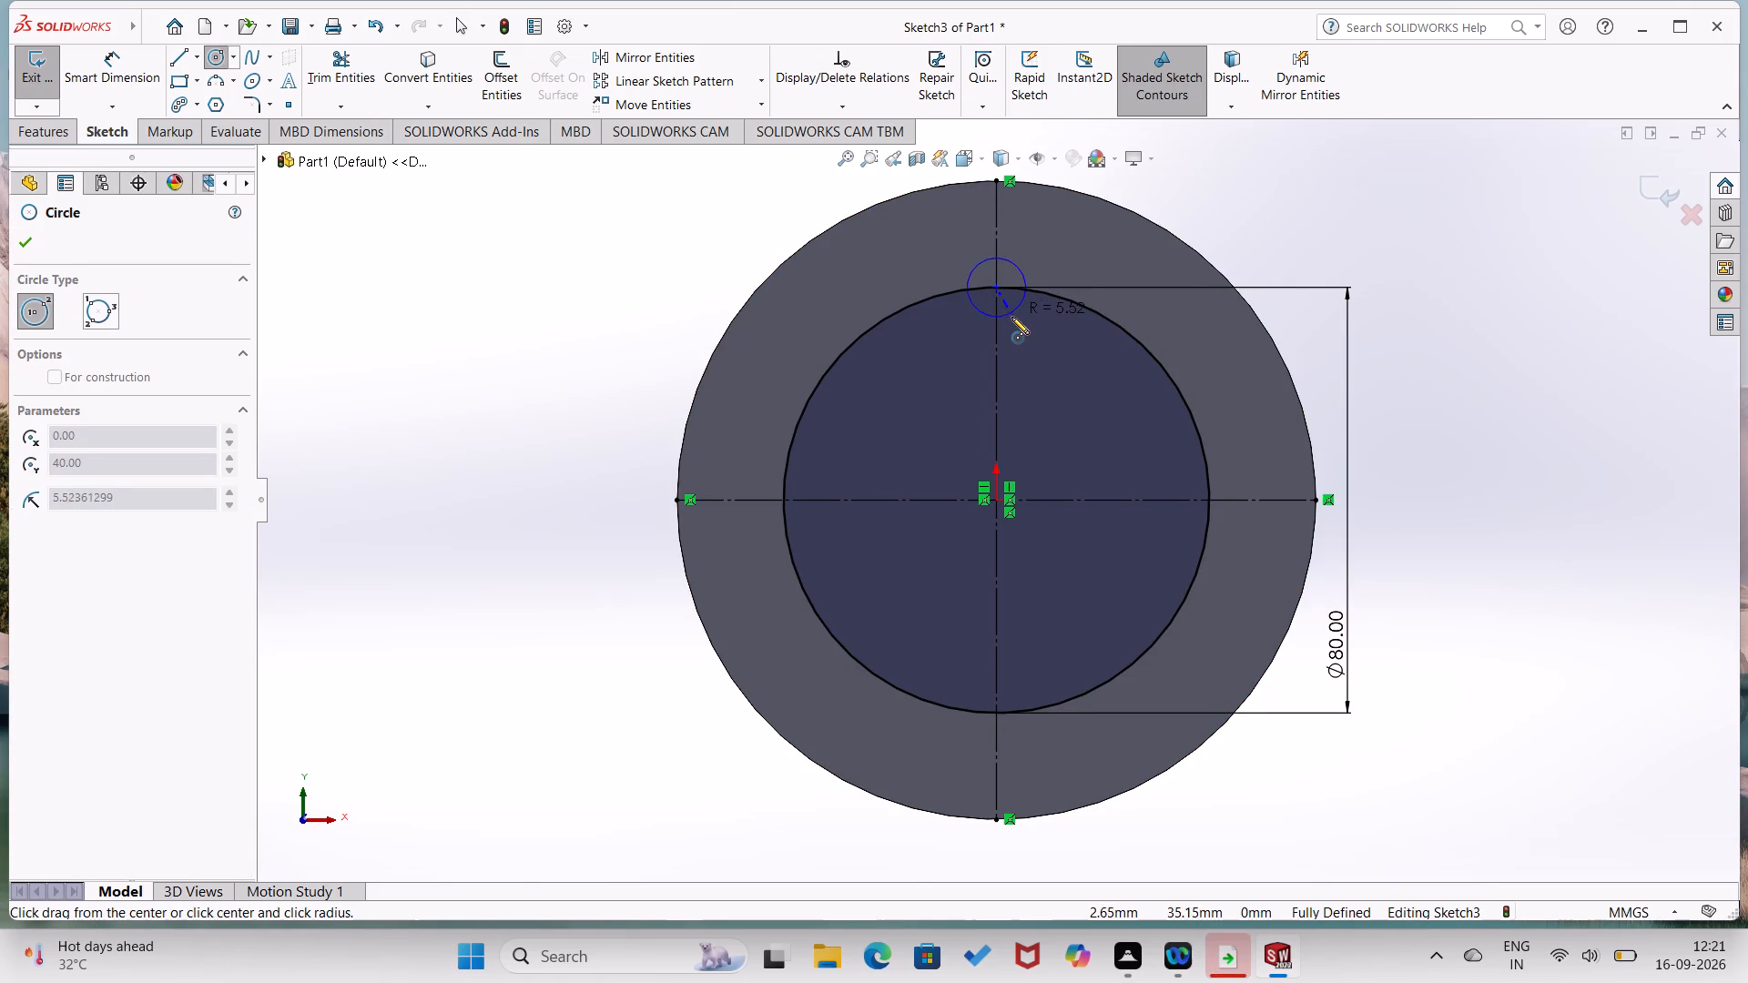
left_click(1012, 322)
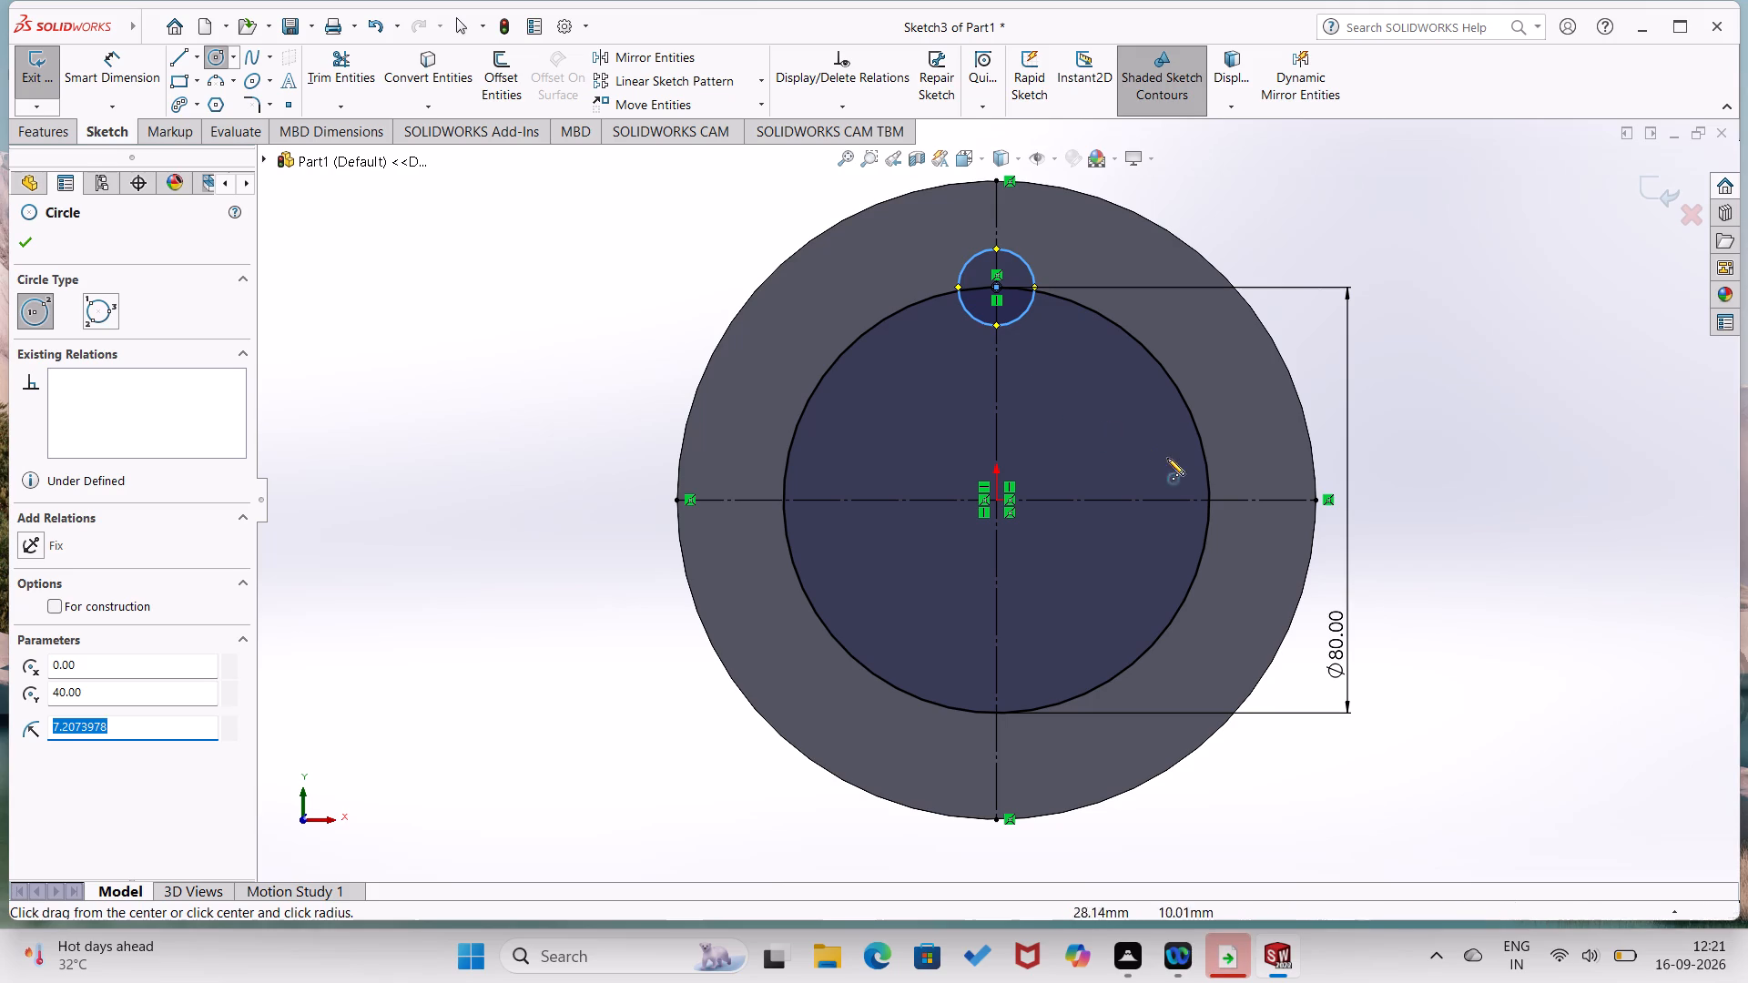
left_click(1209, 501)
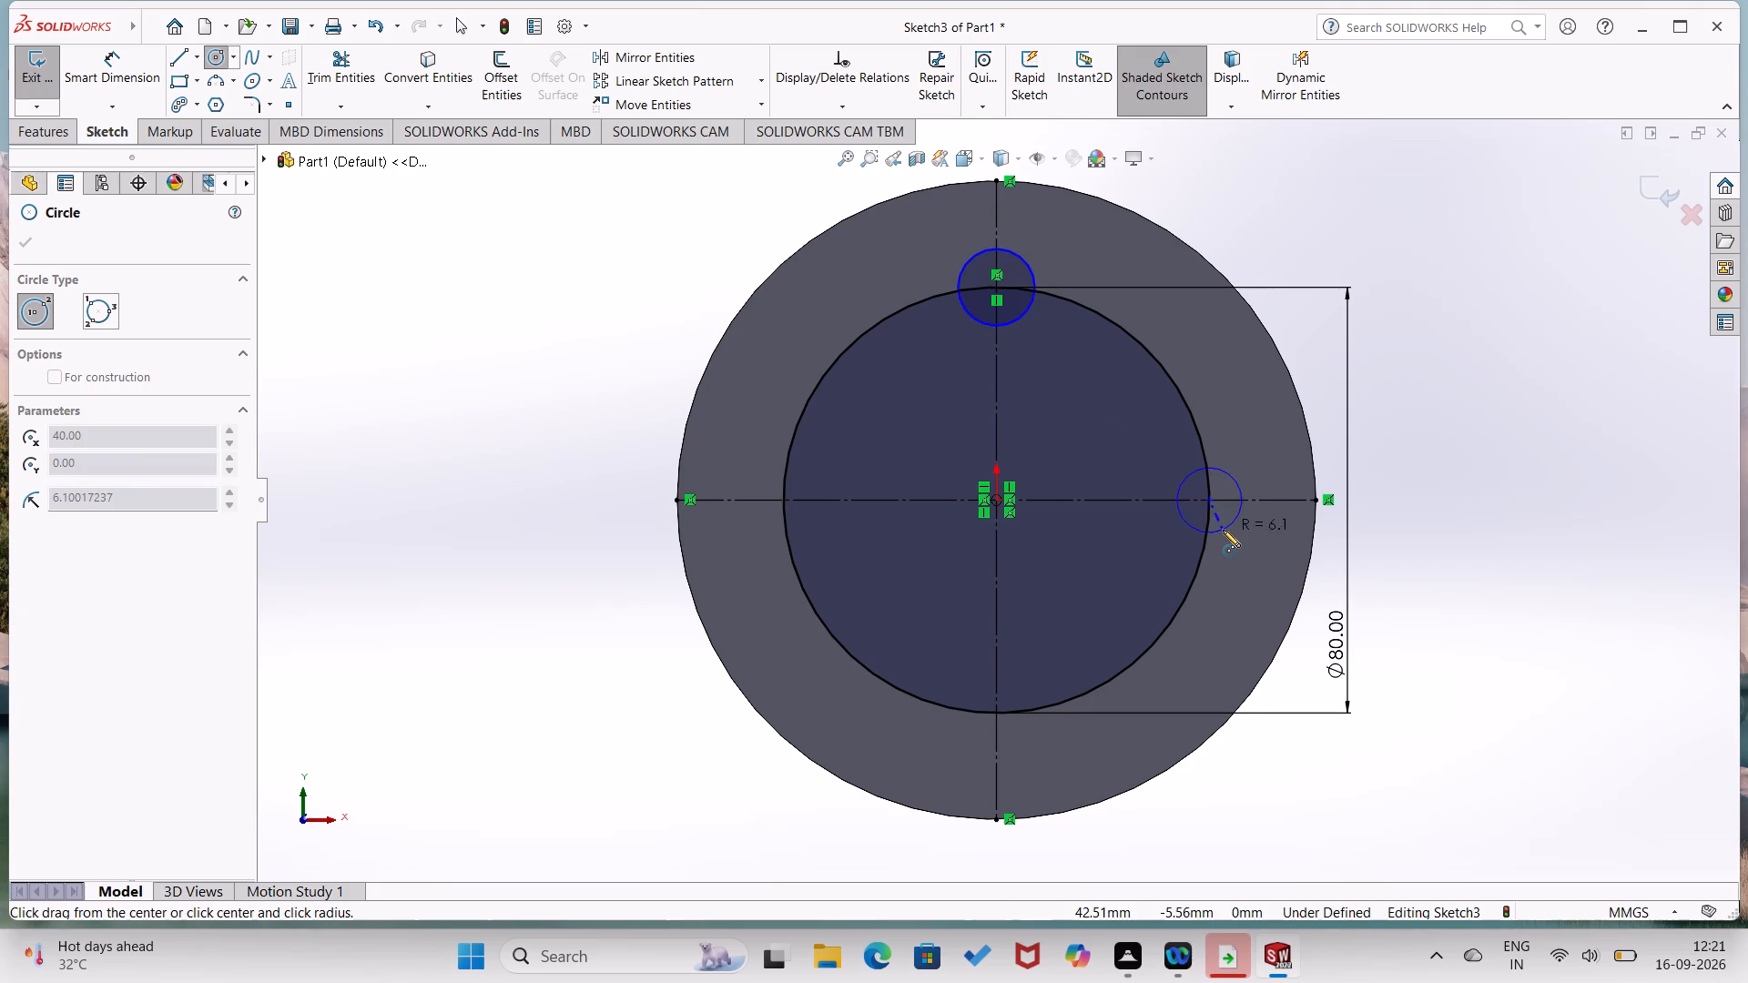
left_click(1227, 534)
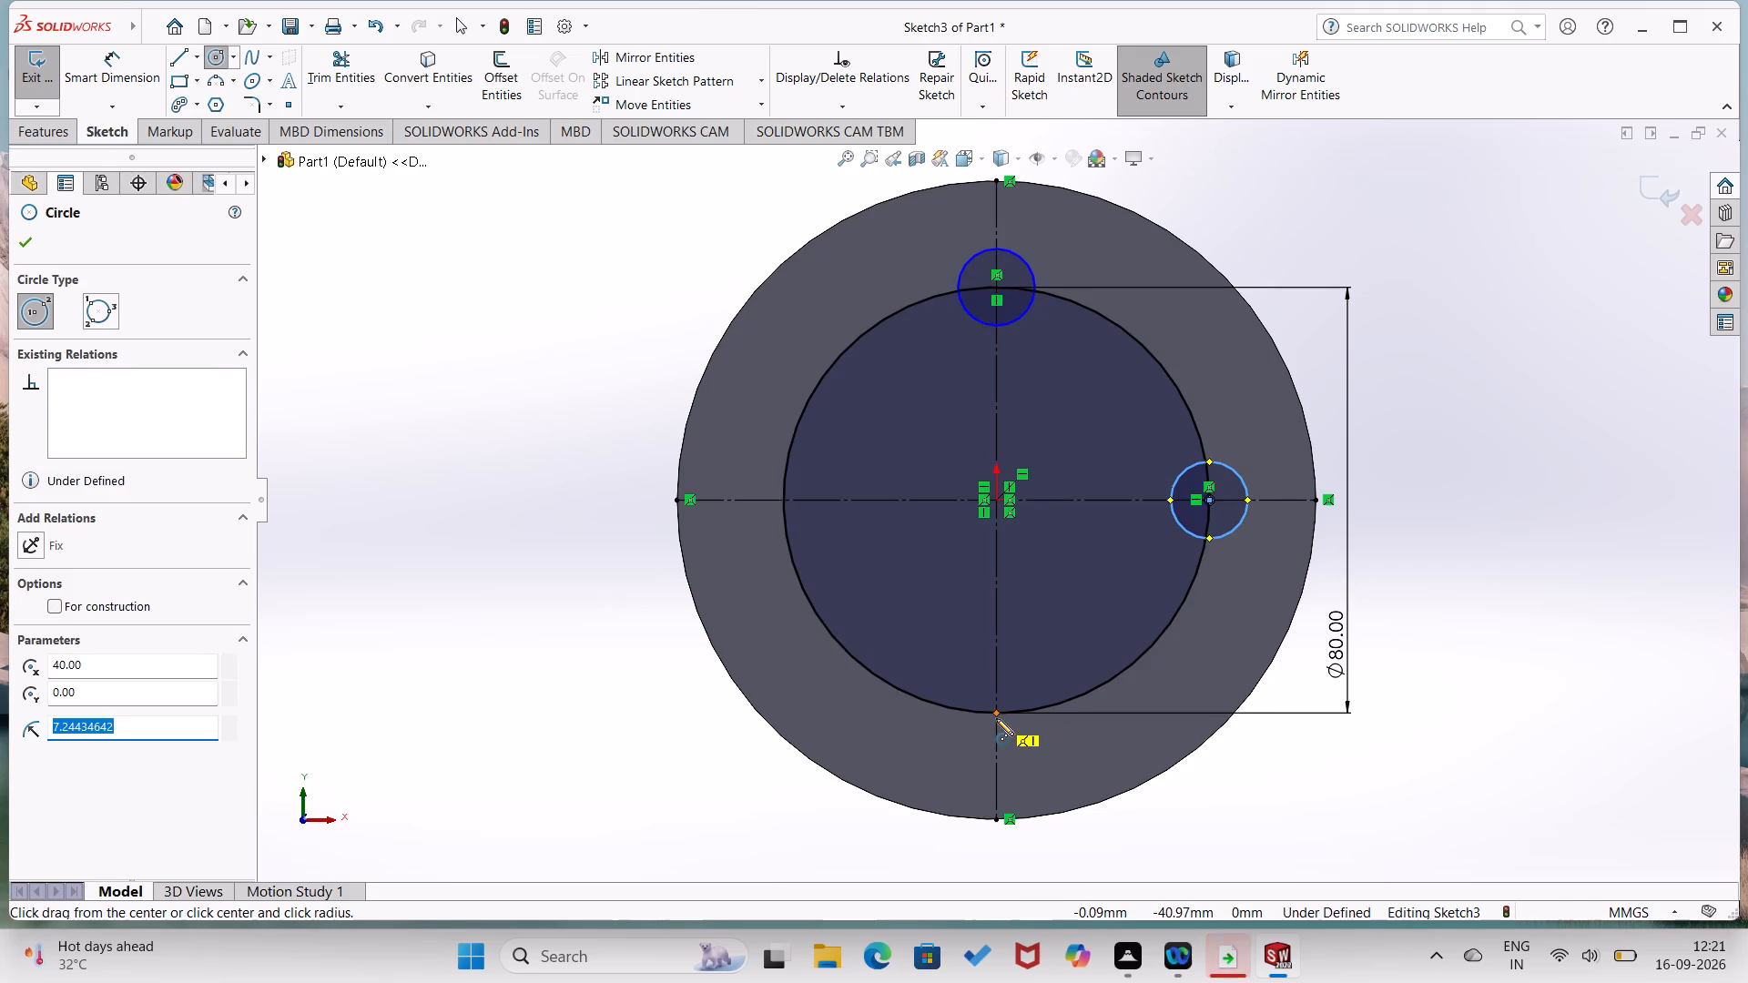
left_click(995, 716)
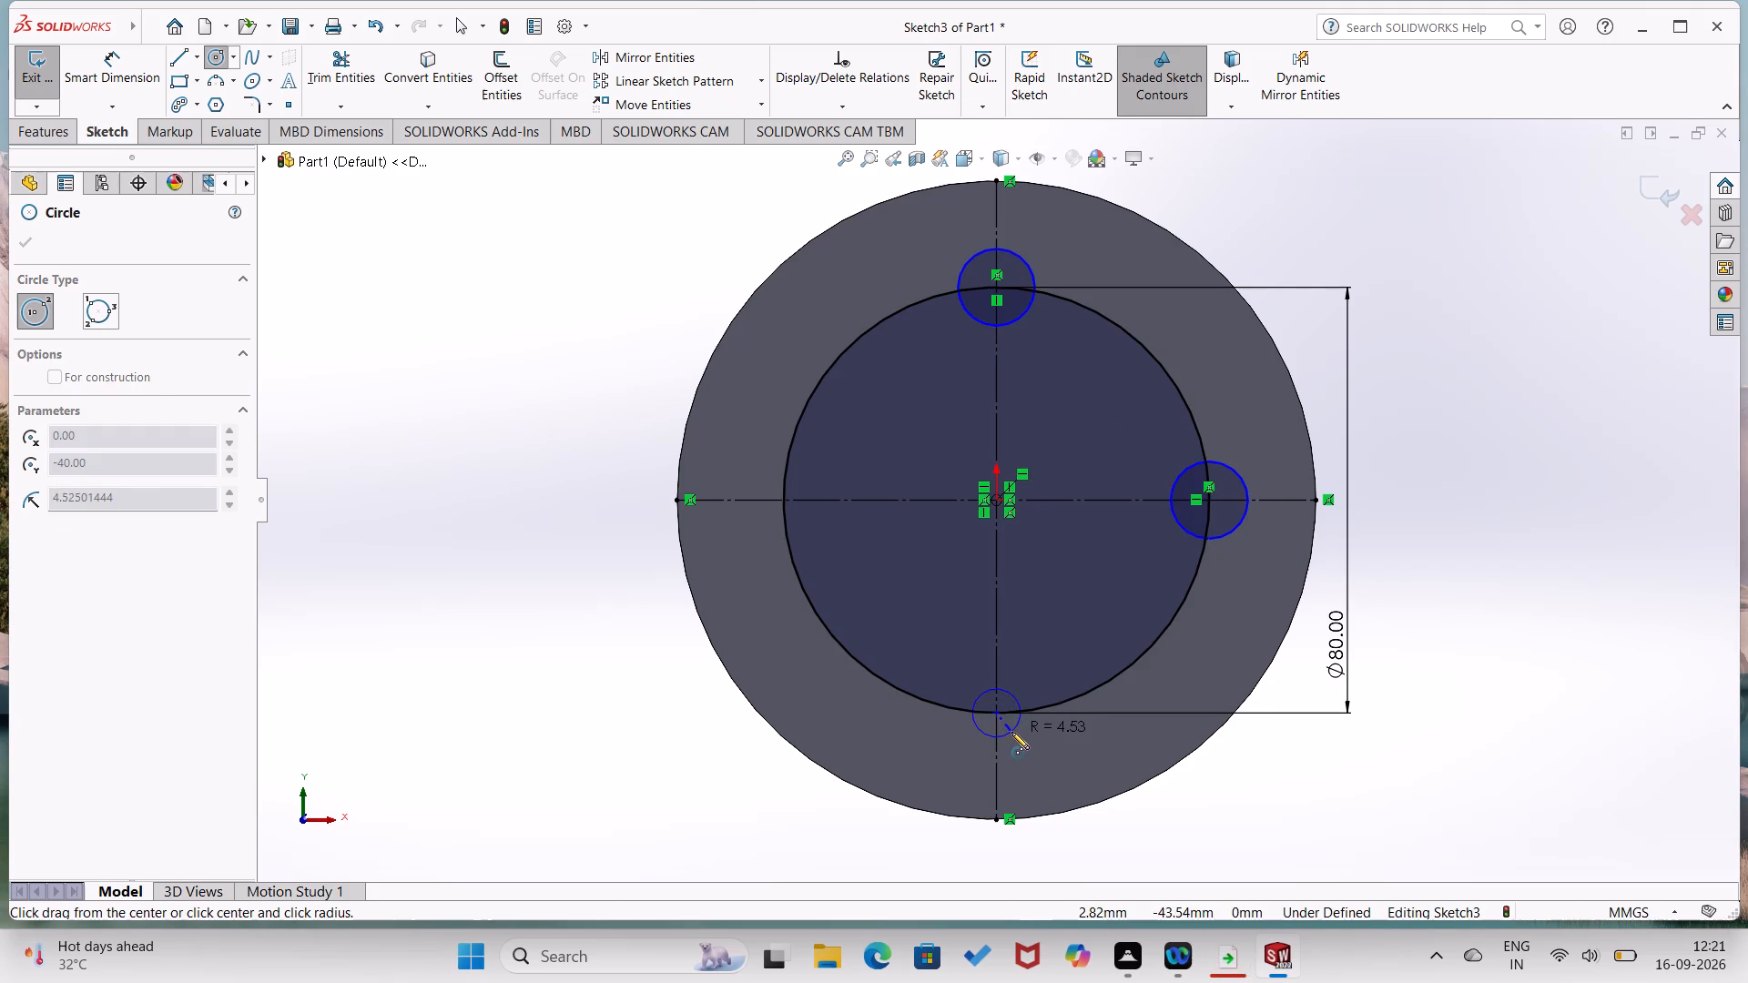
left_click(1011, 732)
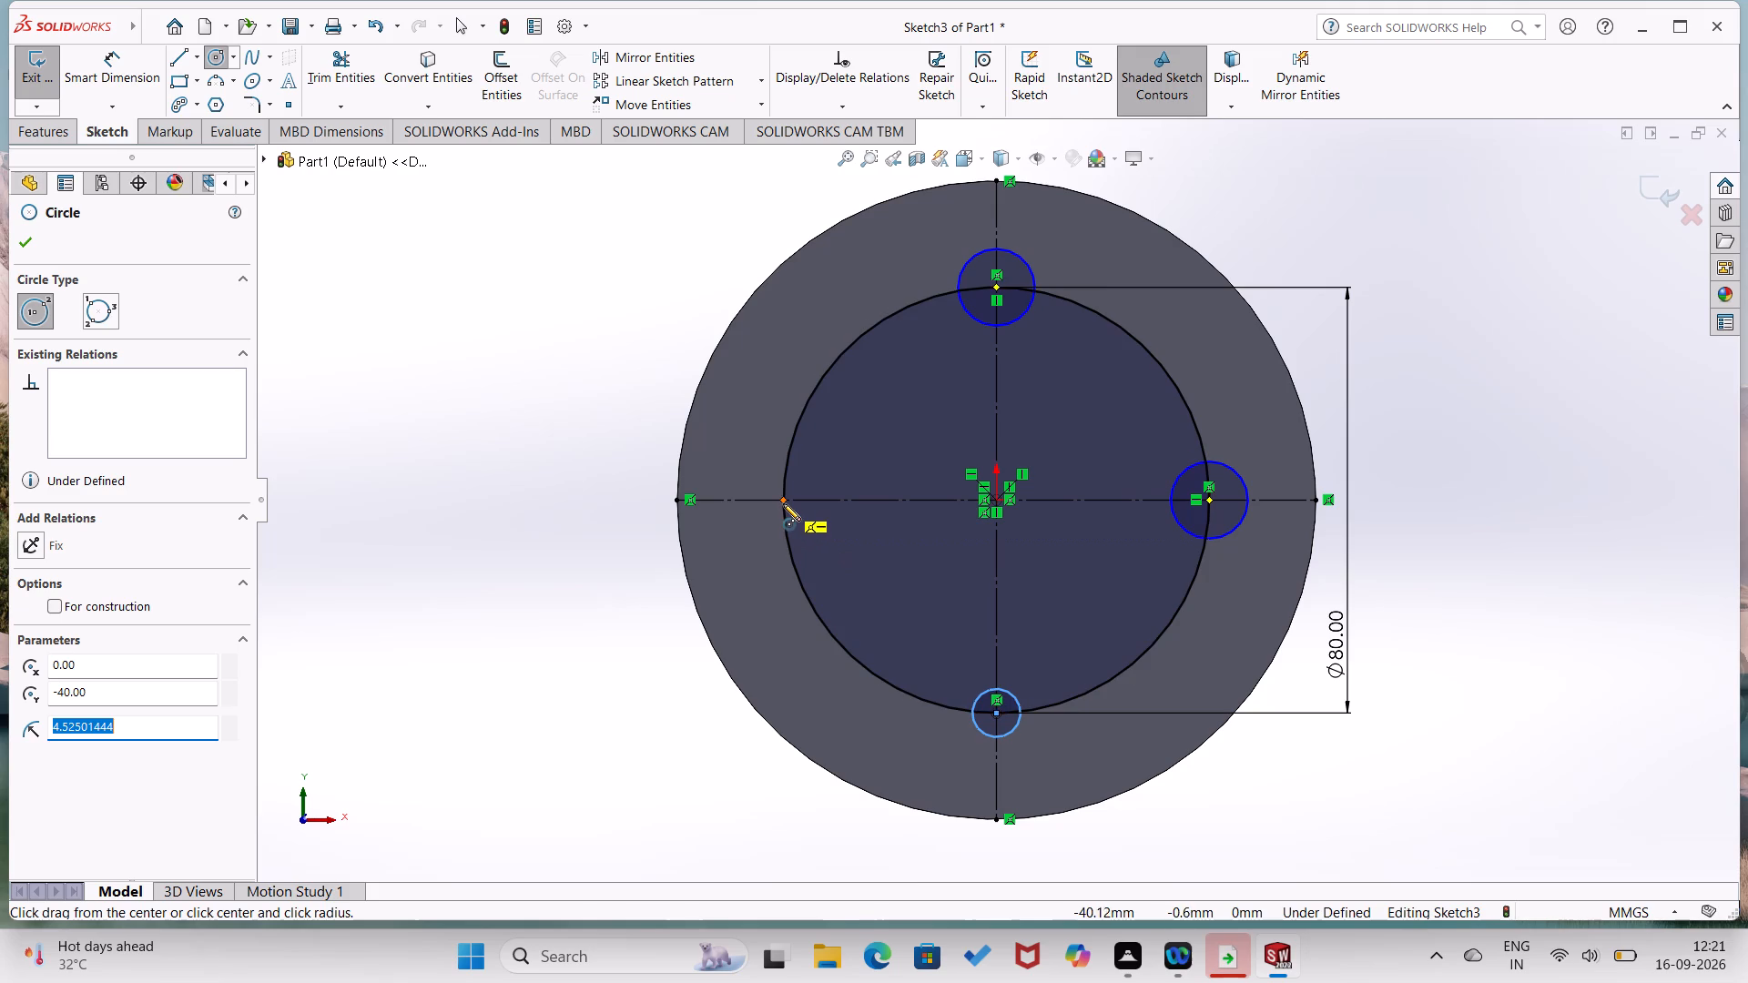
left_click(781, 502)
left_click(805, 538)
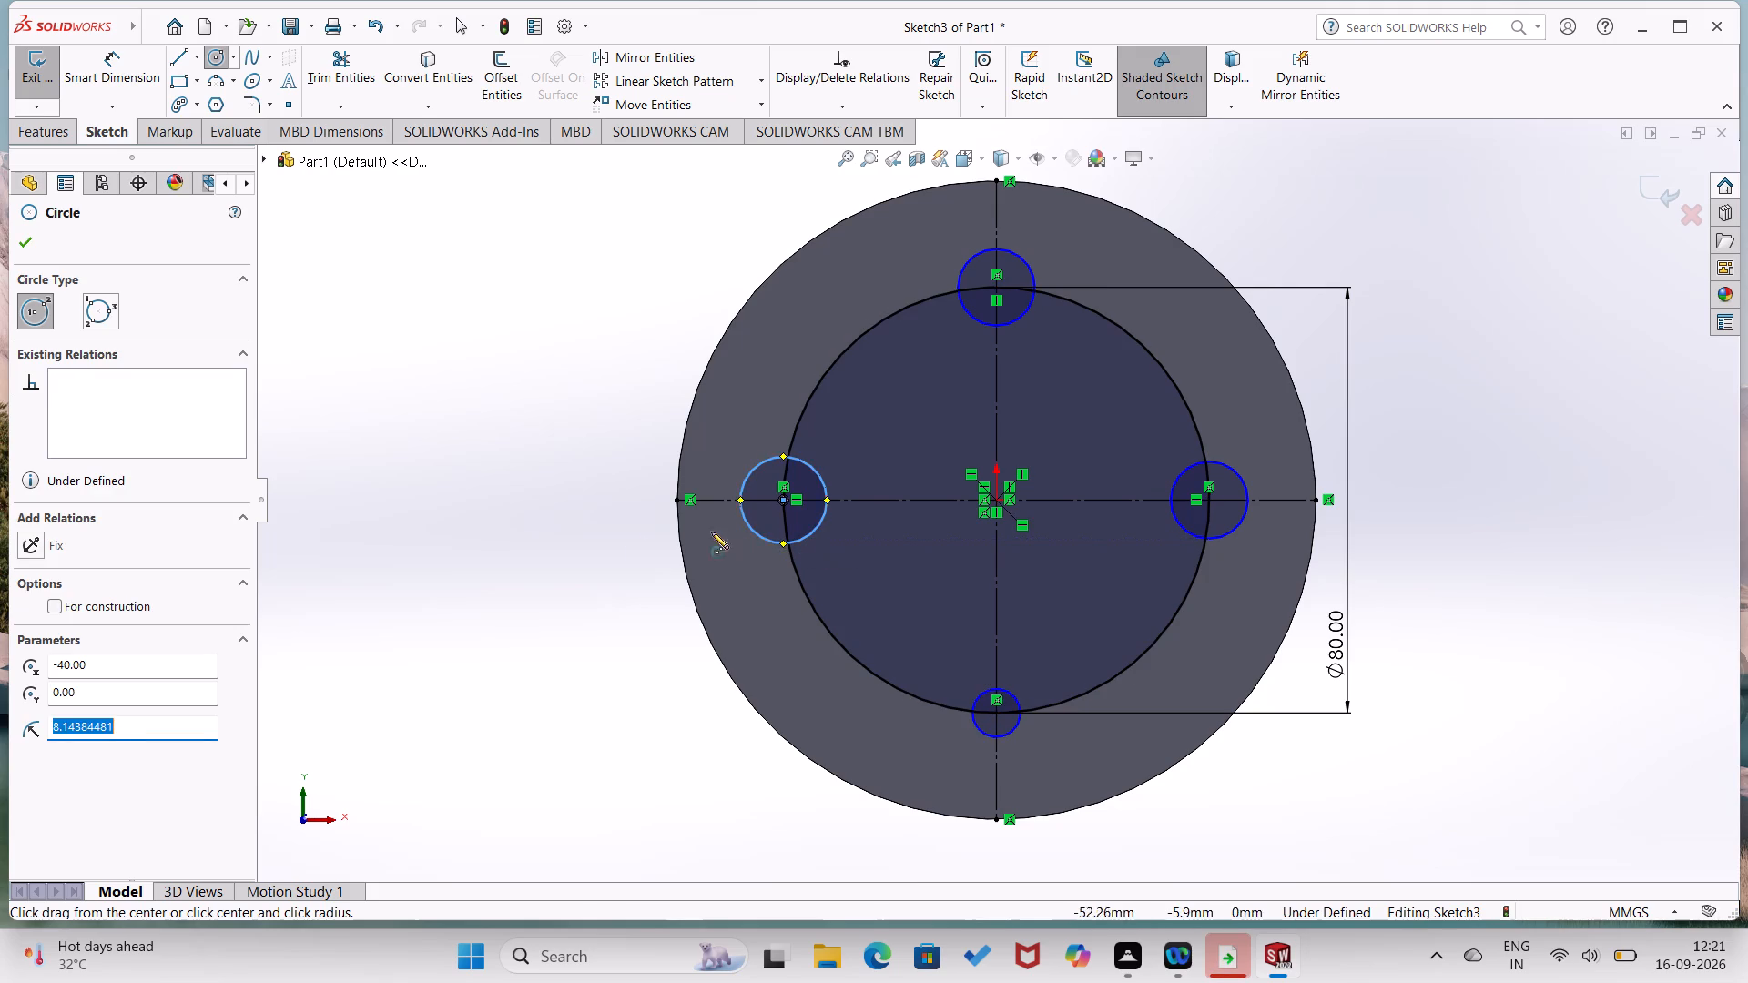
Dimension the small circle at the left end of the 80 mm circle's horizontal diameter to a 121 mm diameter.
right_click_drag(608, 528, 630, 351)
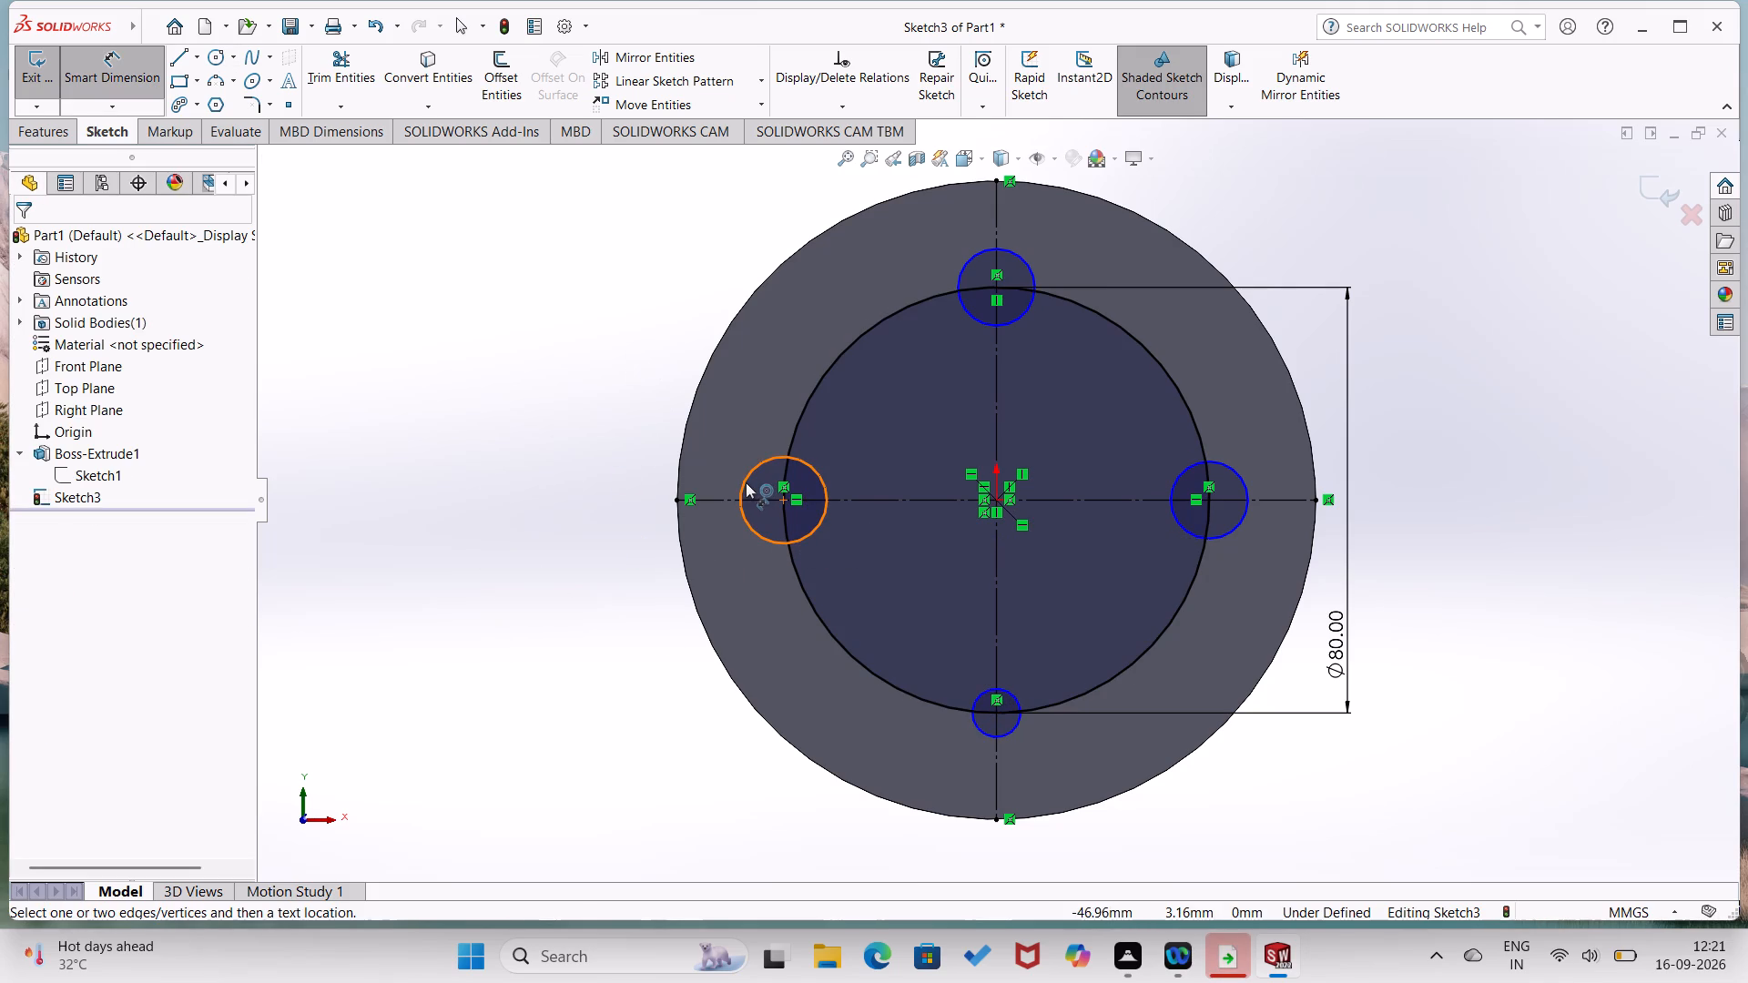
left_click(744, 481)
left_click(617, 509)
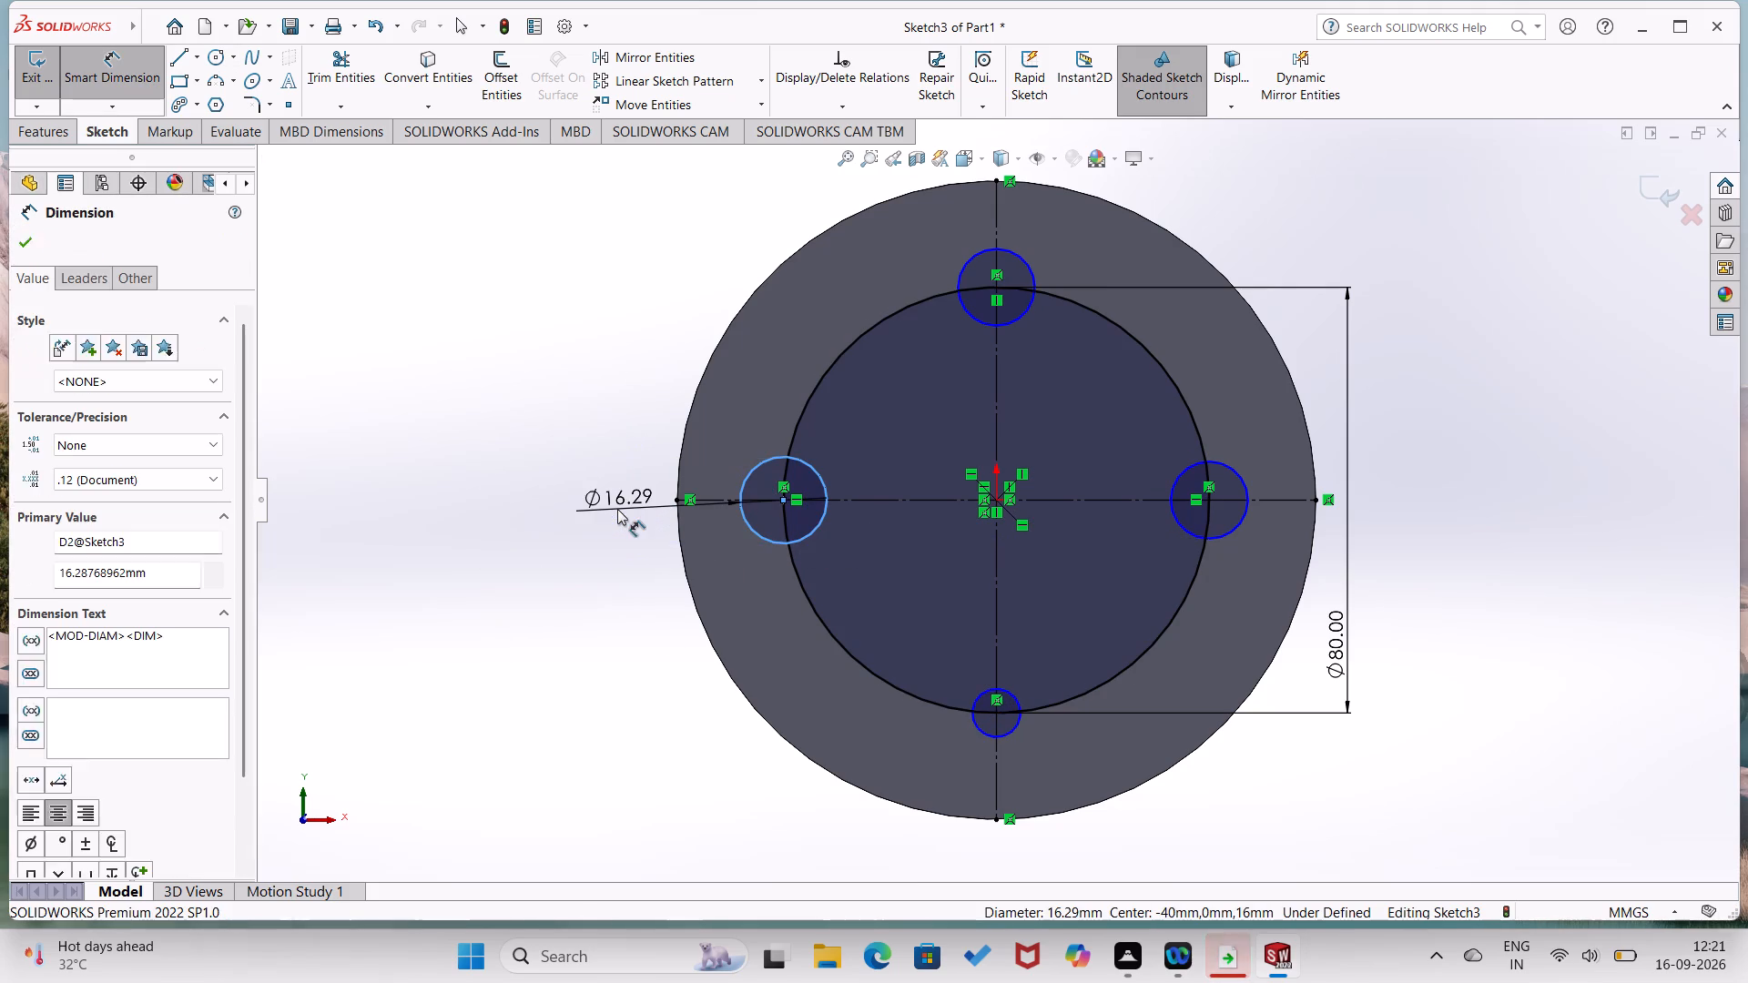
type("121")
key("Return")
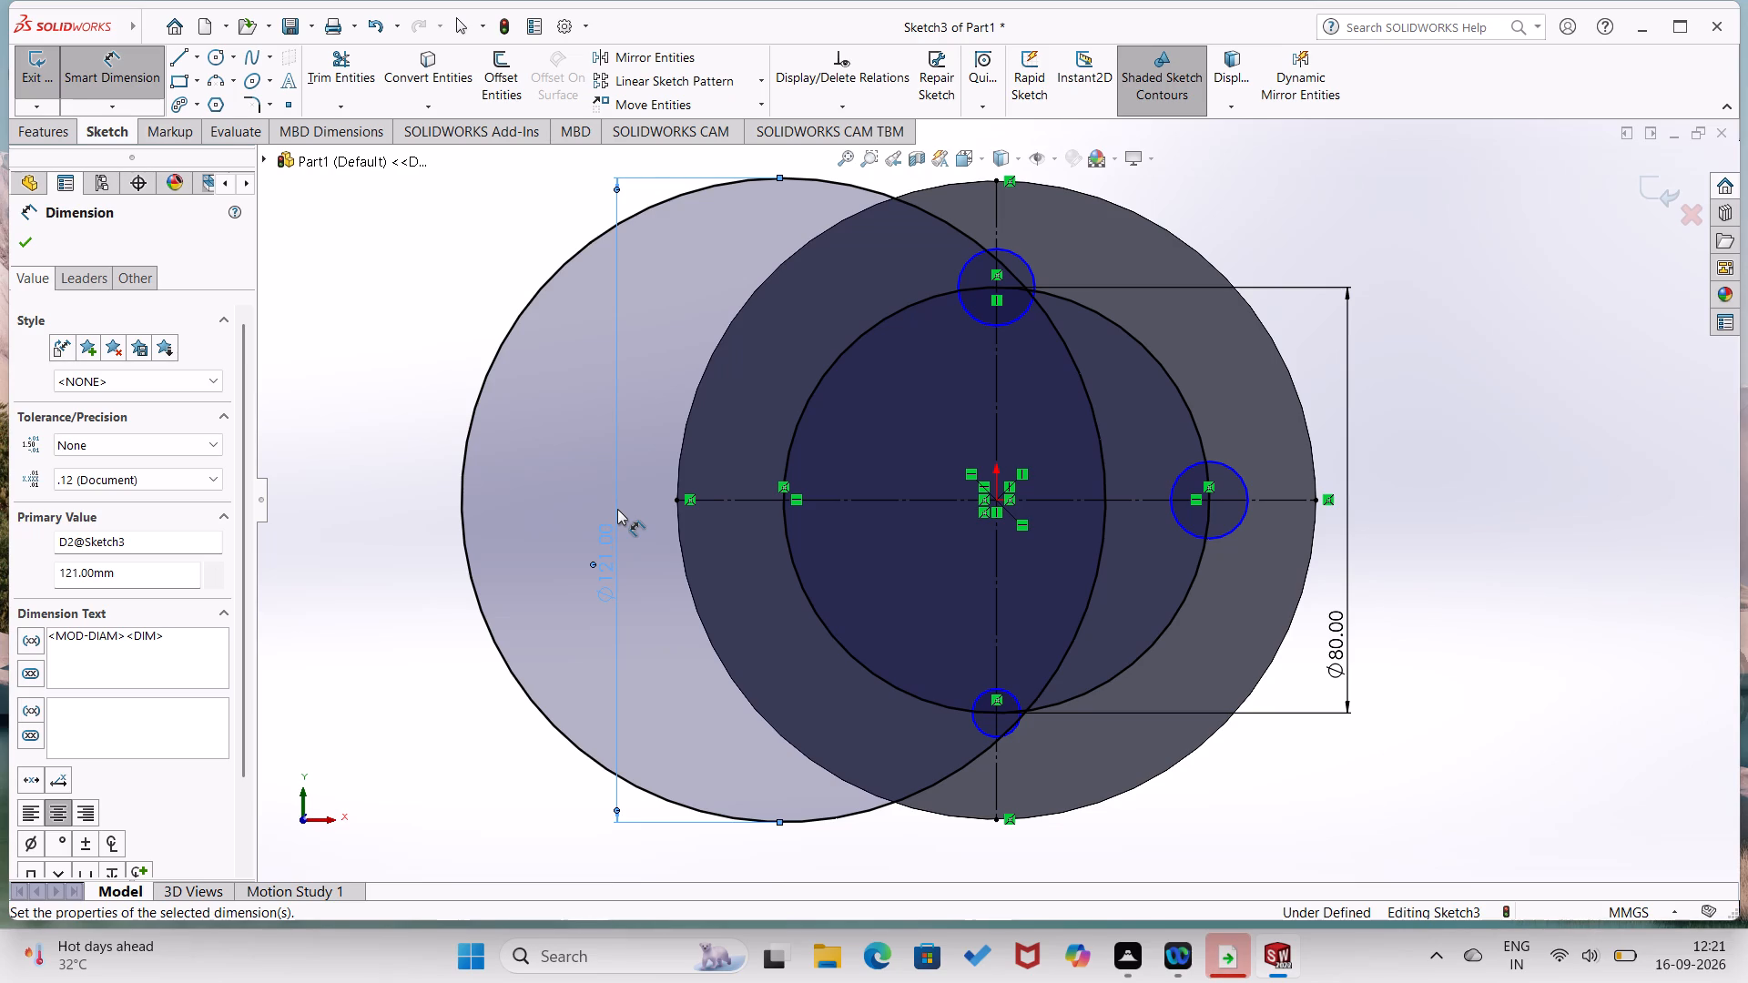
Set the diameter of the circle centred at the left end of the horizontal construction line to 12 mm.
triple_click(617, 509)
double_click(617, 509)
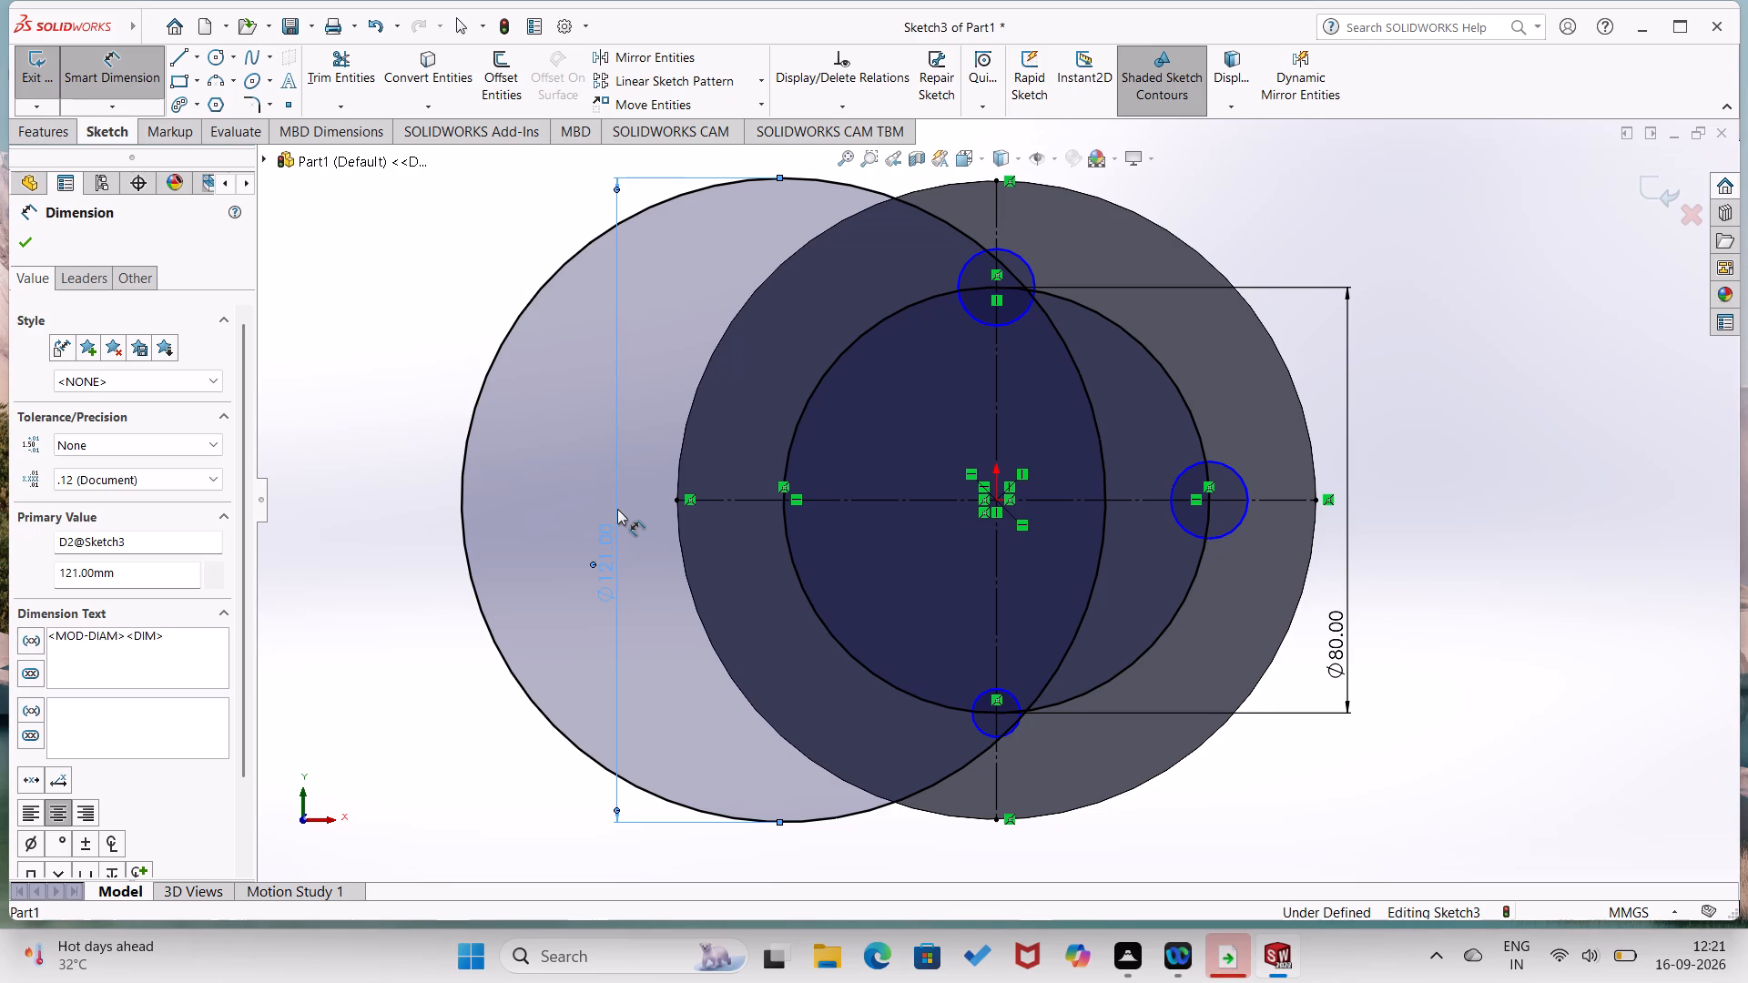
double_click(614, 201)
left_click(614, 201)
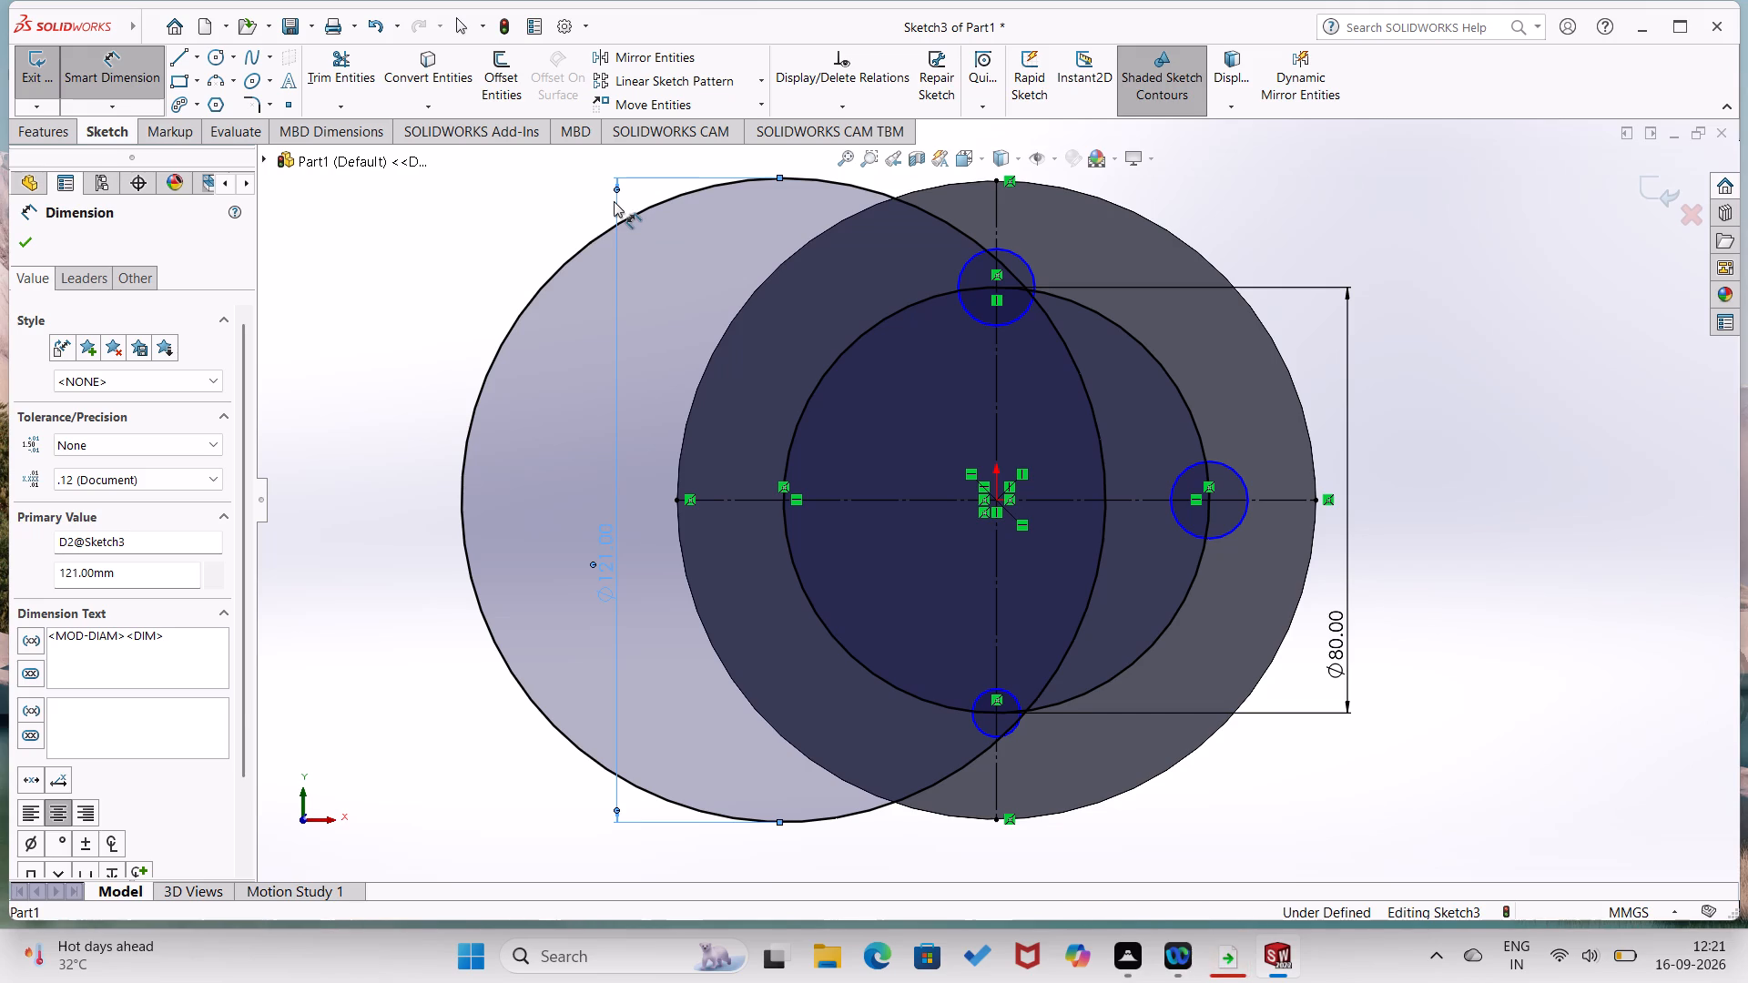
left_click(614, 201)
left_click(614, 201)
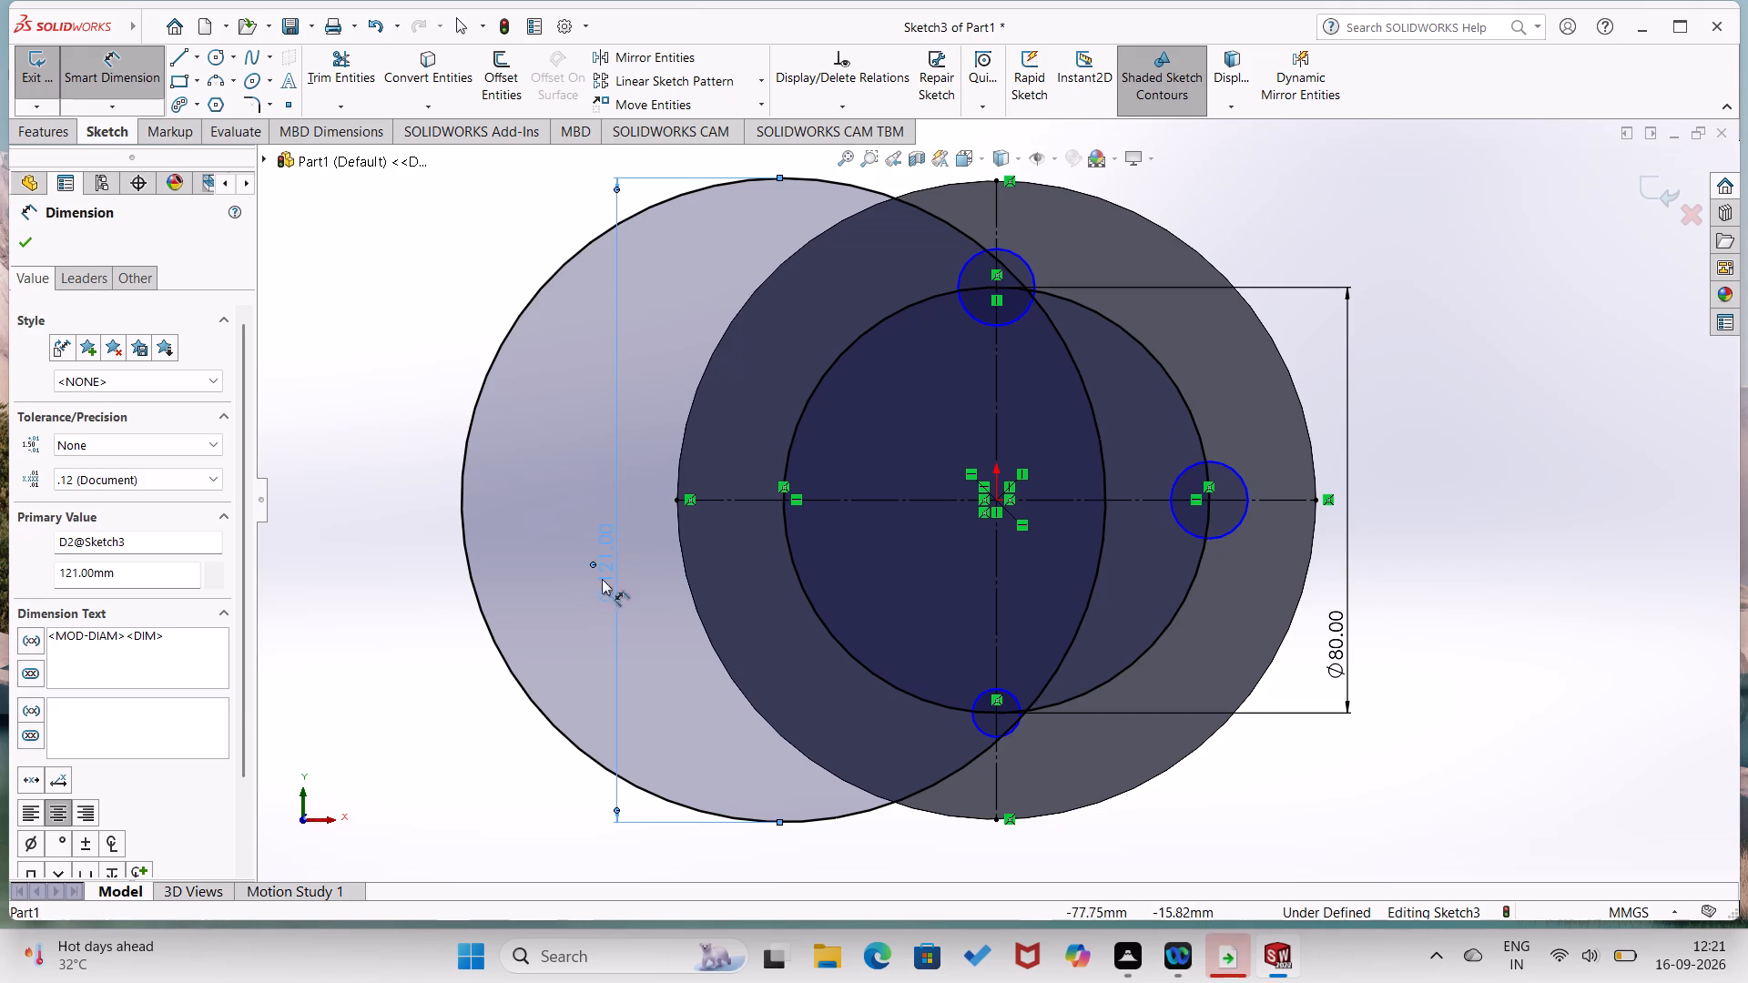
double_click(615, 564)
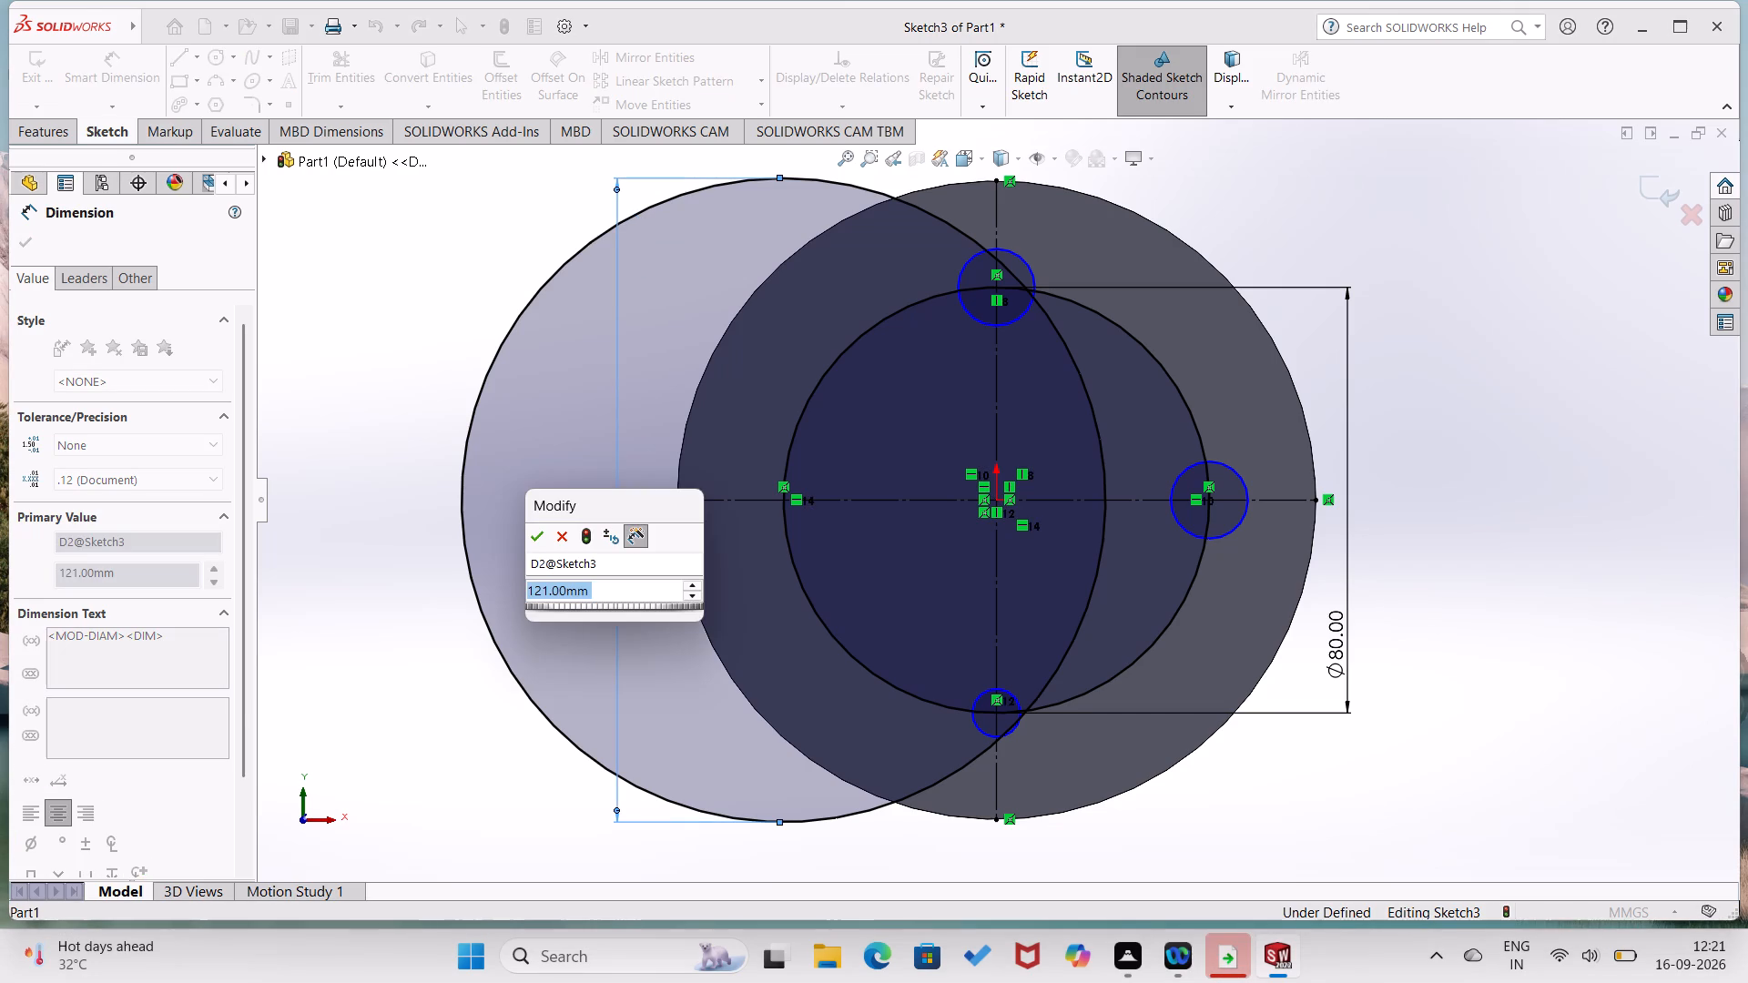
key("2")
key("BackSpace")
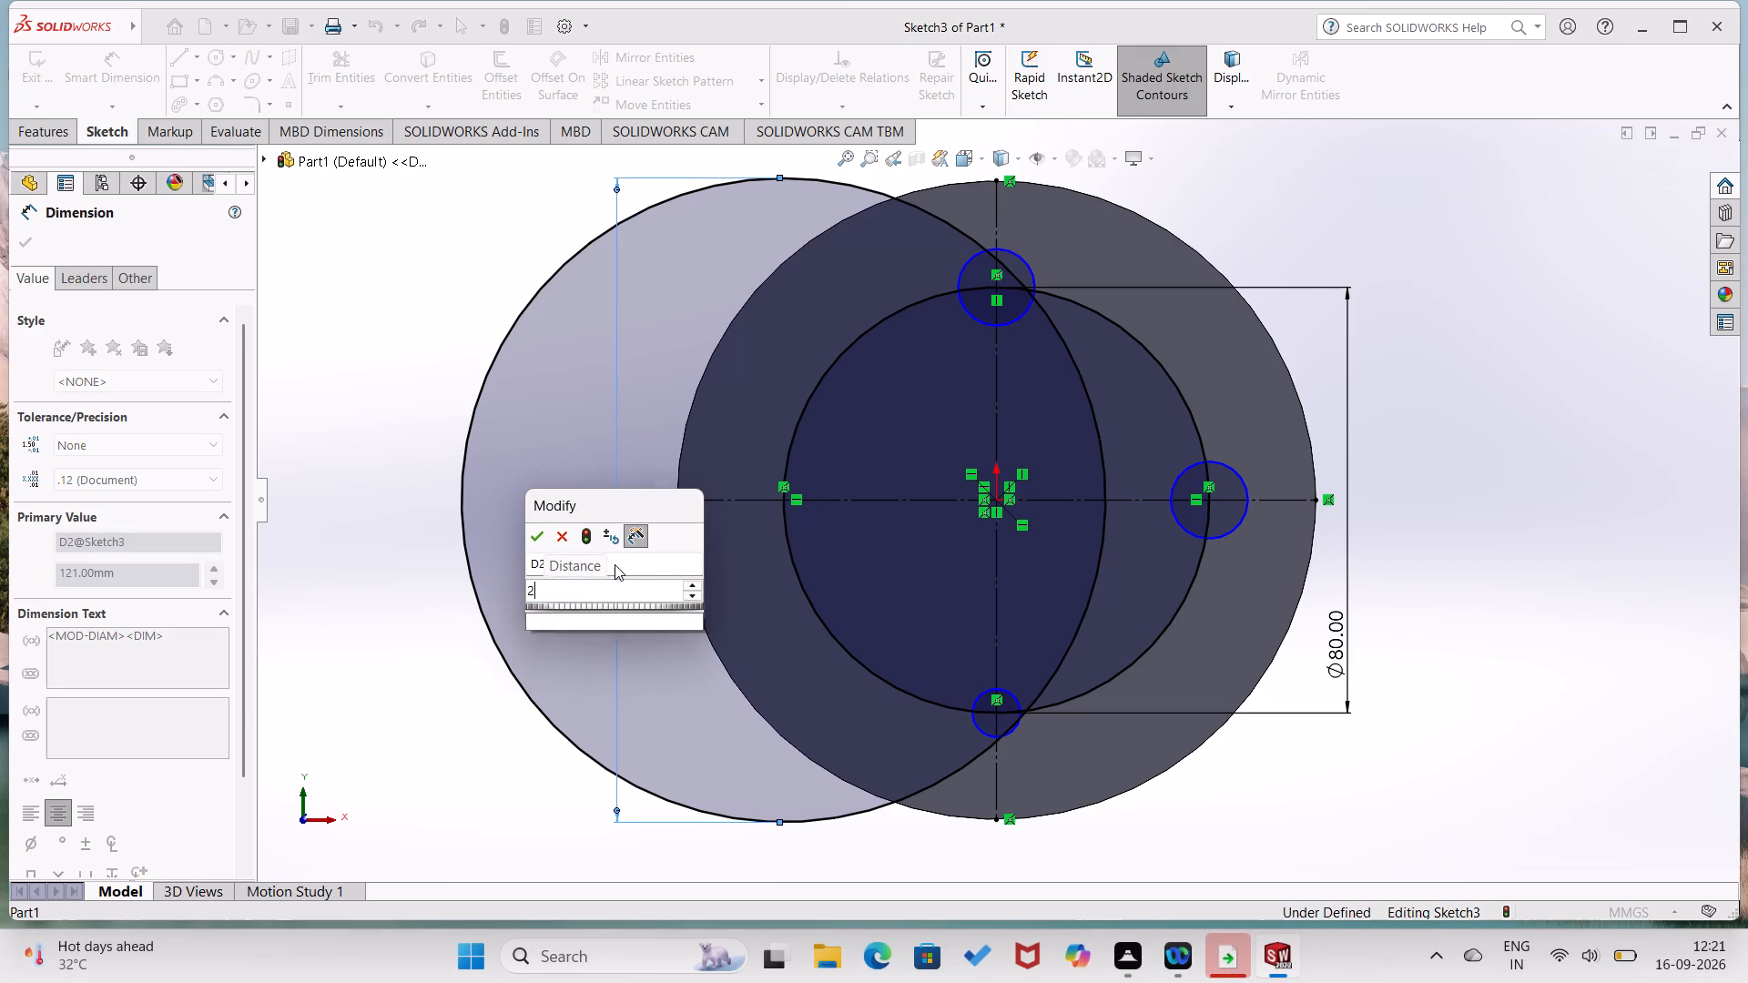
type("12")
key("Return")
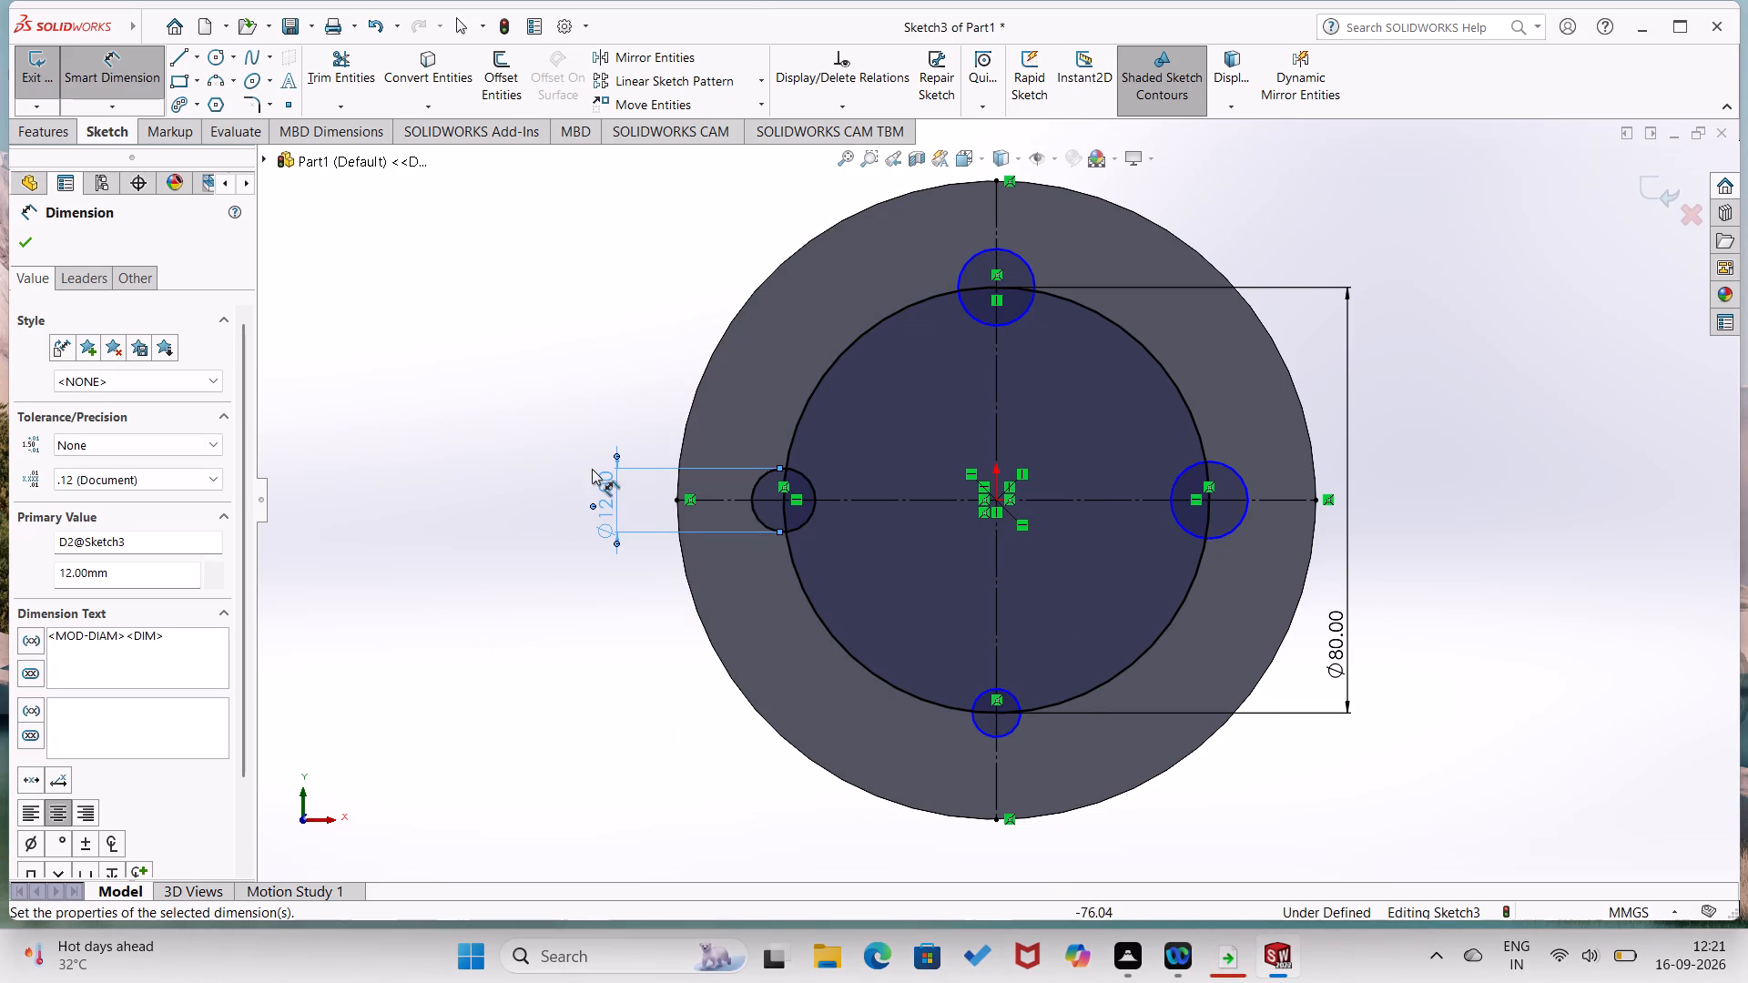
key("Escape")
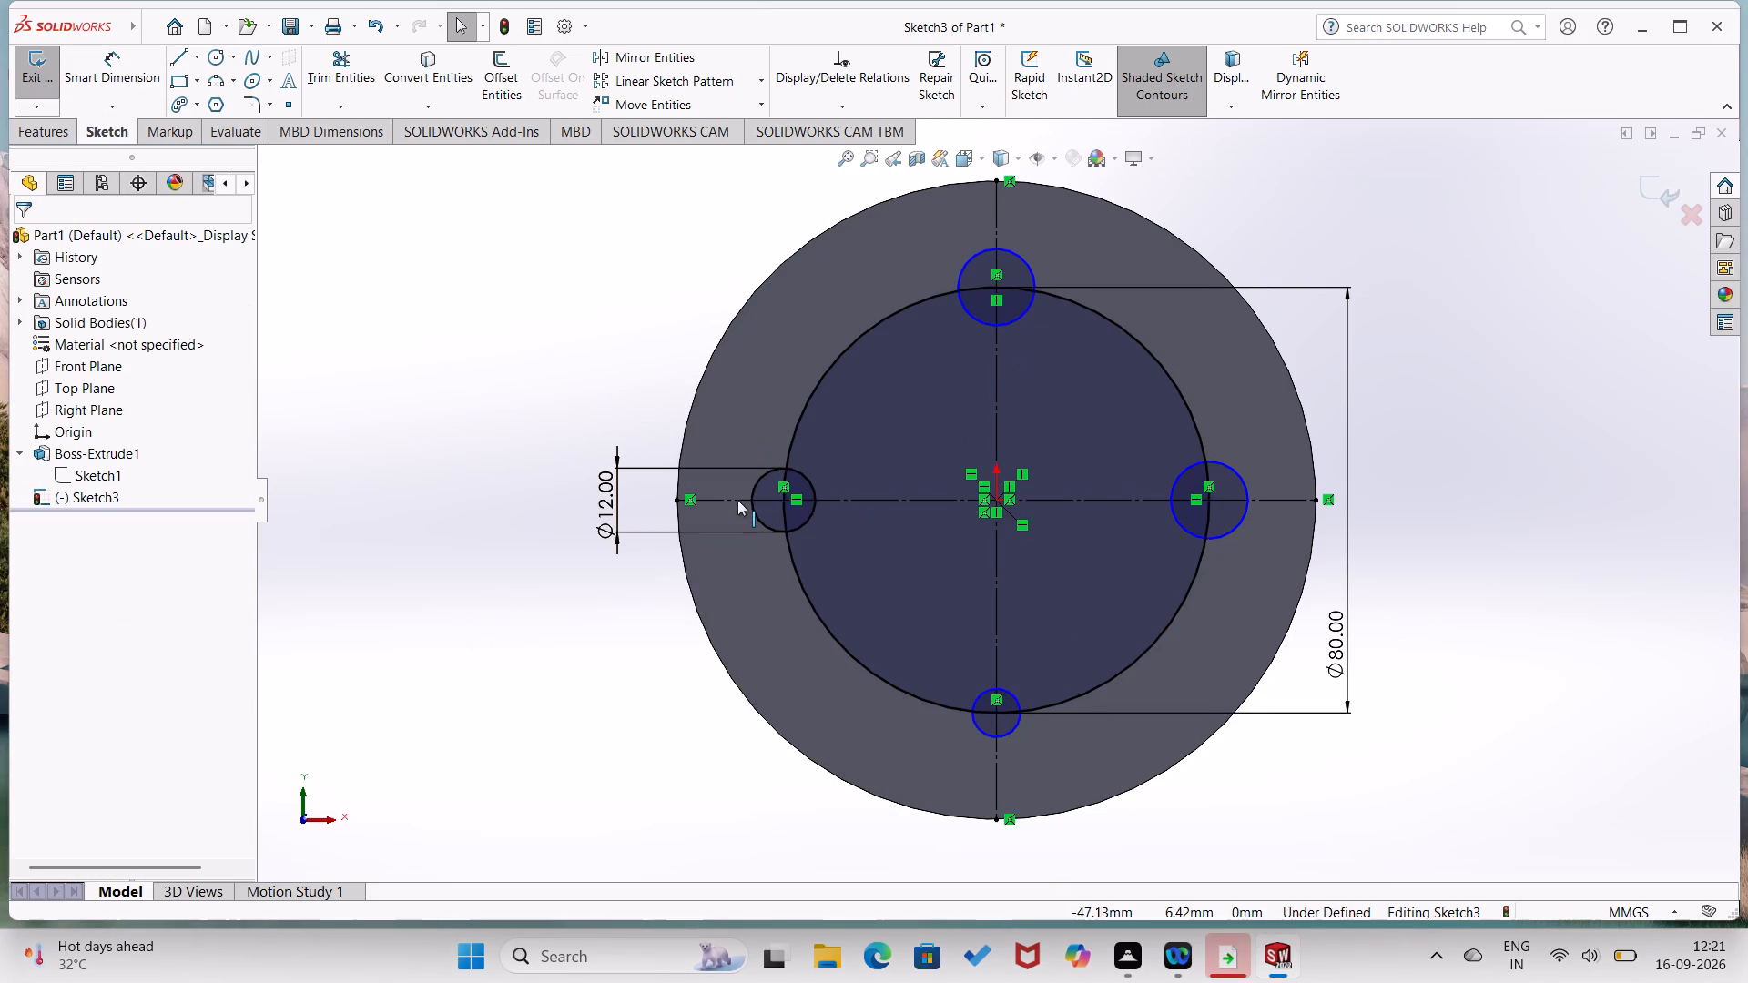
Apply an Equal relation to all four small circles so they share the dimensioned circle's diameter.
left_click(759, 474)
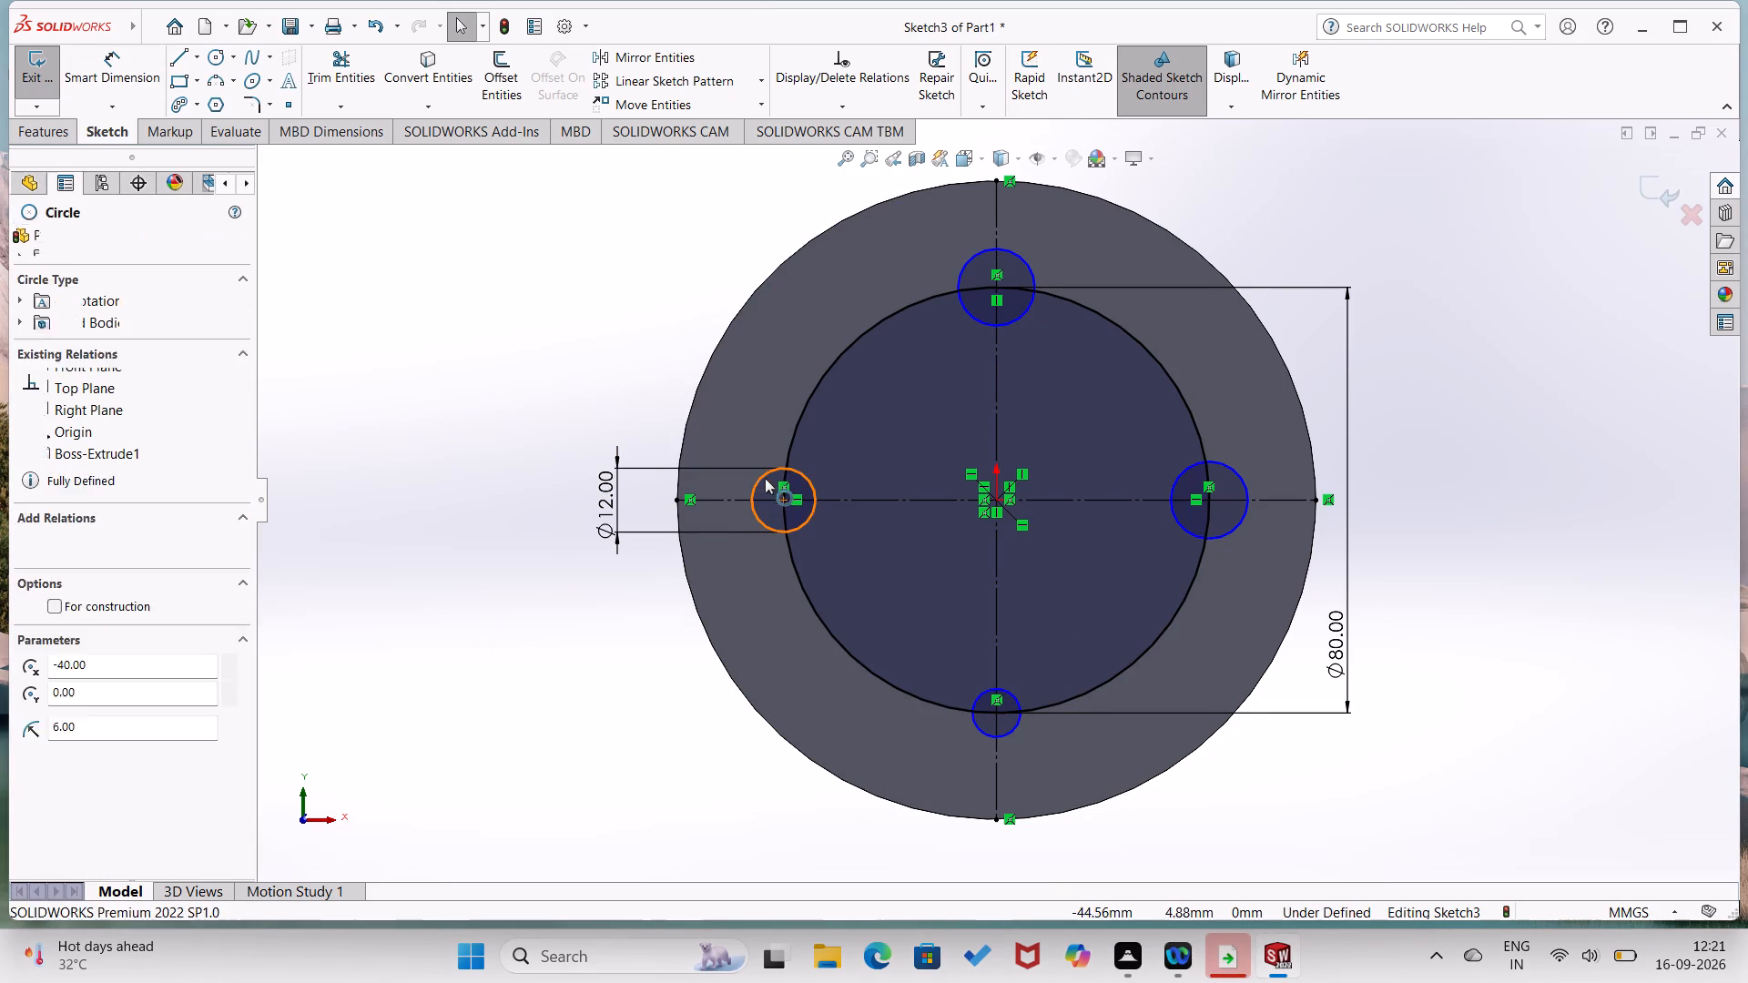
left_click(959, 267, "ctrl")
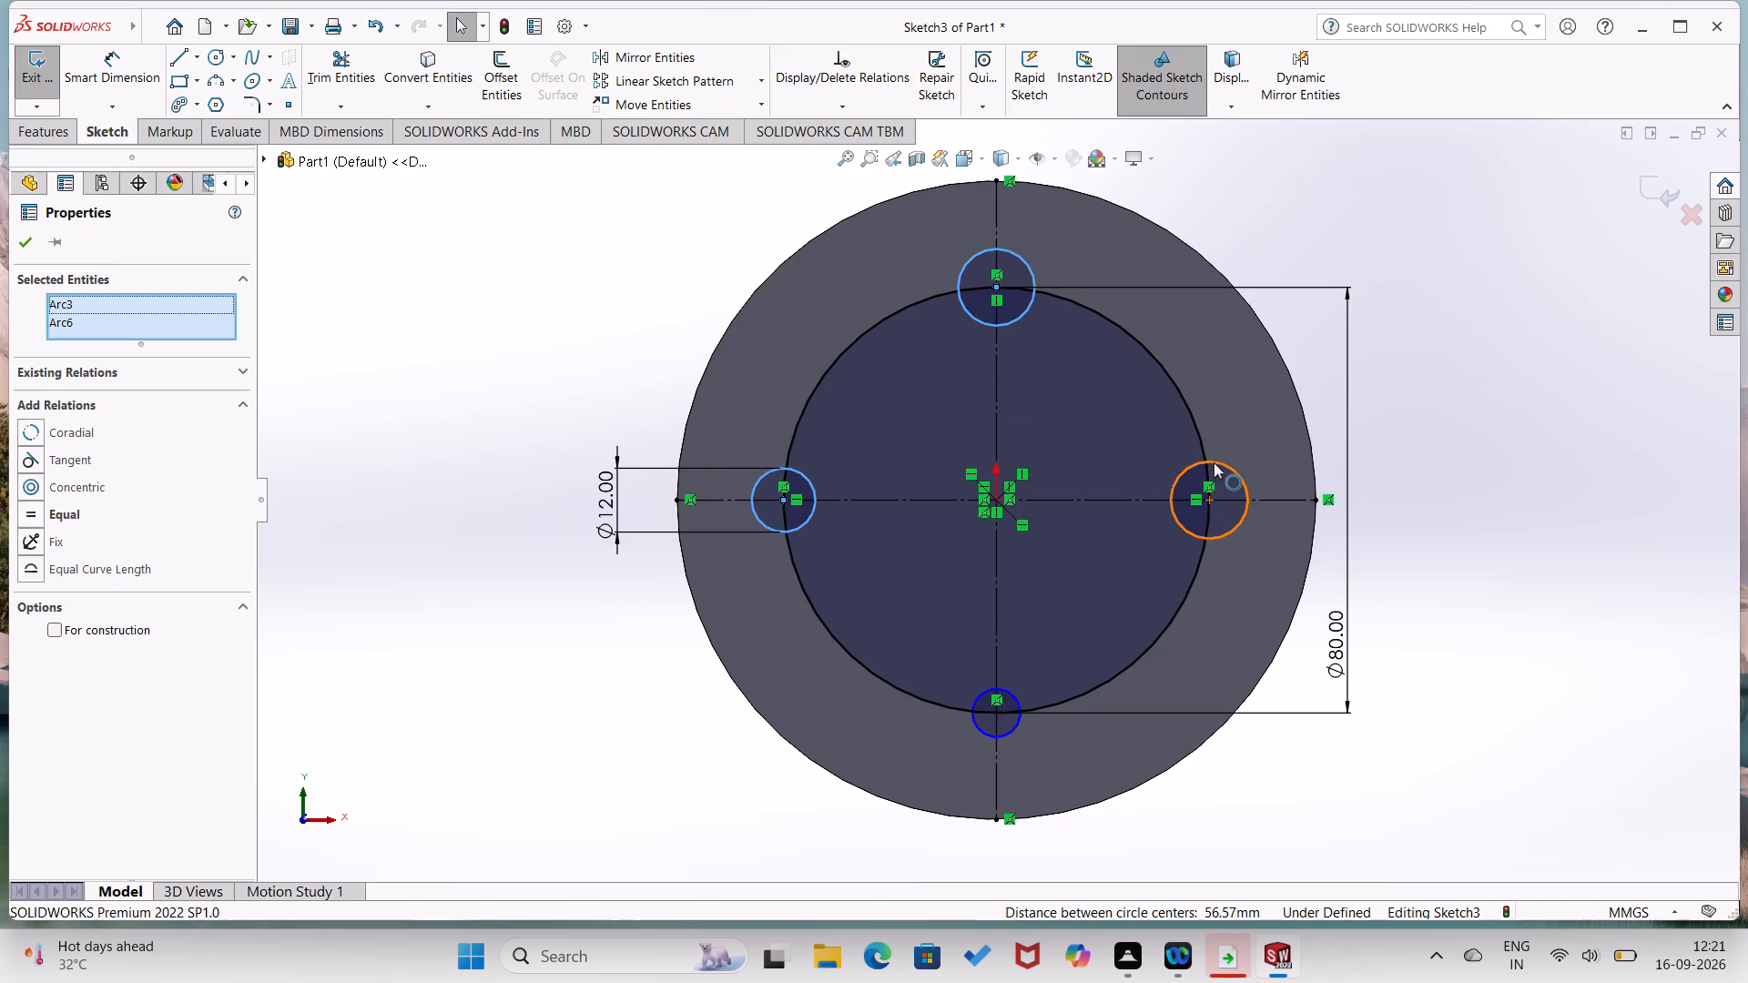
left_click(1214, 462, "ctrl")
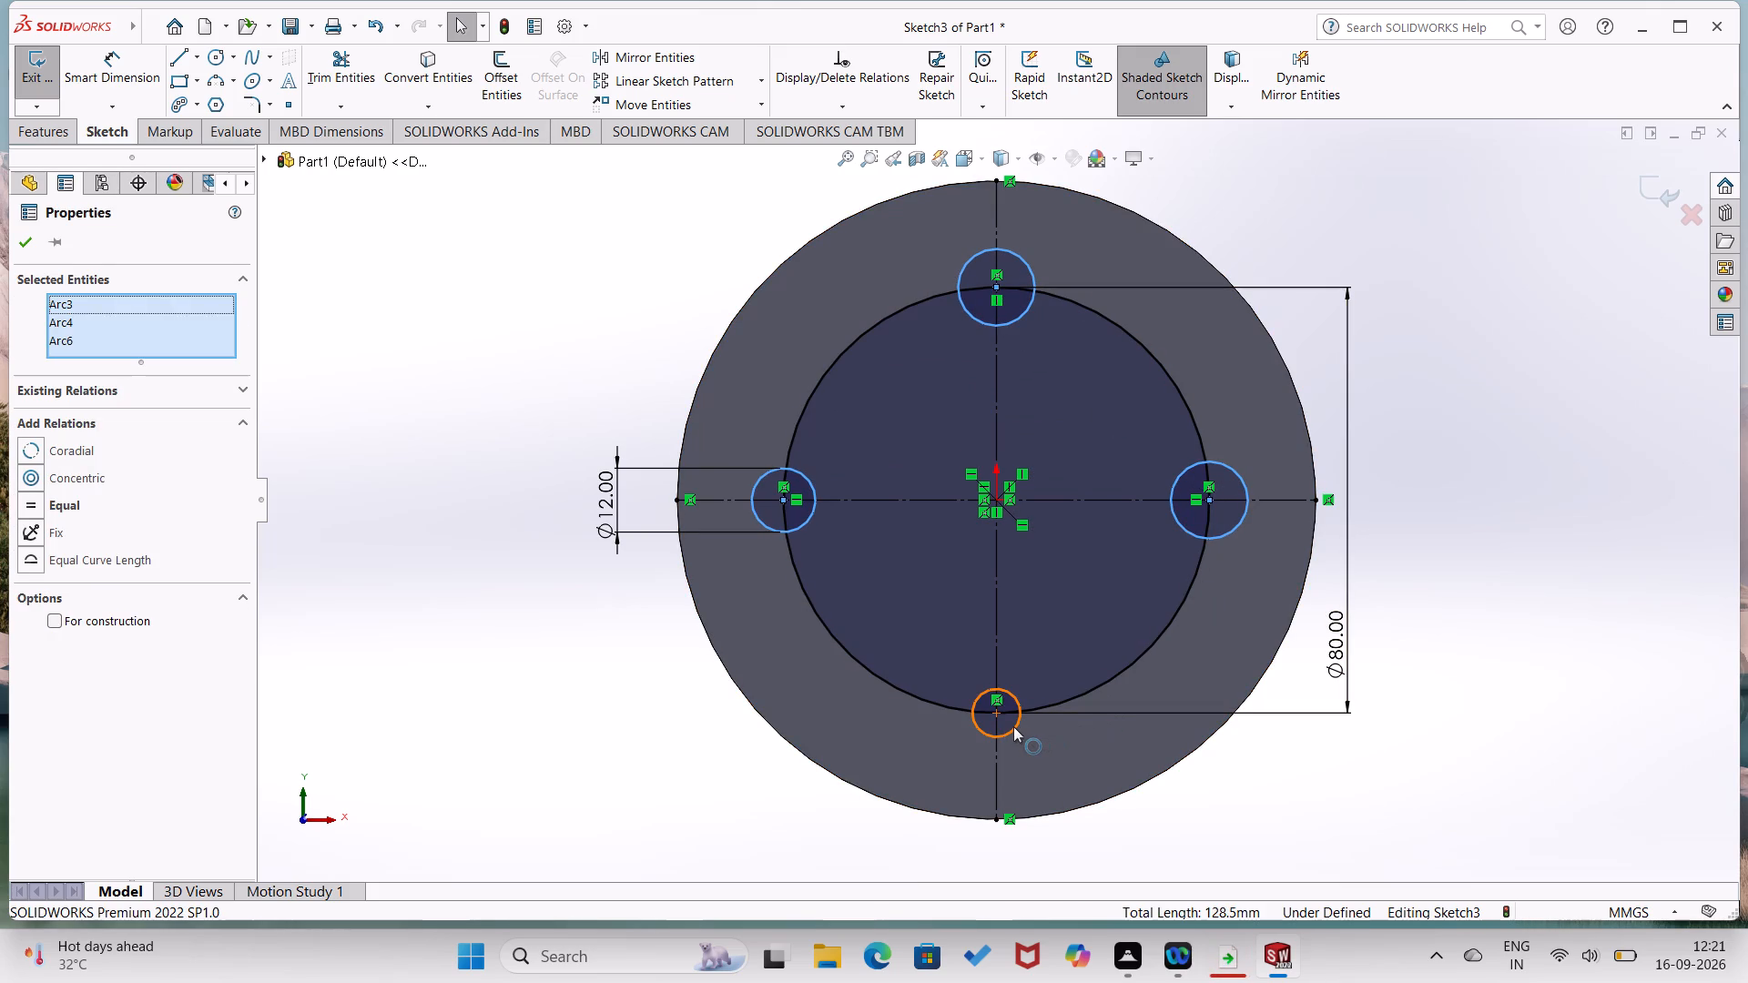
left_click(1013, 725, "ctrl")
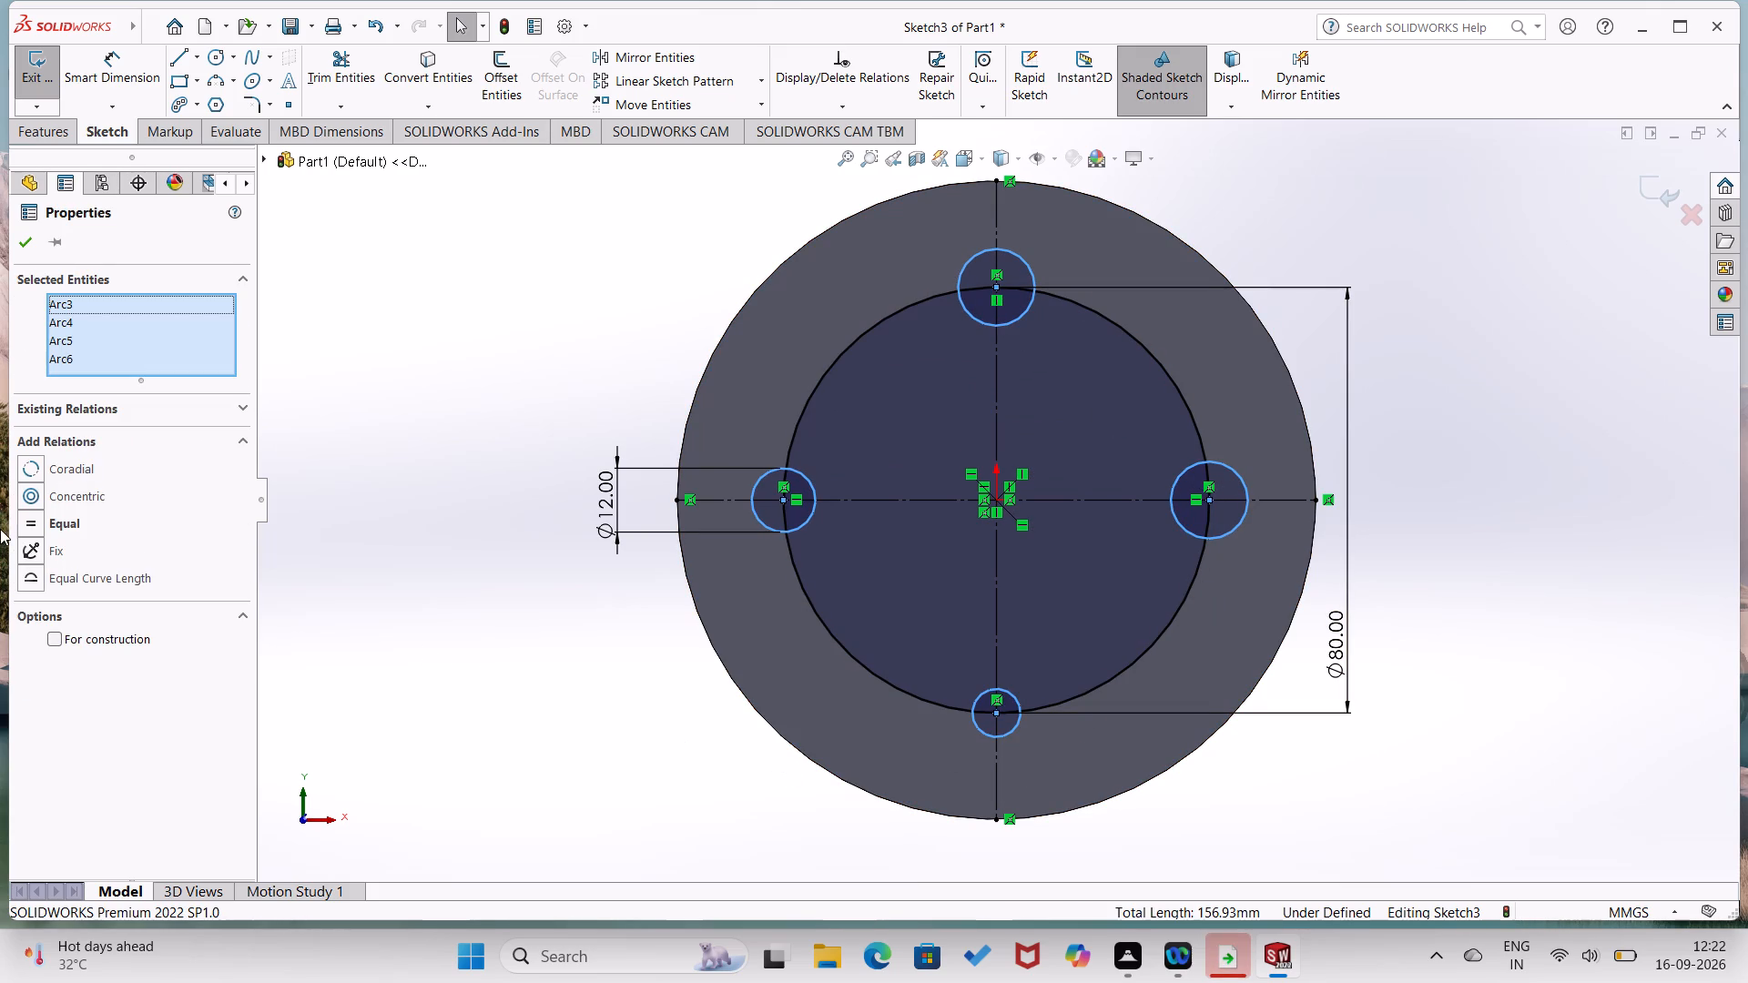
left_click(30, 524)
left_click(17, 241)
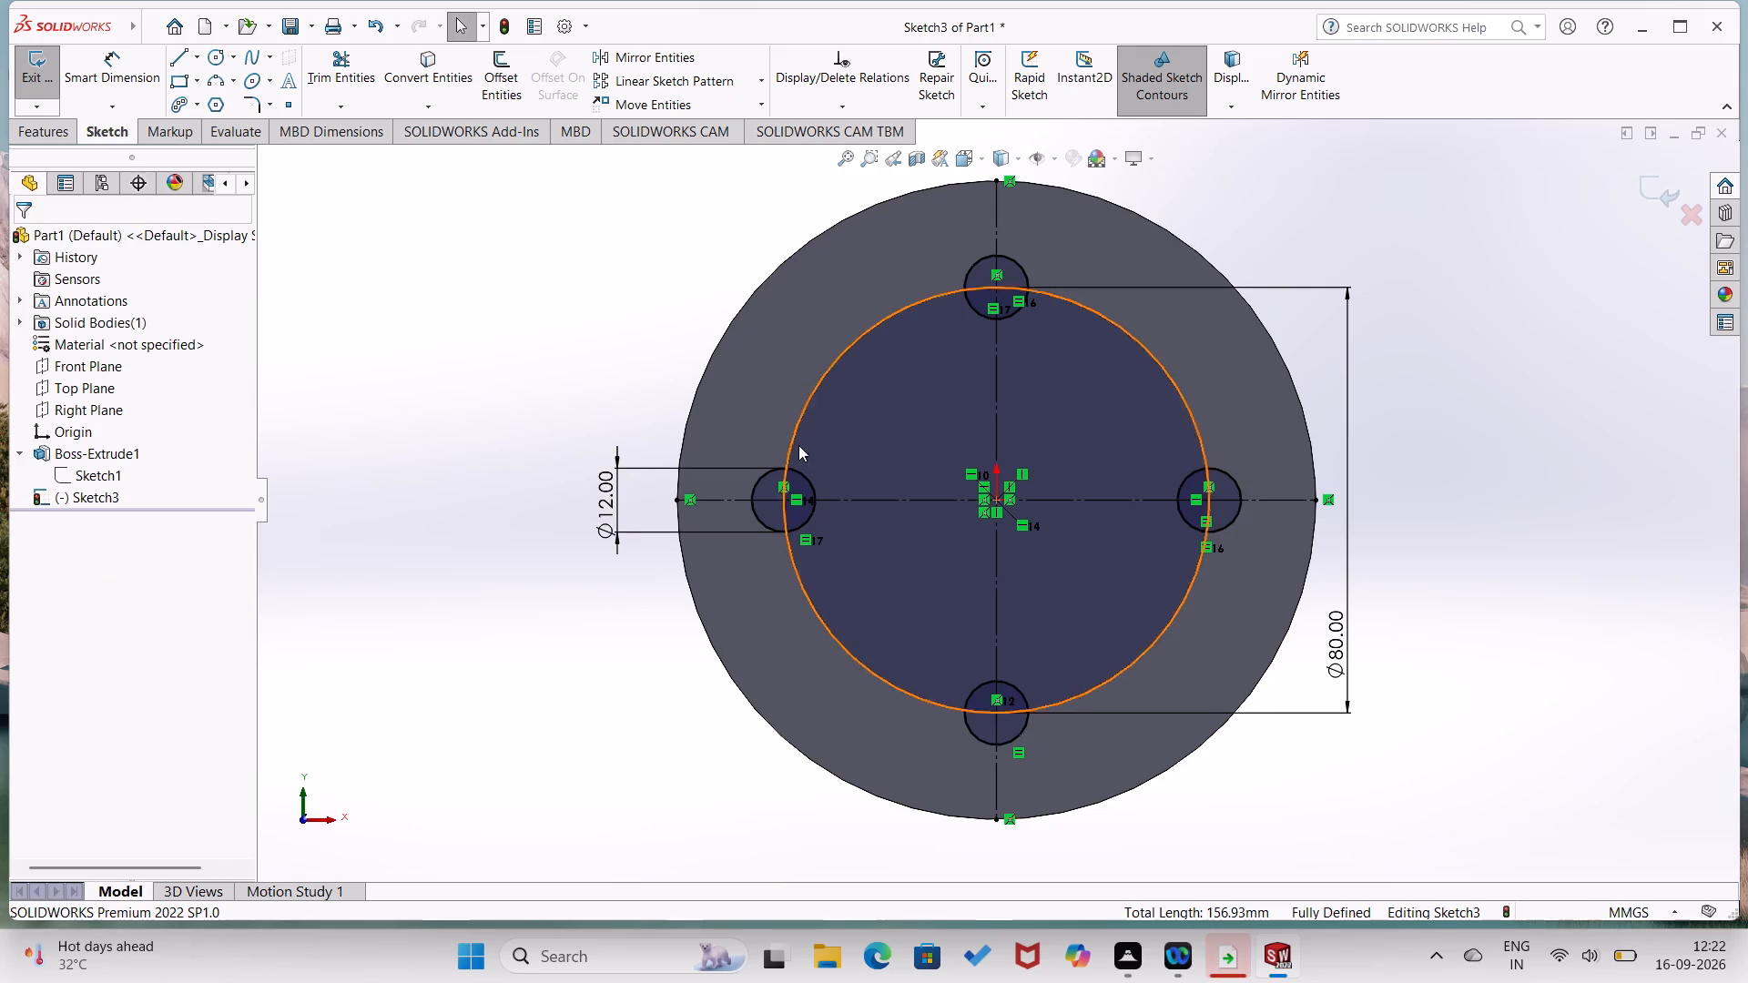
Delete the 80 mm circle that passes through the centres of the four small circles.
left_click(811, 394)
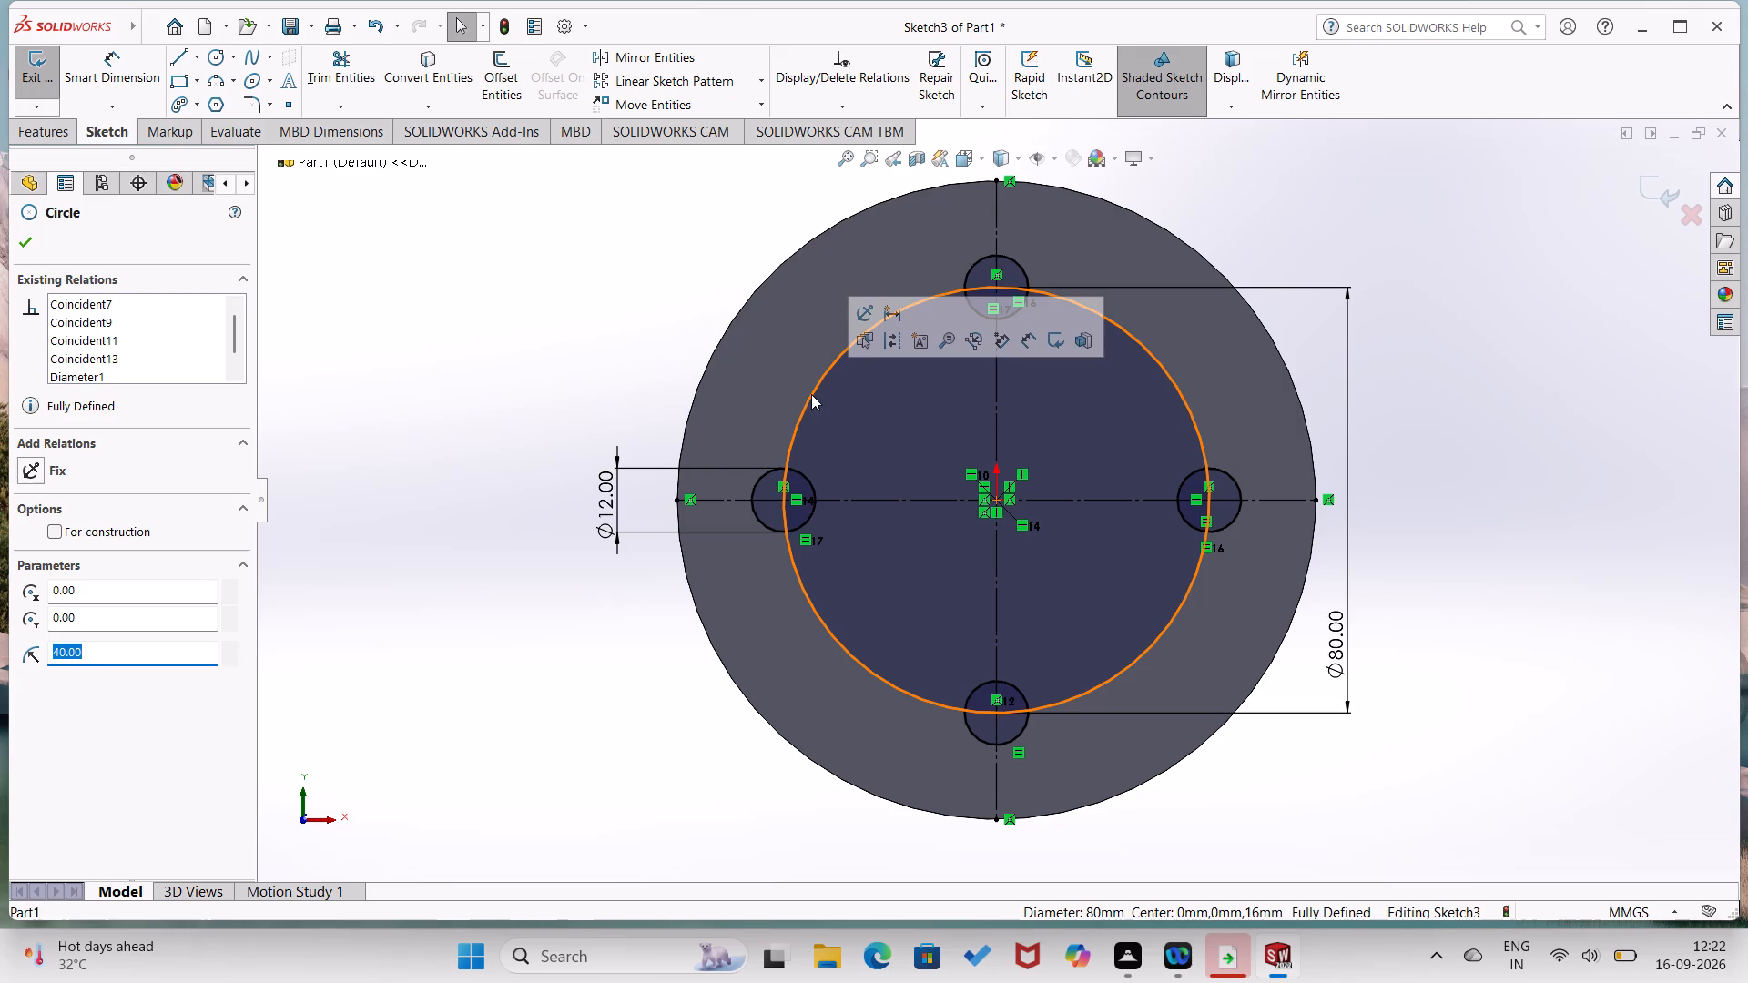
key("Delete")
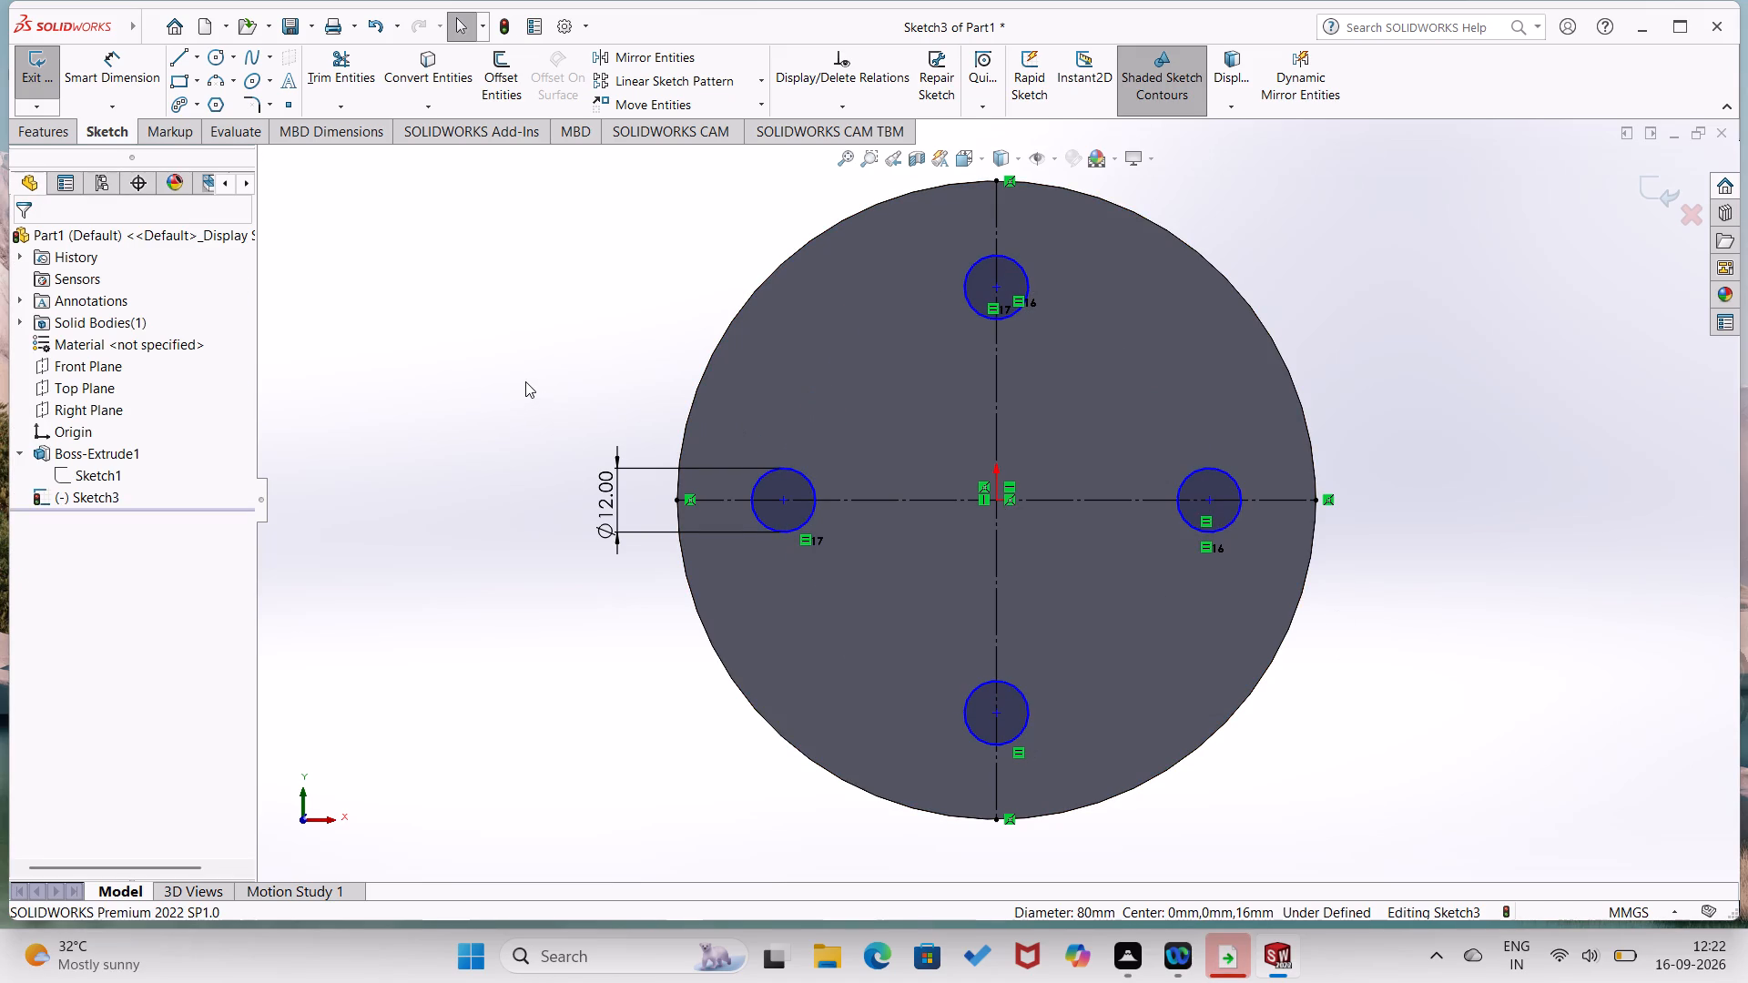
left_click(525, 381)
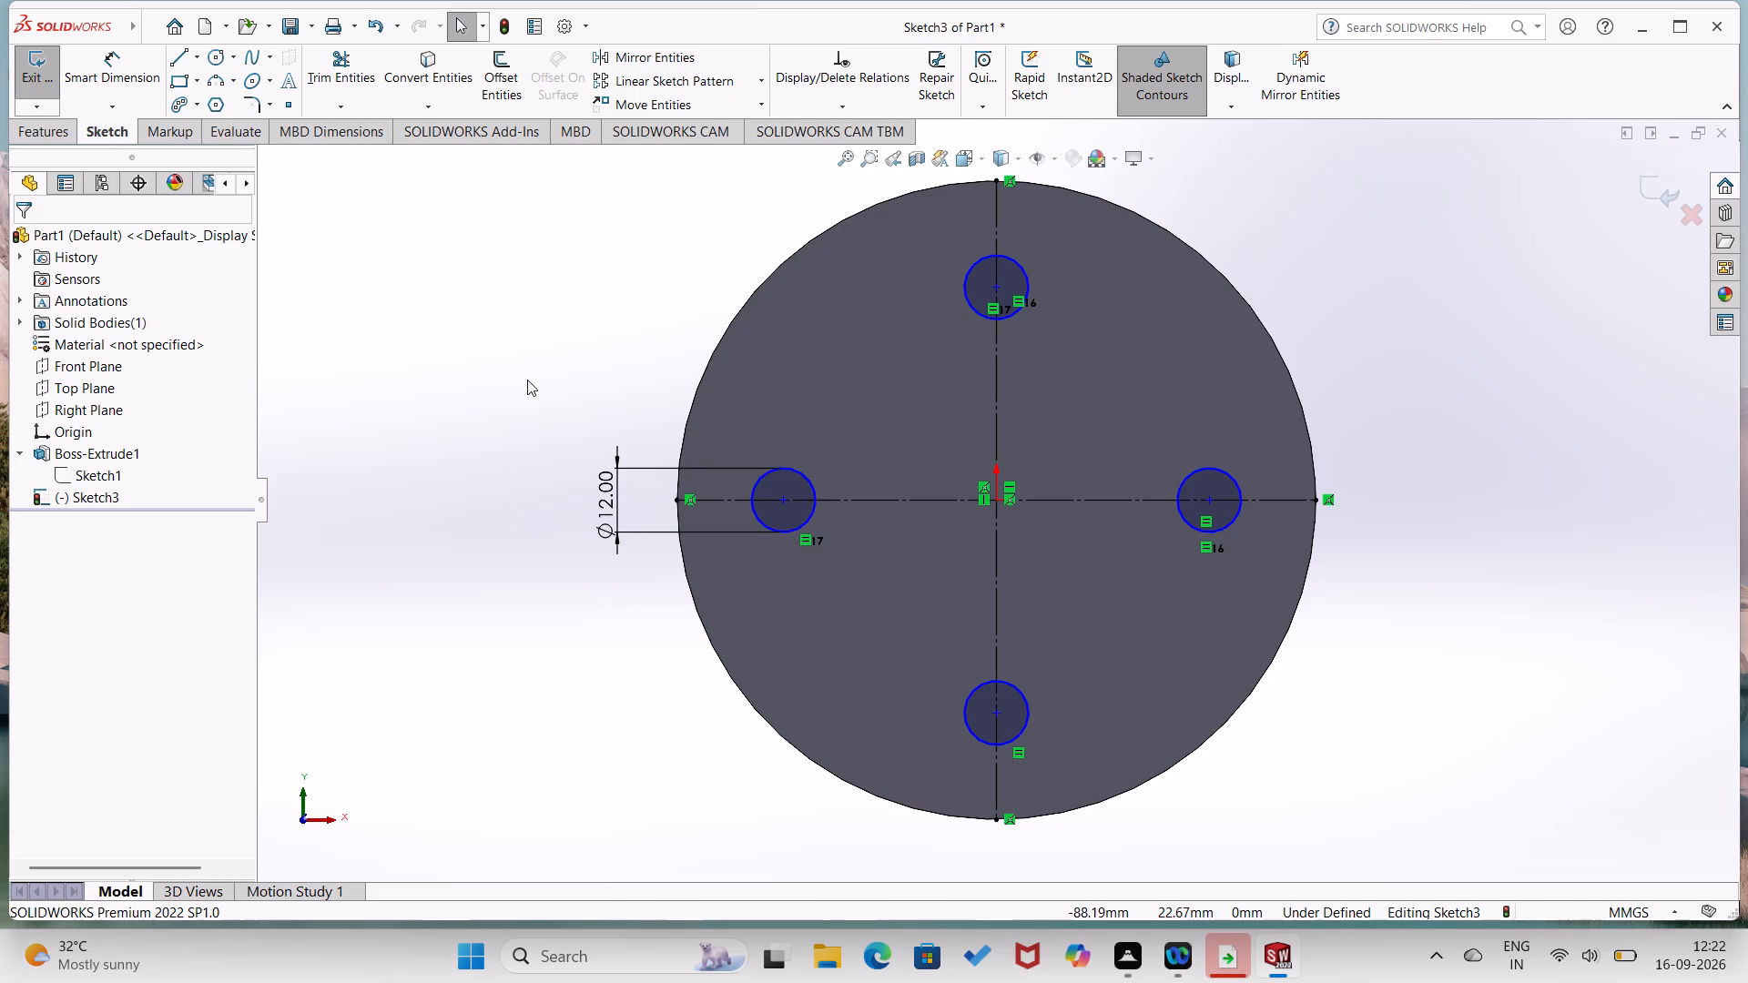
Dimension the distance from the left small circle's centre to the origin as 40 mm.
left_click(473, 355)
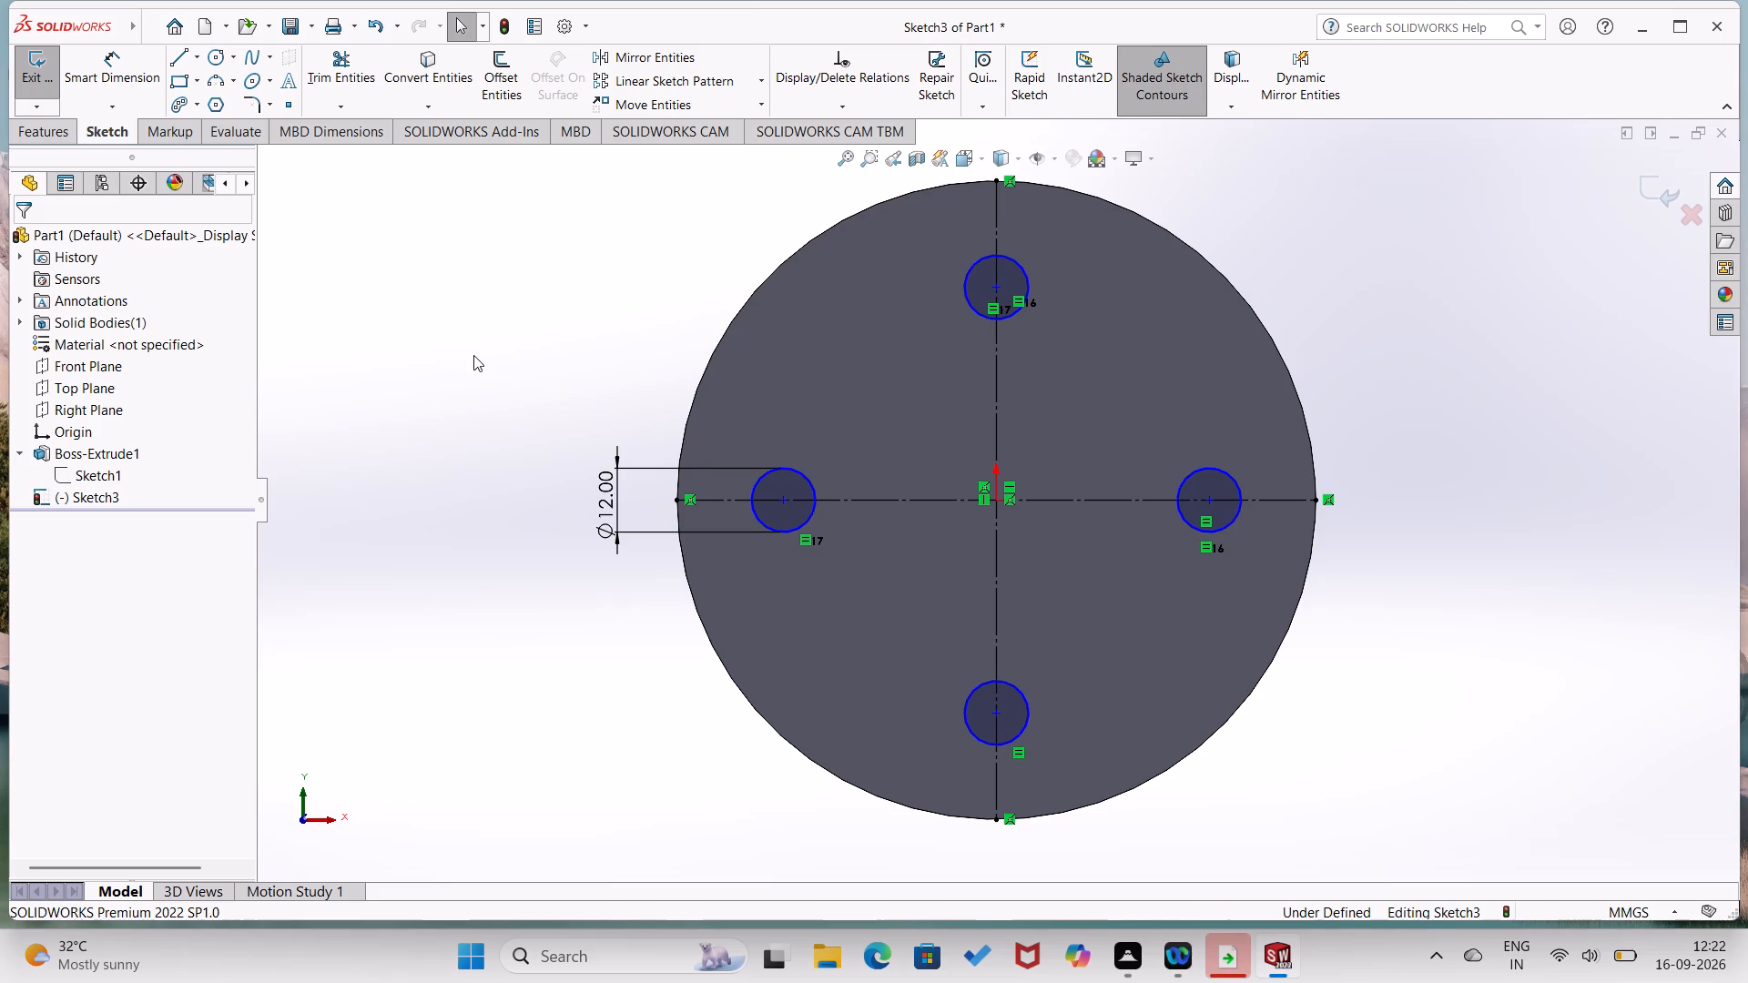
right_click_drag(473, 355, 572, 184)
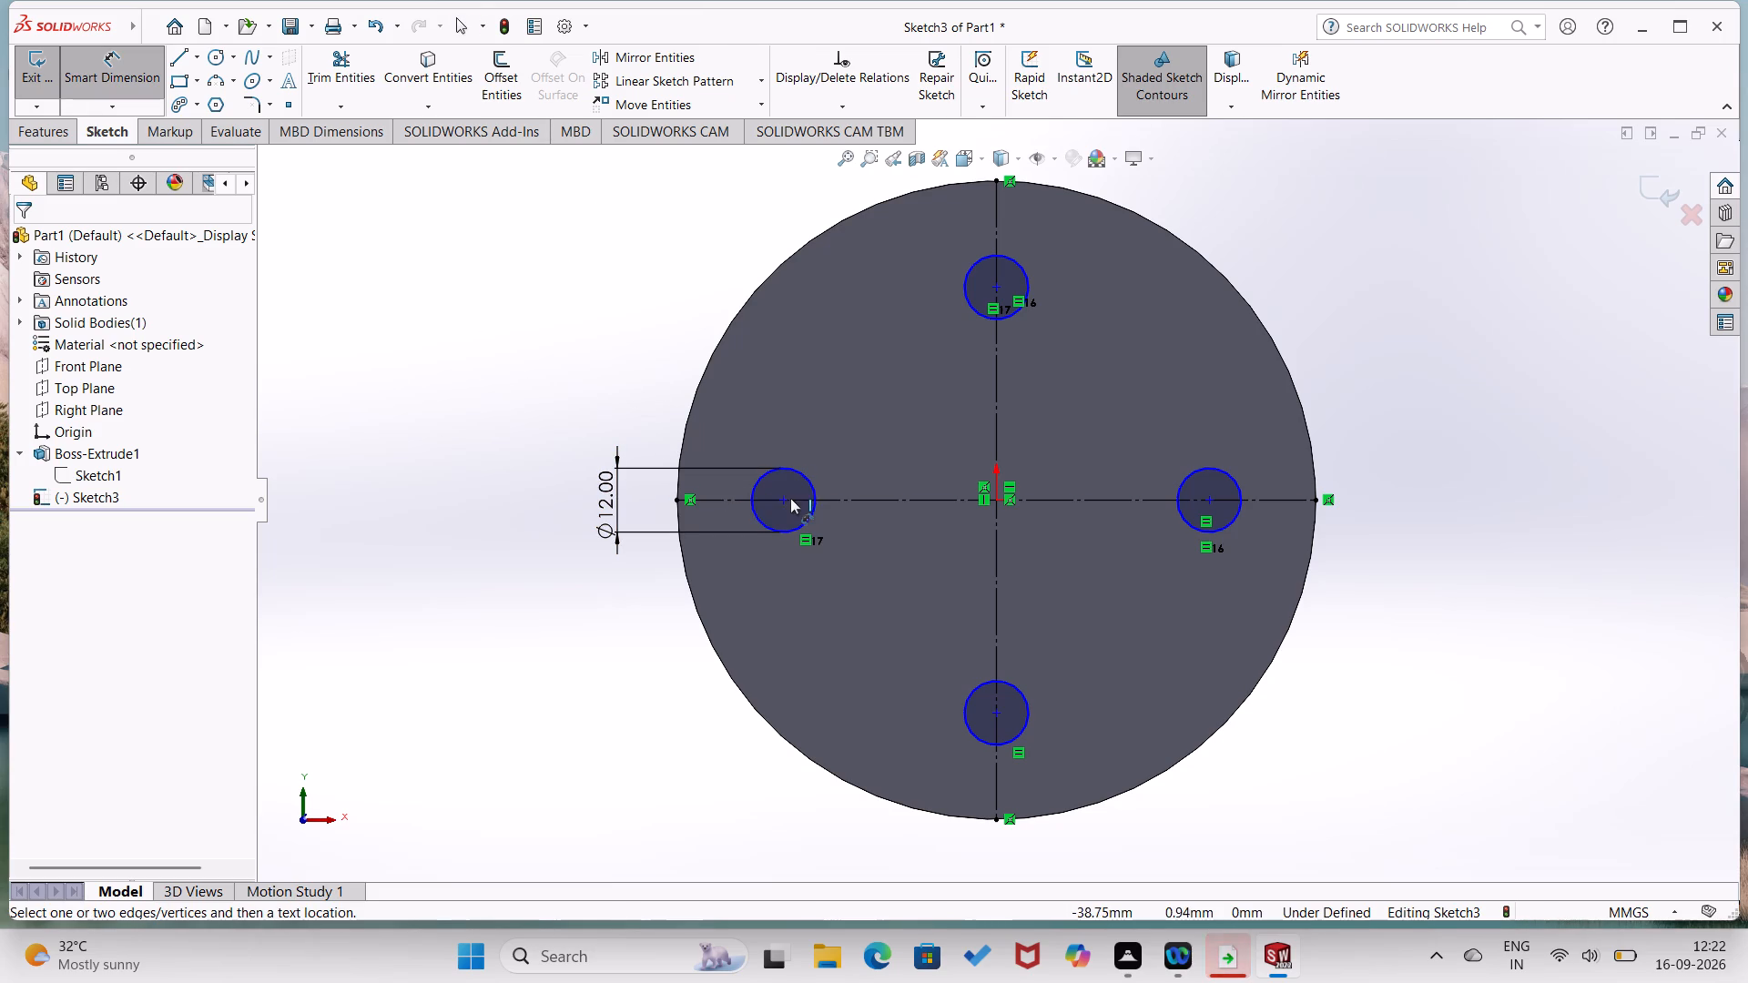
left_click(782, 502)
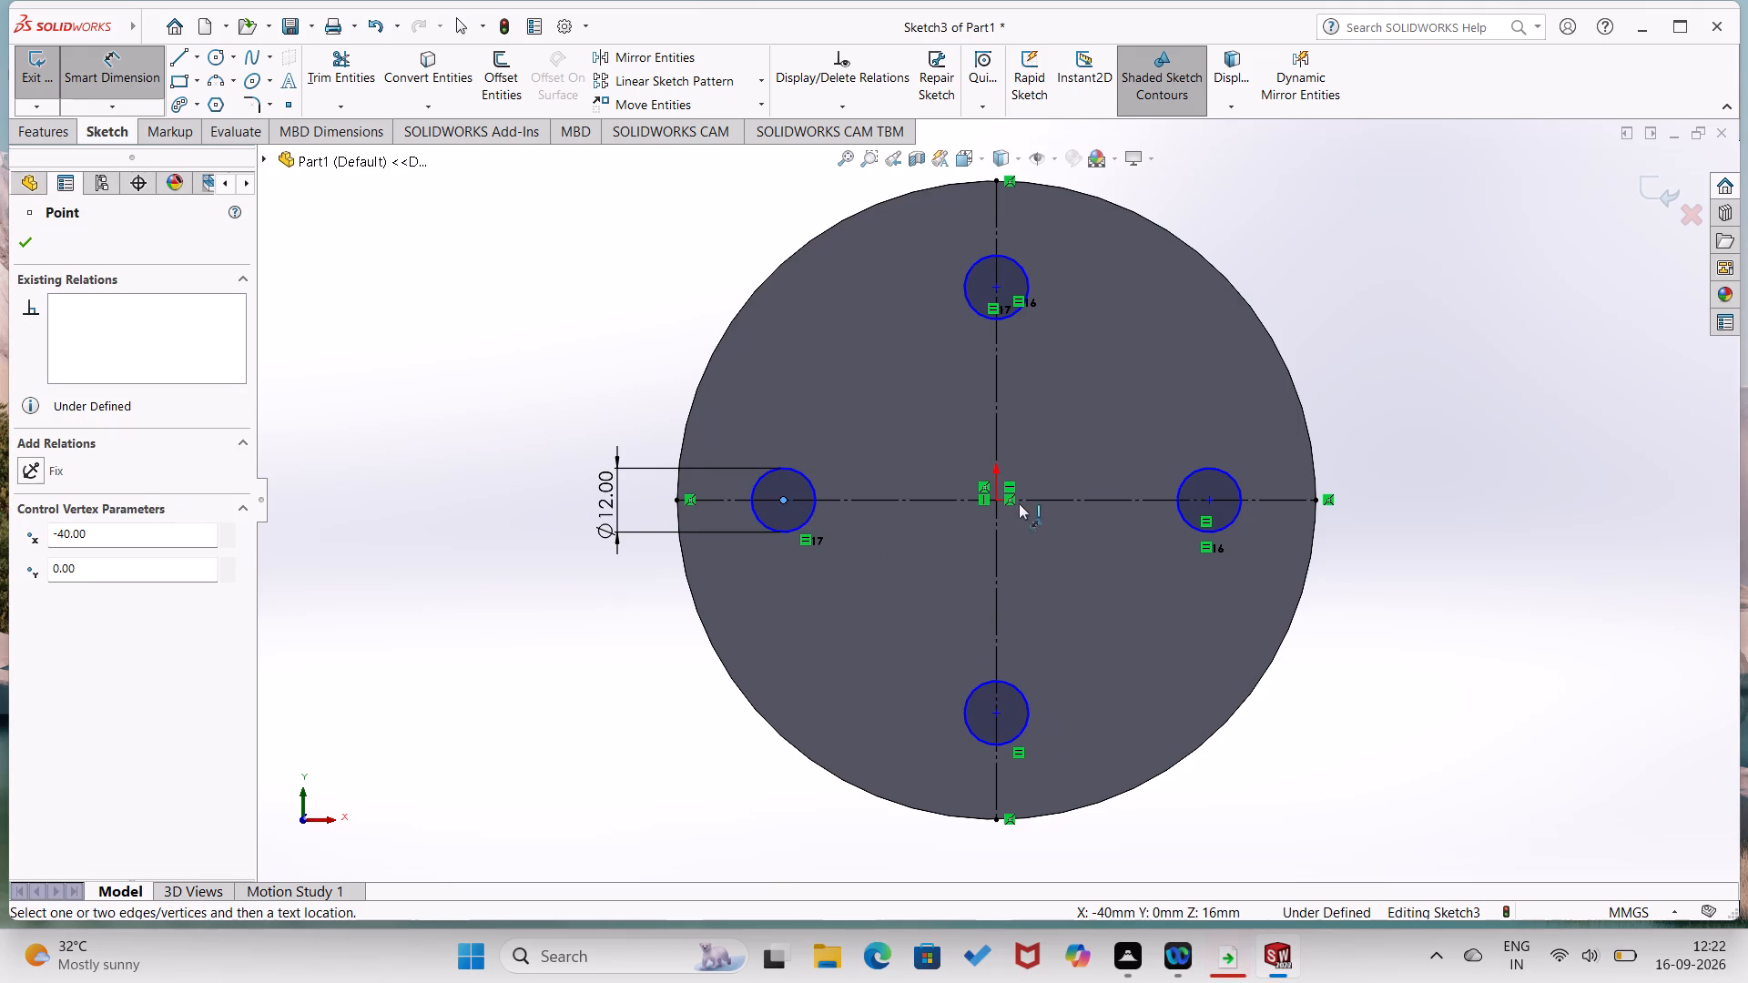
left_click(993, 496)
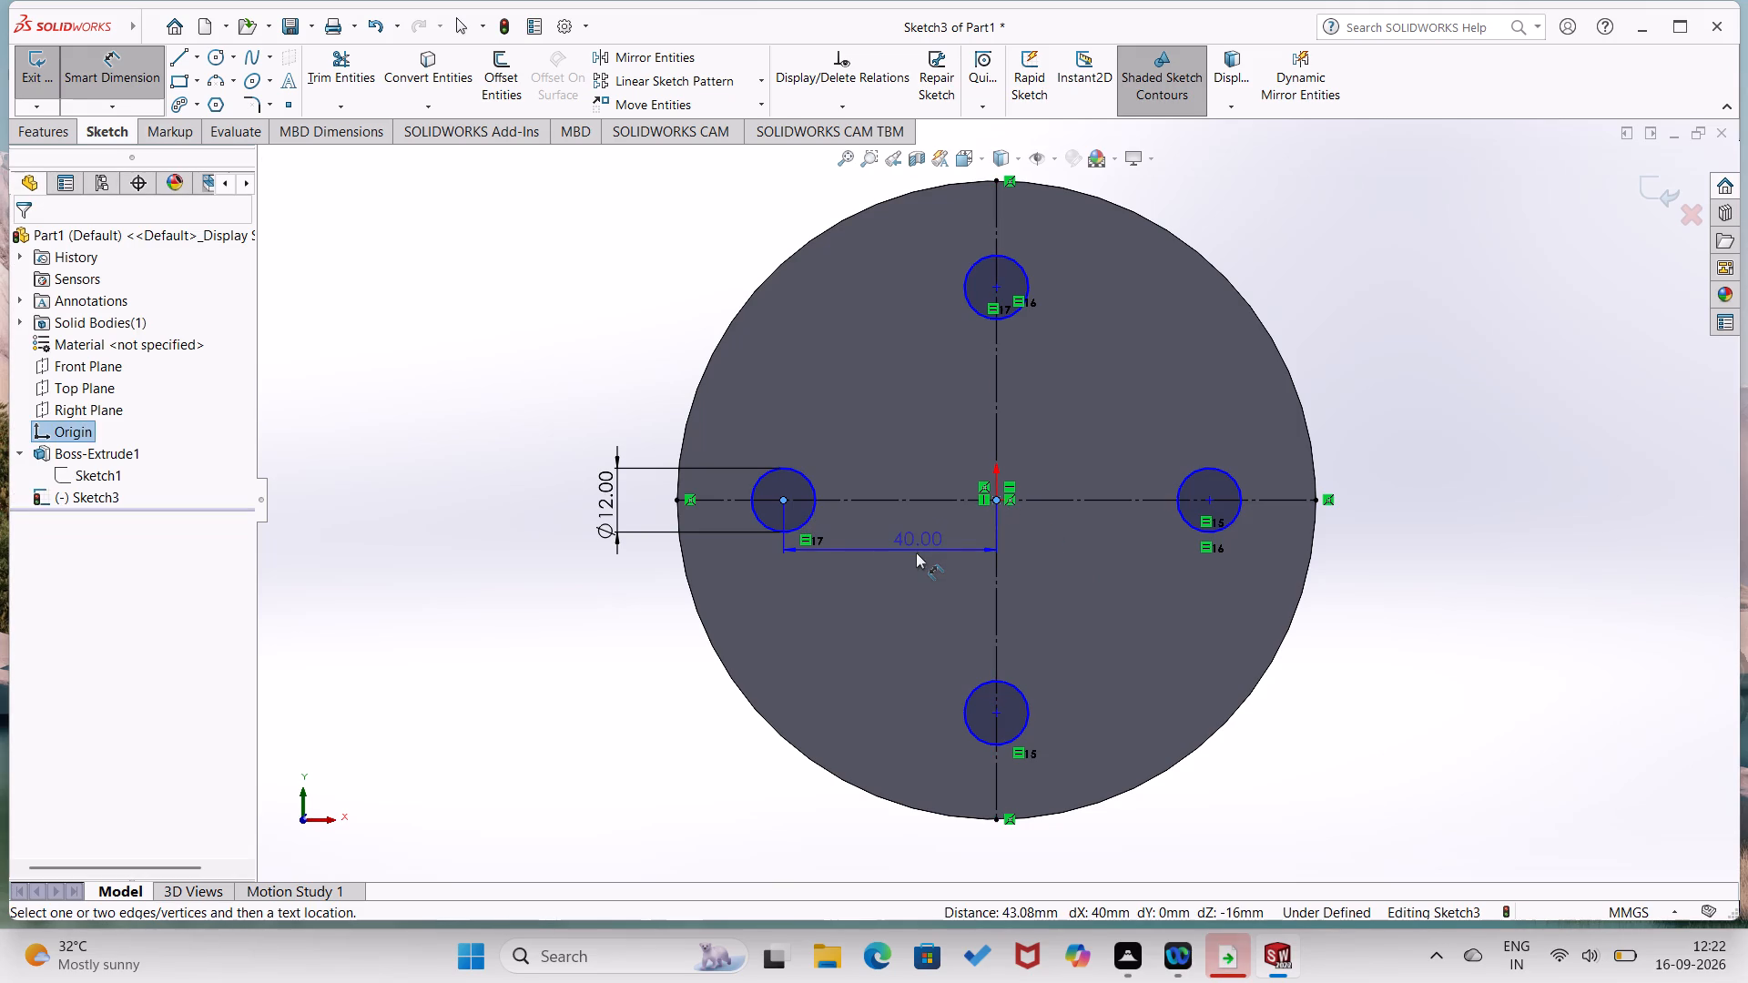
left_click(916, 554)
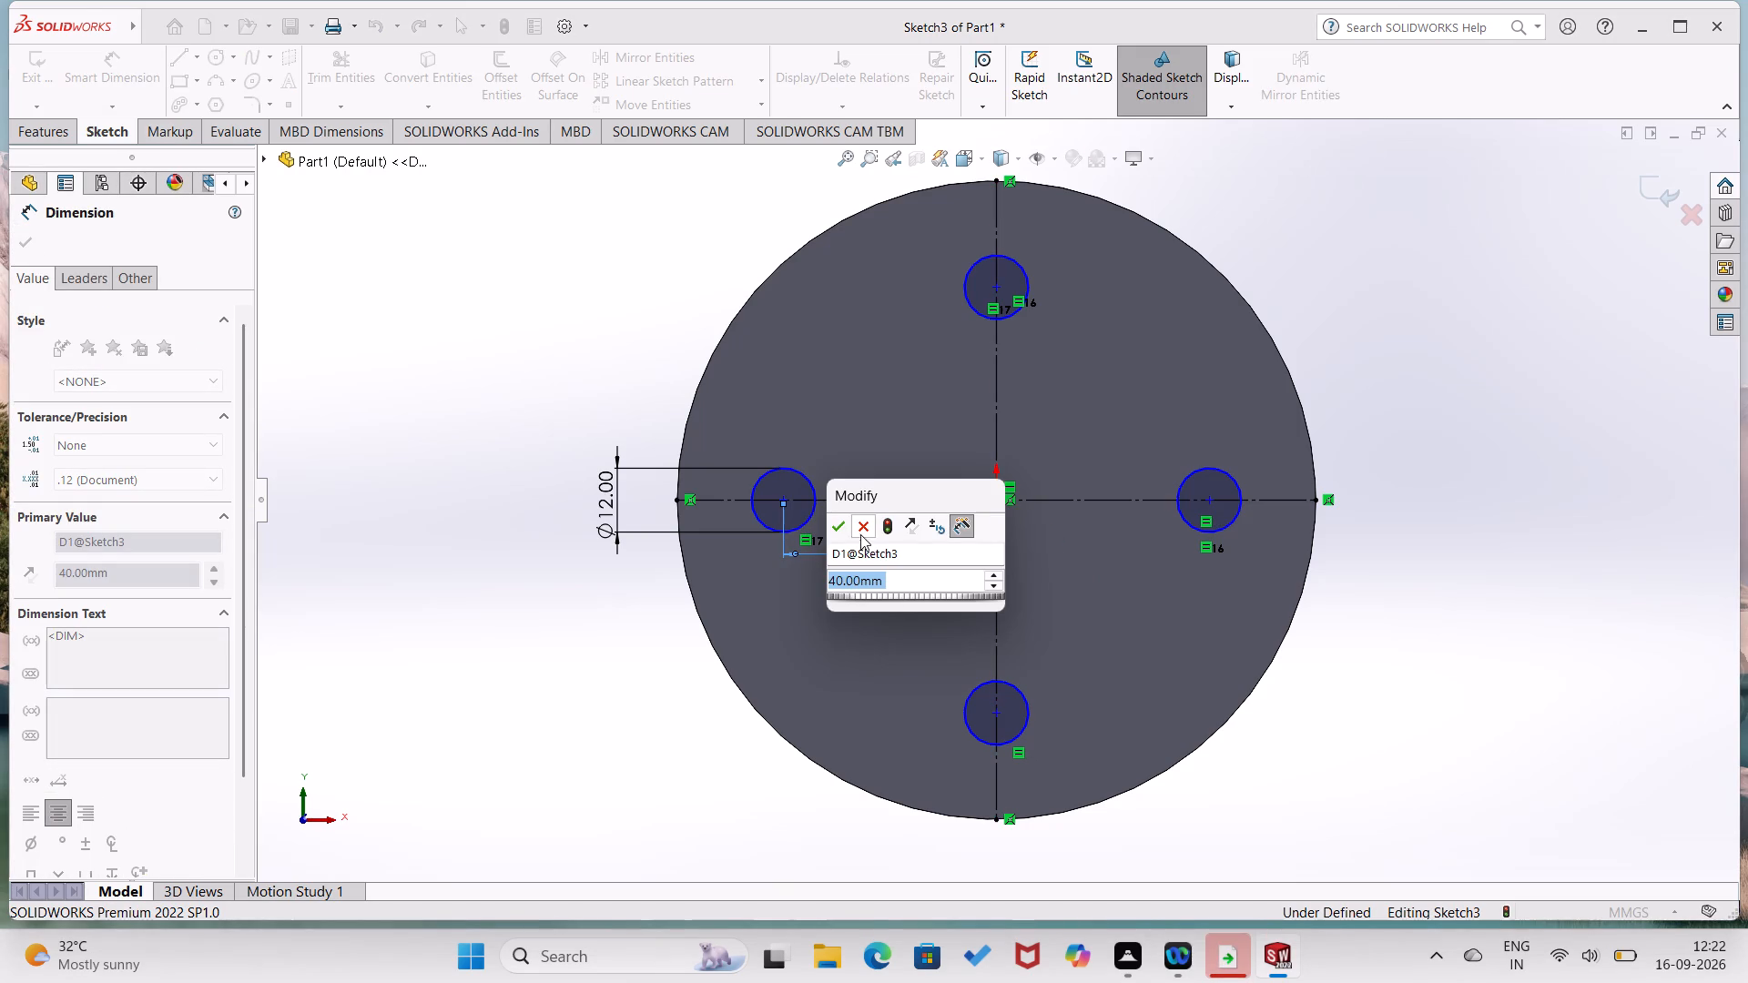
left_click(837, 523)
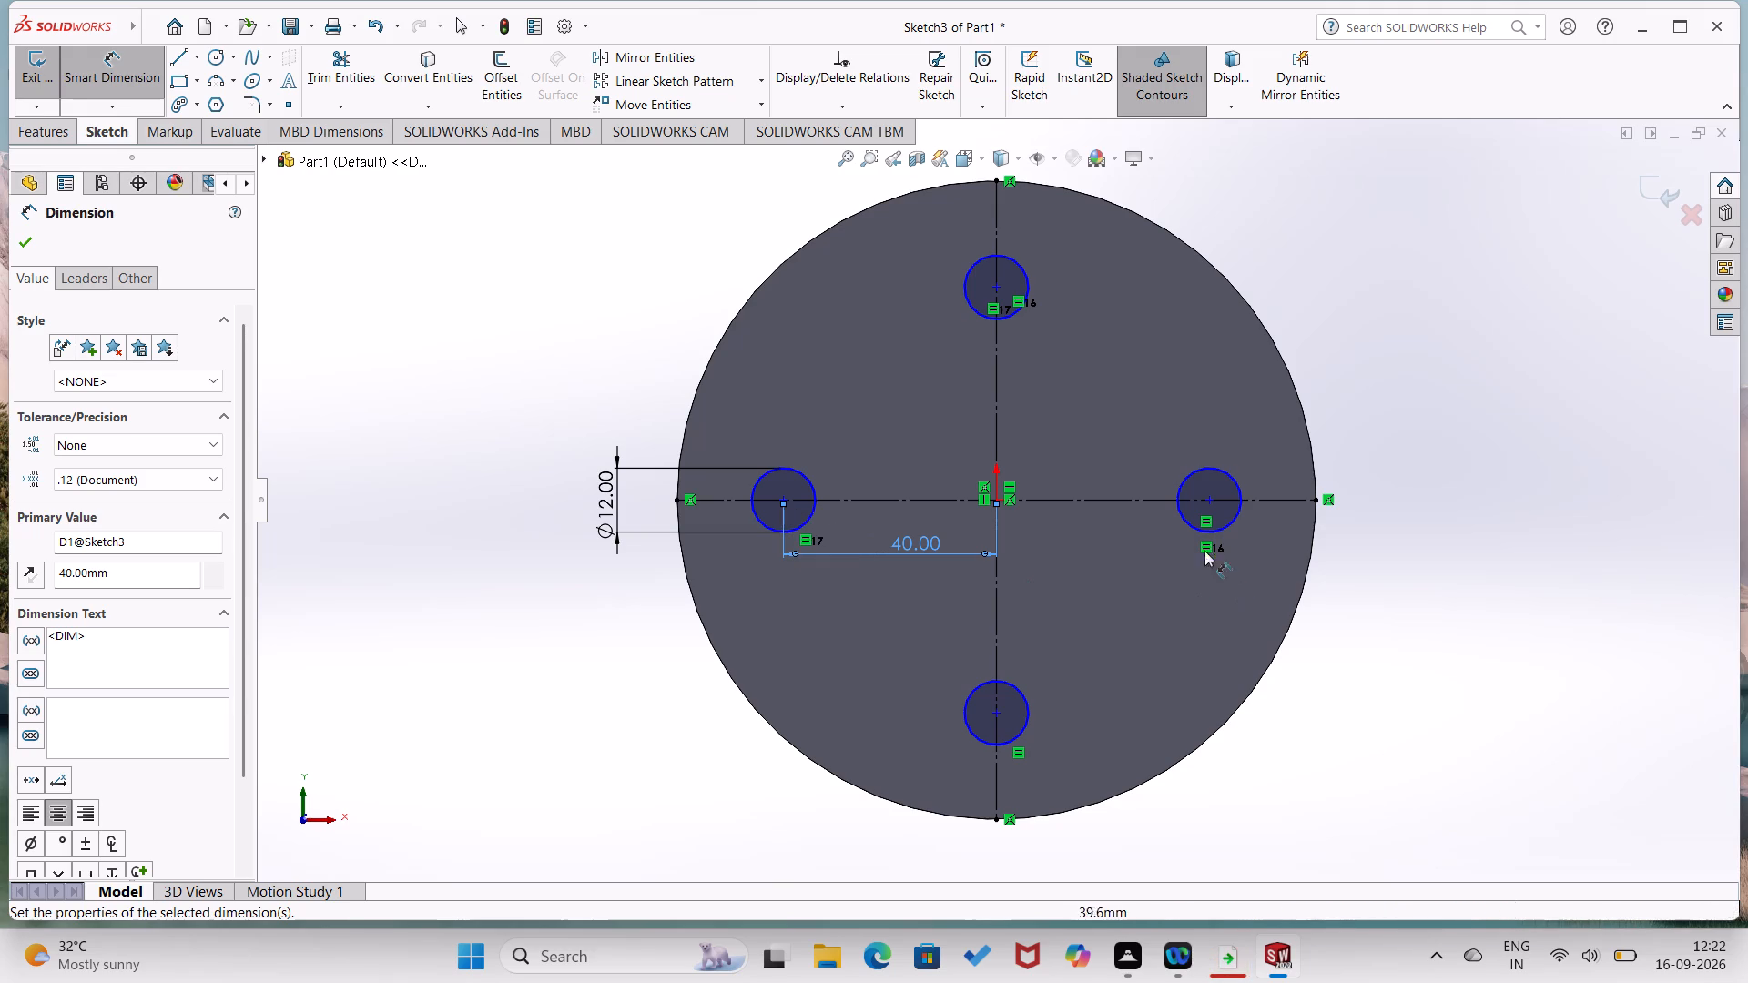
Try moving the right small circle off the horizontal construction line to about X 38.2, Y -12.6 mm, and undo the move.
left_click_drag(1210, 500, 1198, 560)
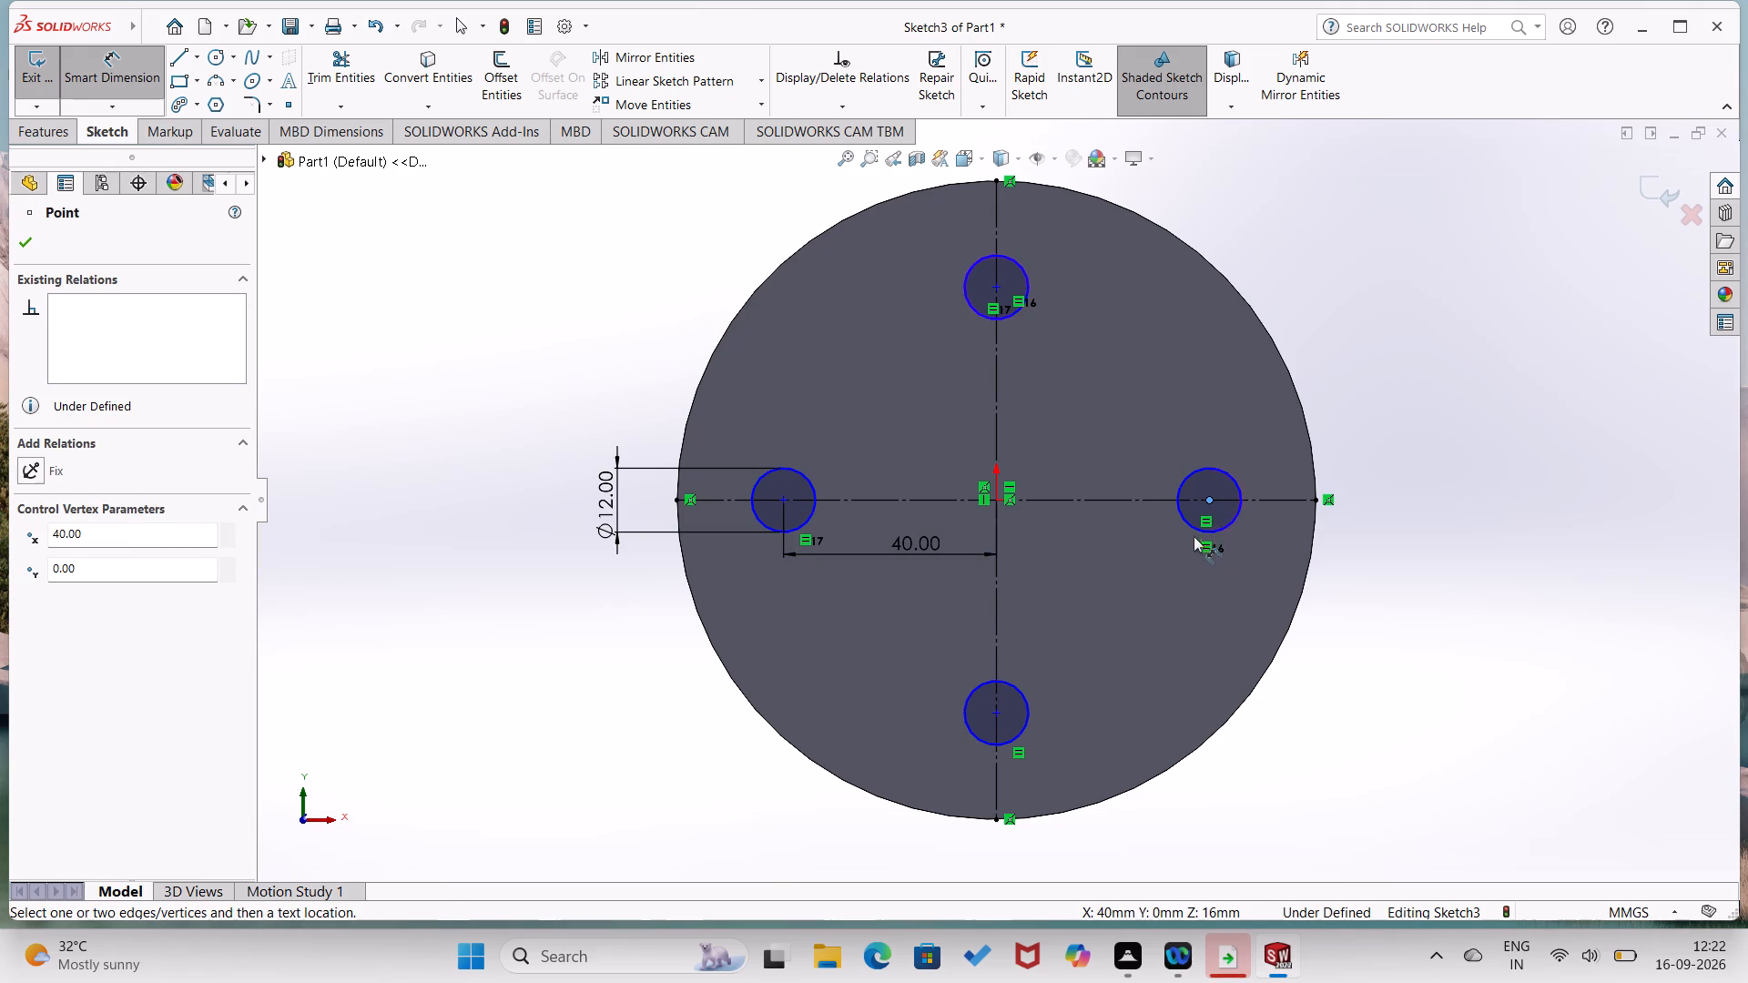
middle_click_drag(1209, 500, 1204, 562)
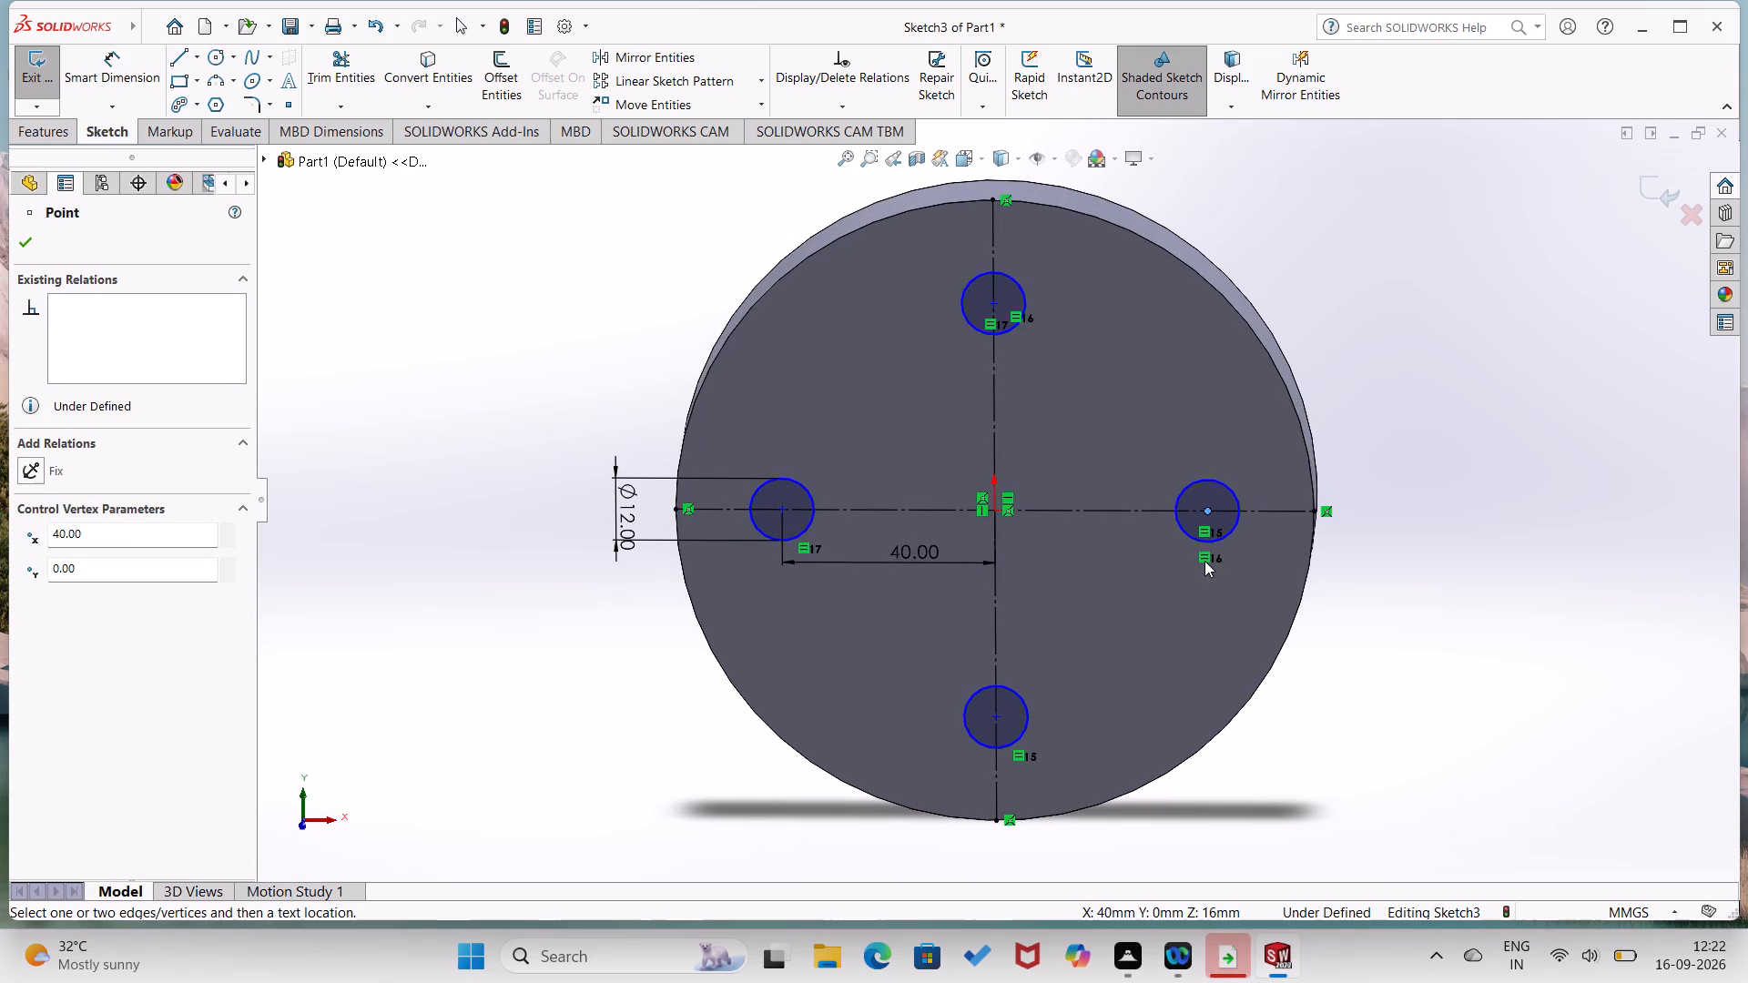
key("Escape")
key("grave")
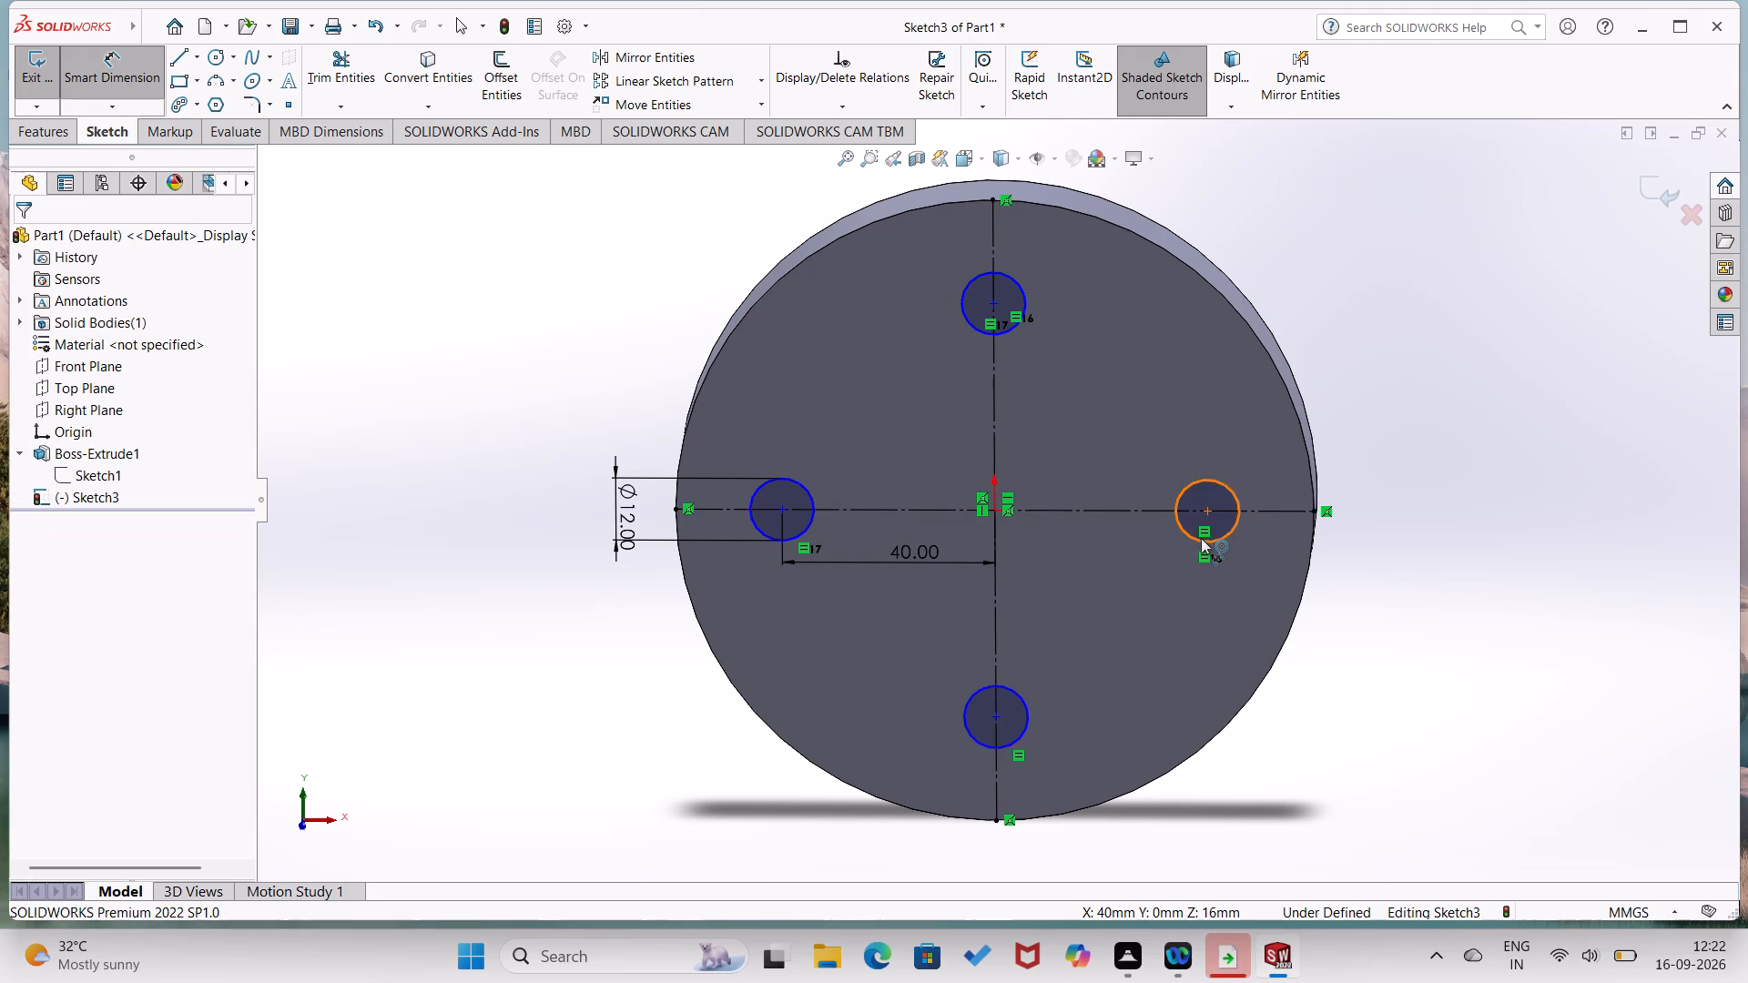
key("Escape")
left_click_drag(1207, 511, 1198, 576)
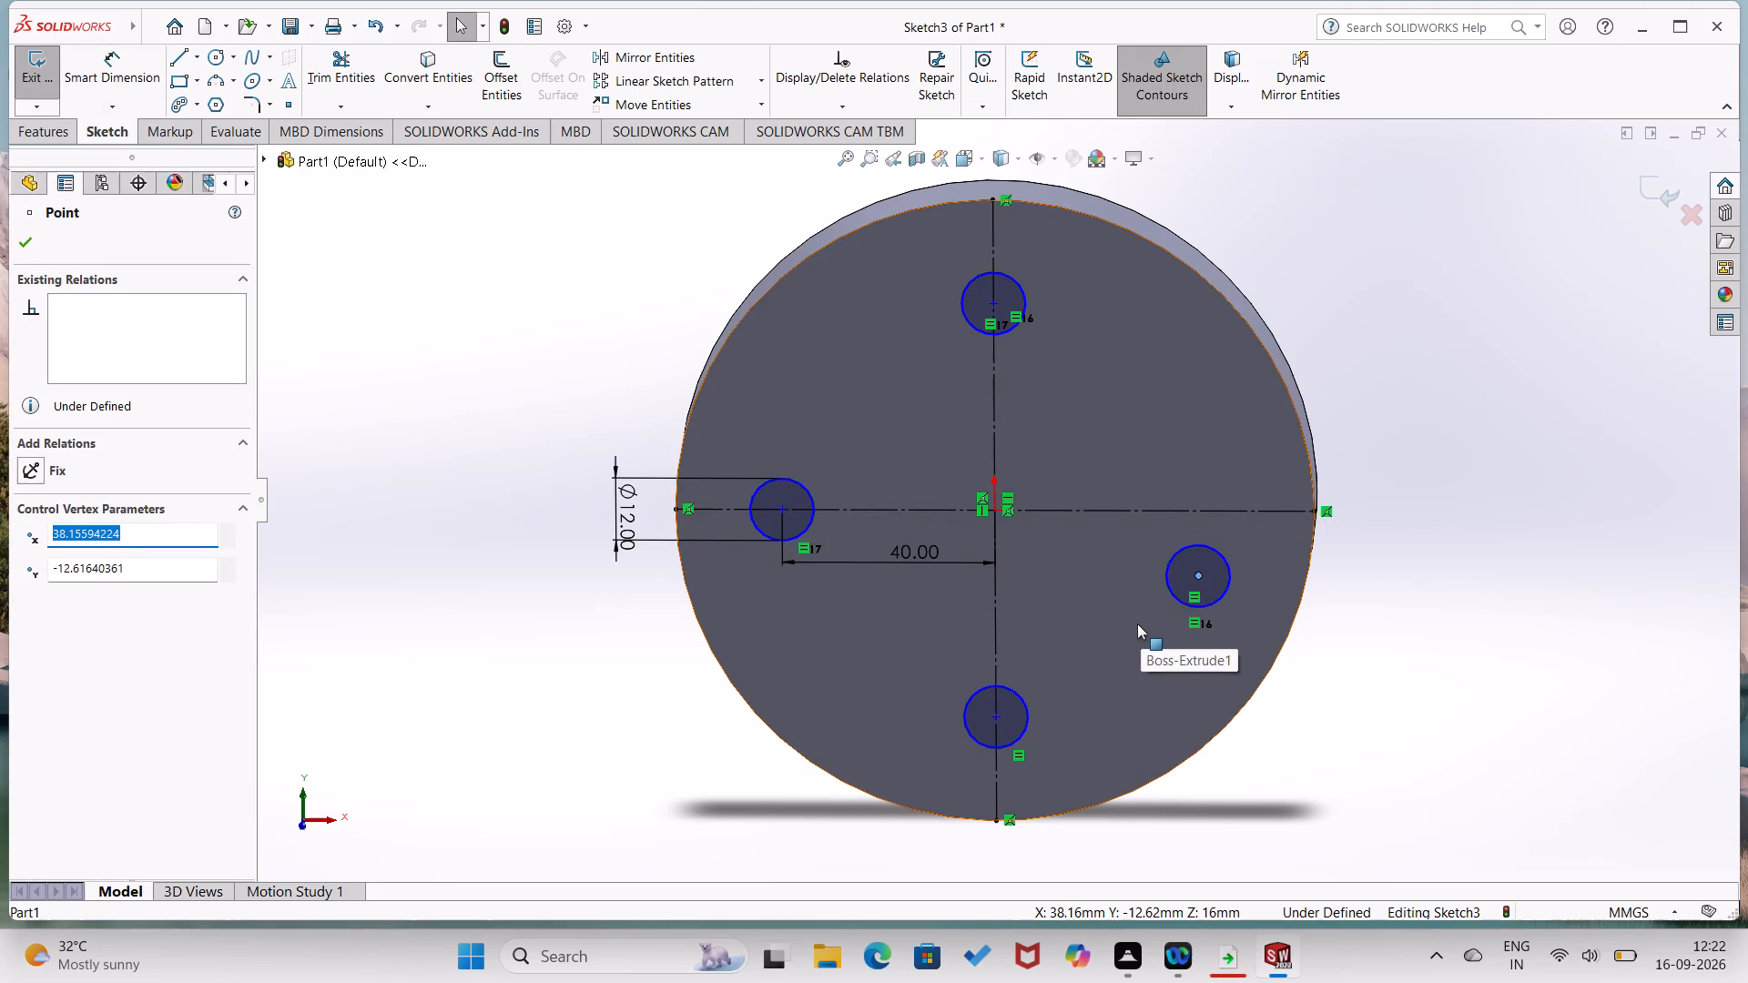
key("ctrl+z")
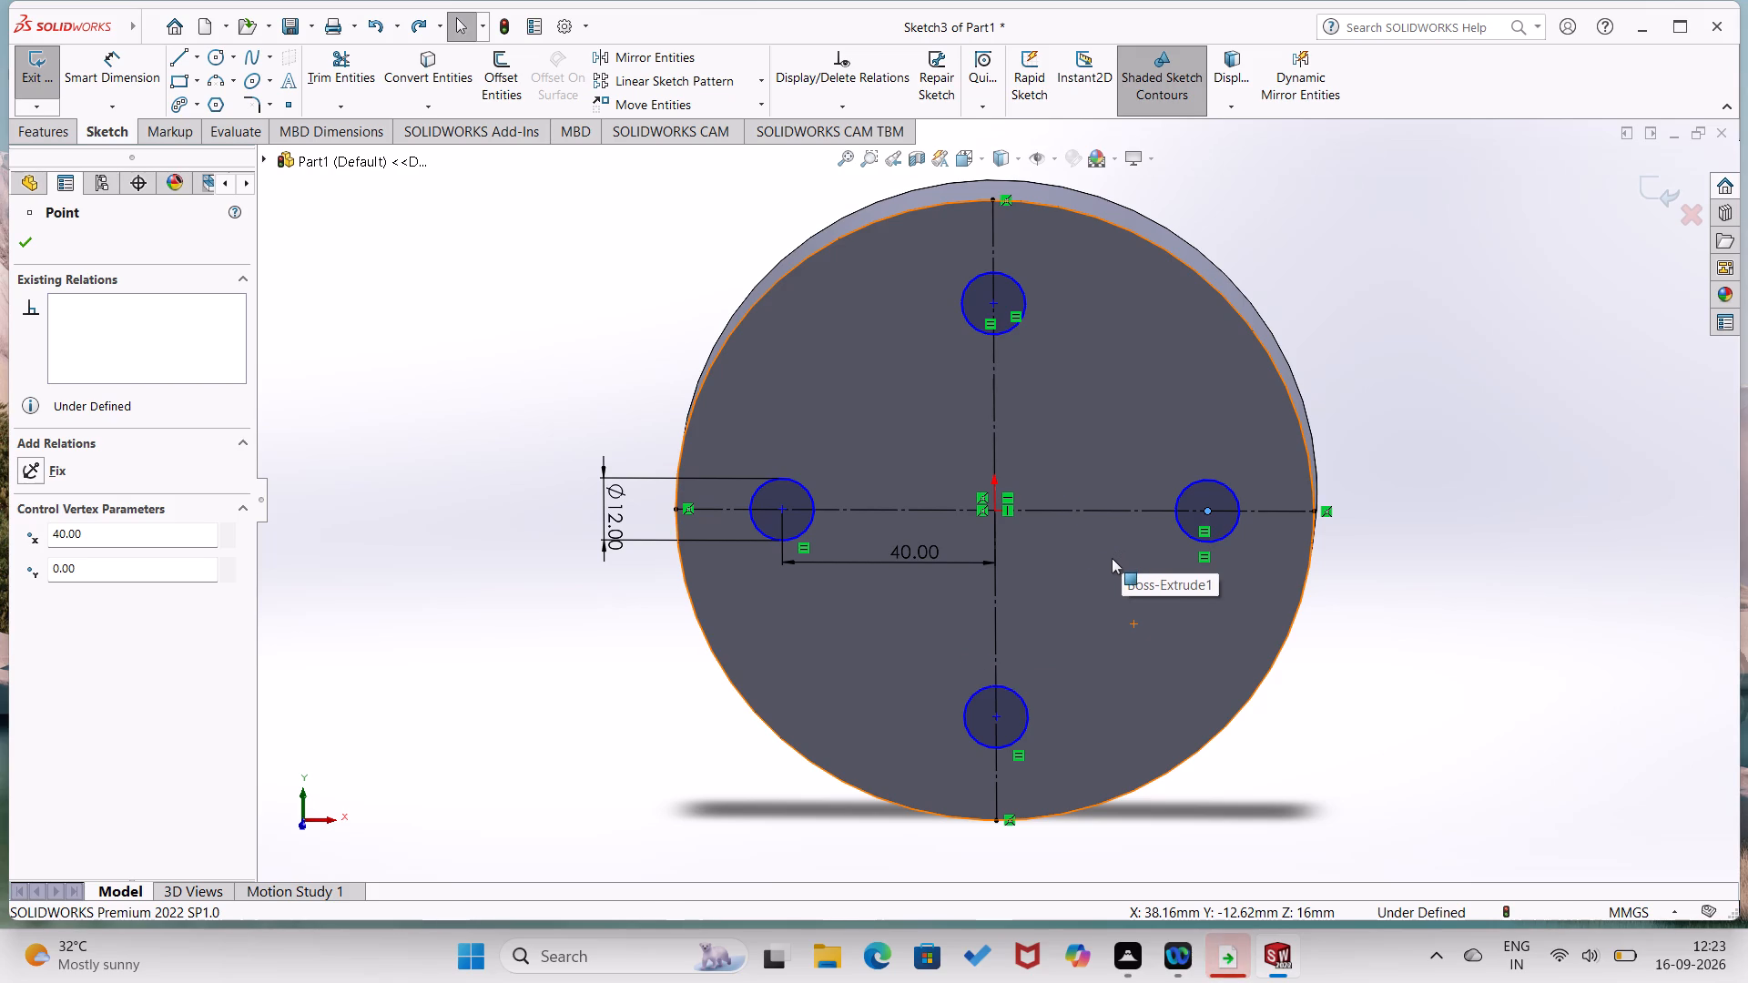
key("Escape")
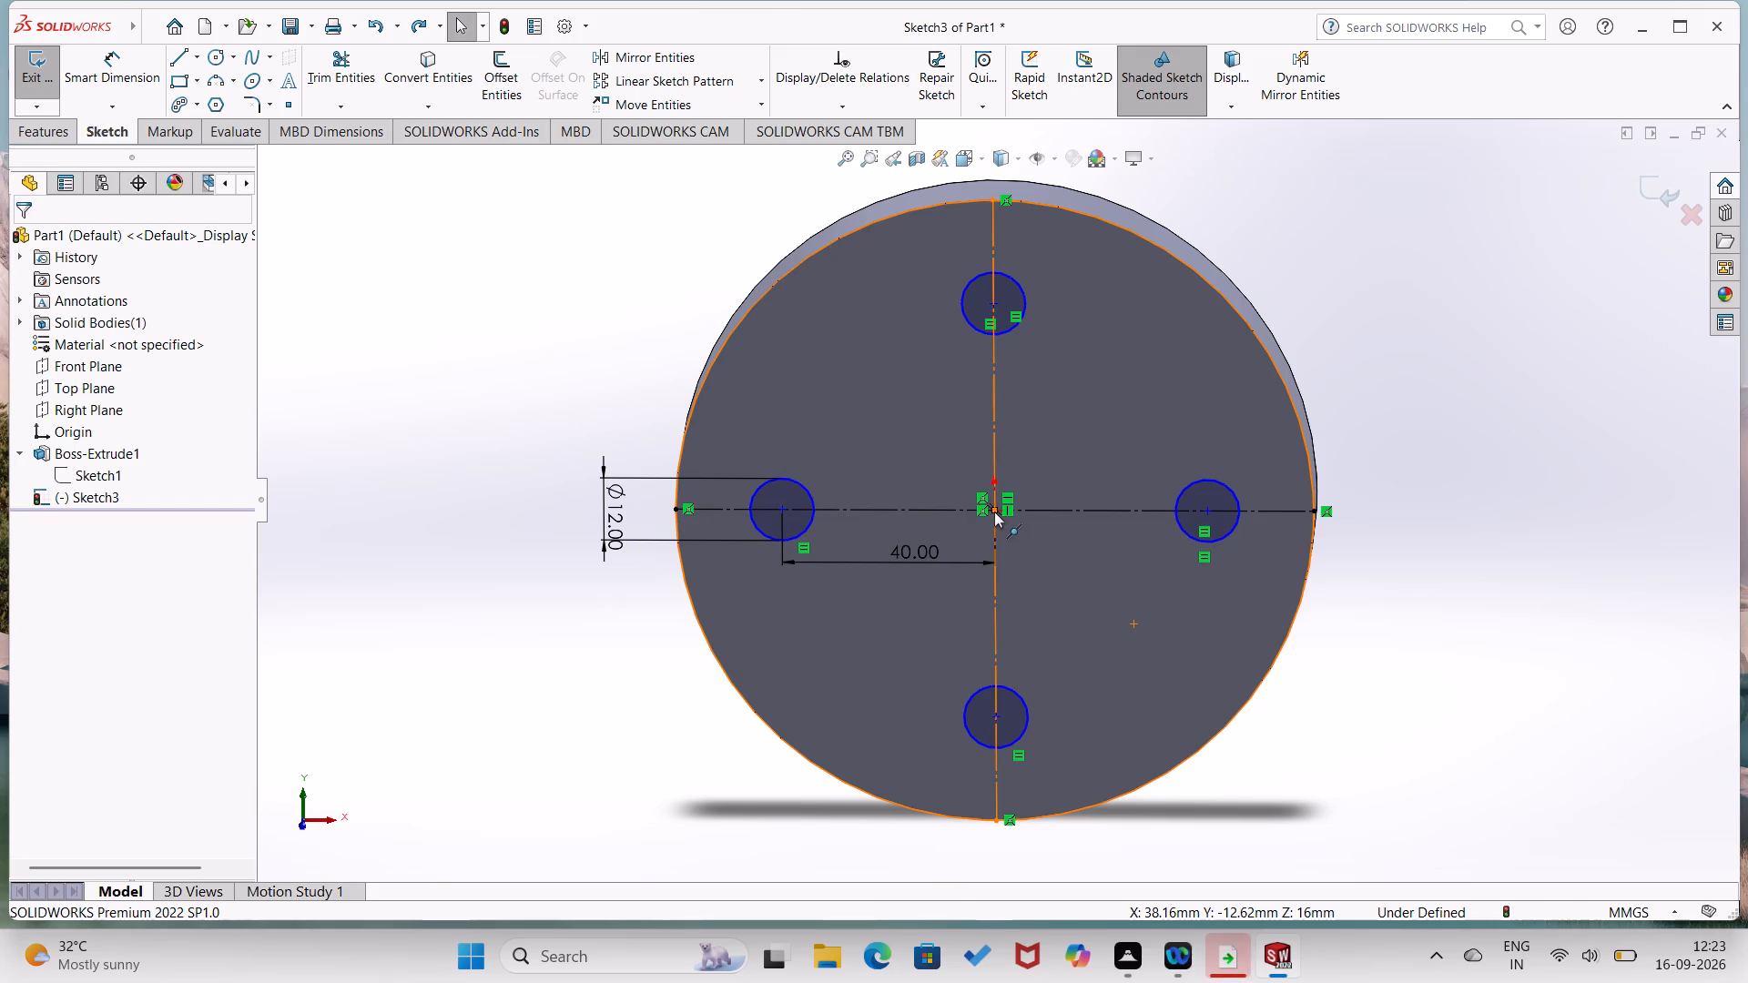
Add a Horizontal relation between the origin and the centres of the left and right small circles.
left_click(993, 509, "ctrl")
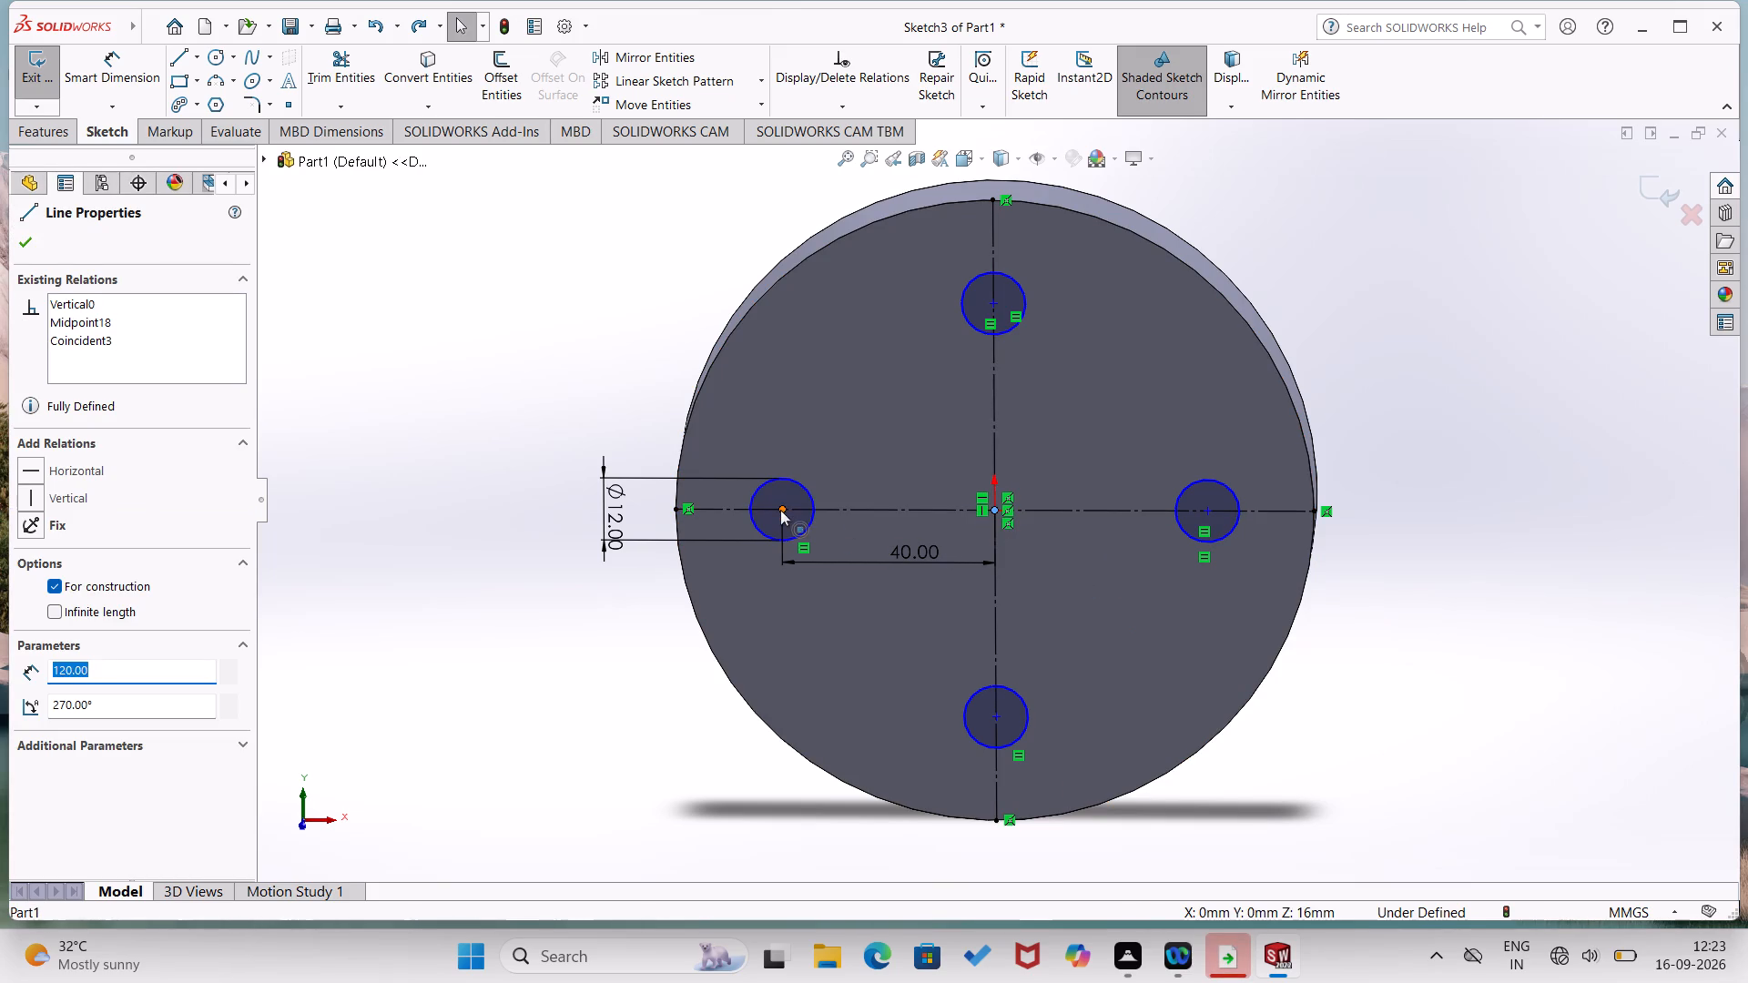
left_click(780, 510, "ctrl")
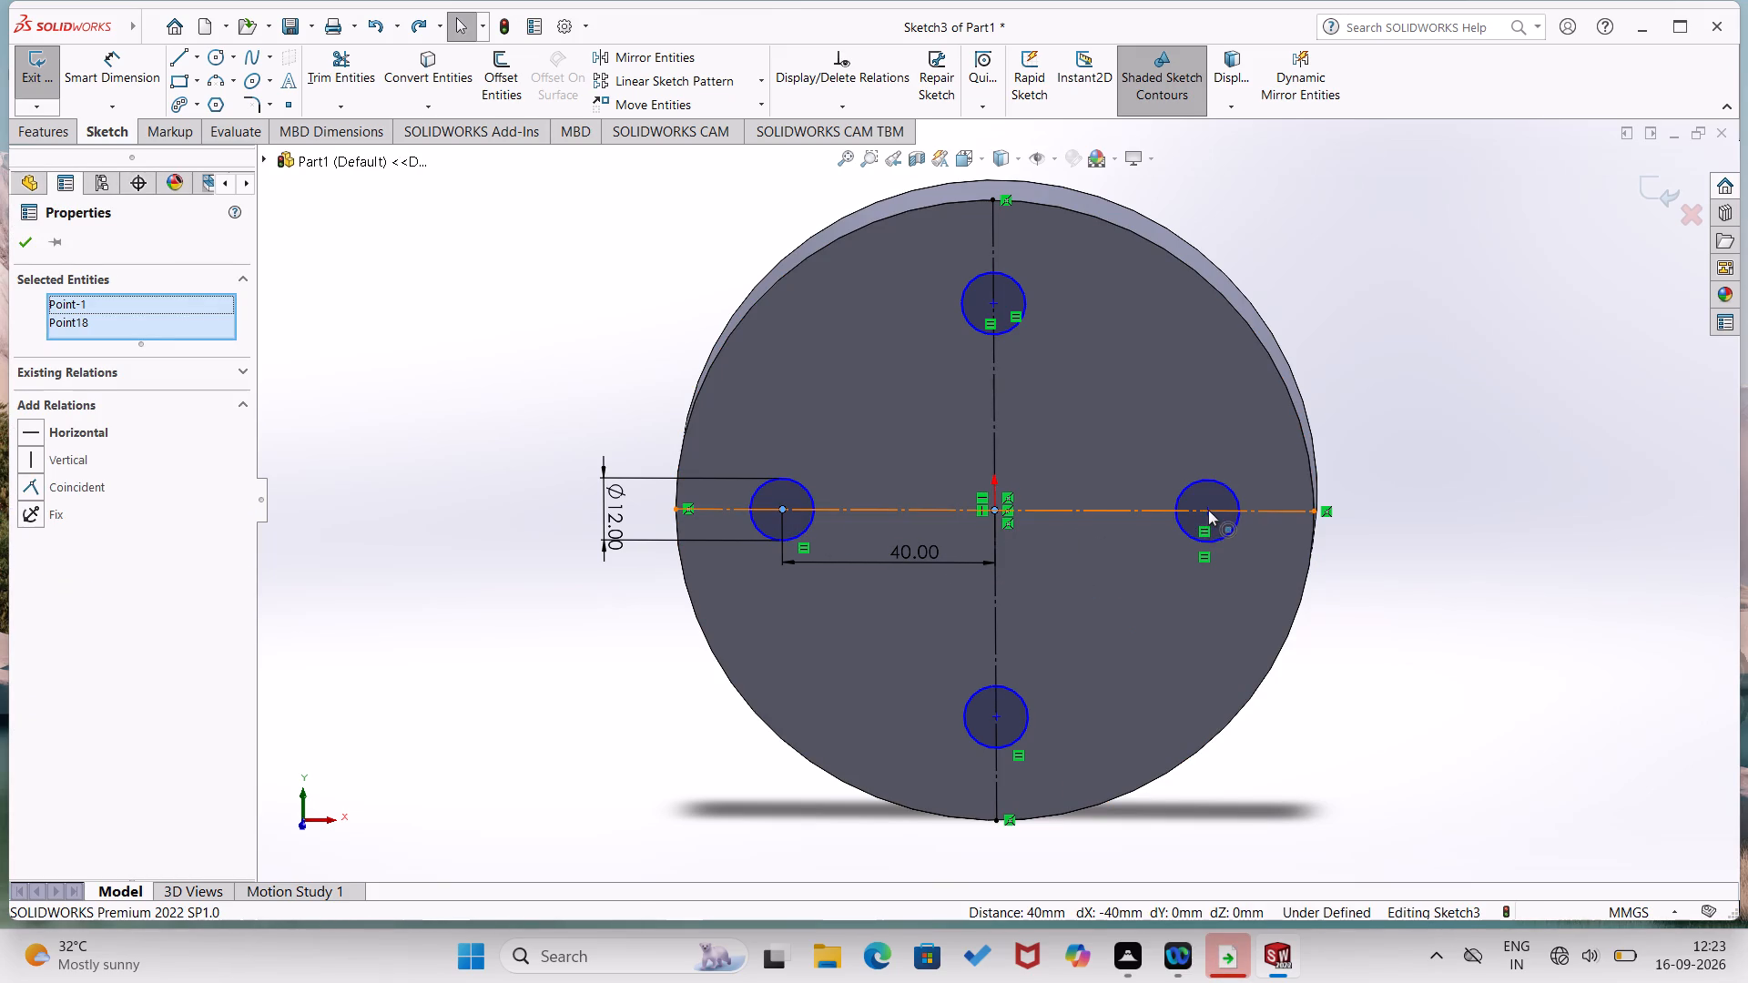
left_click(1208, 510, "ctrl")
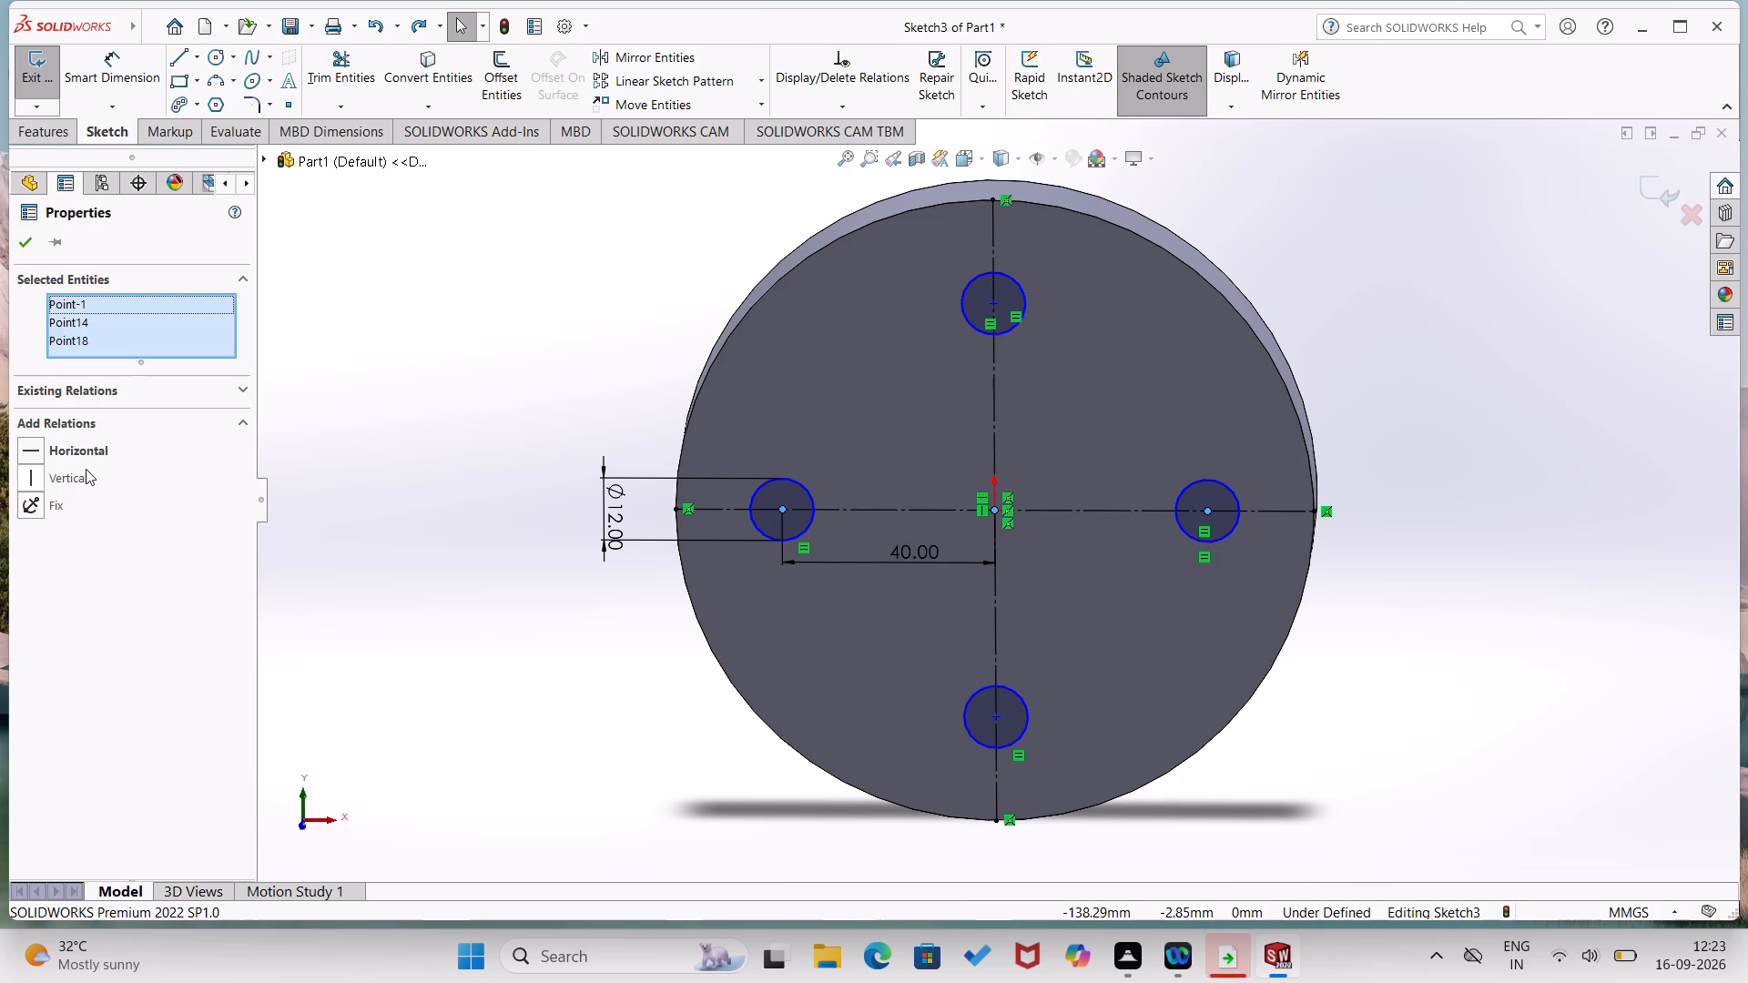
left_click(25, 450)
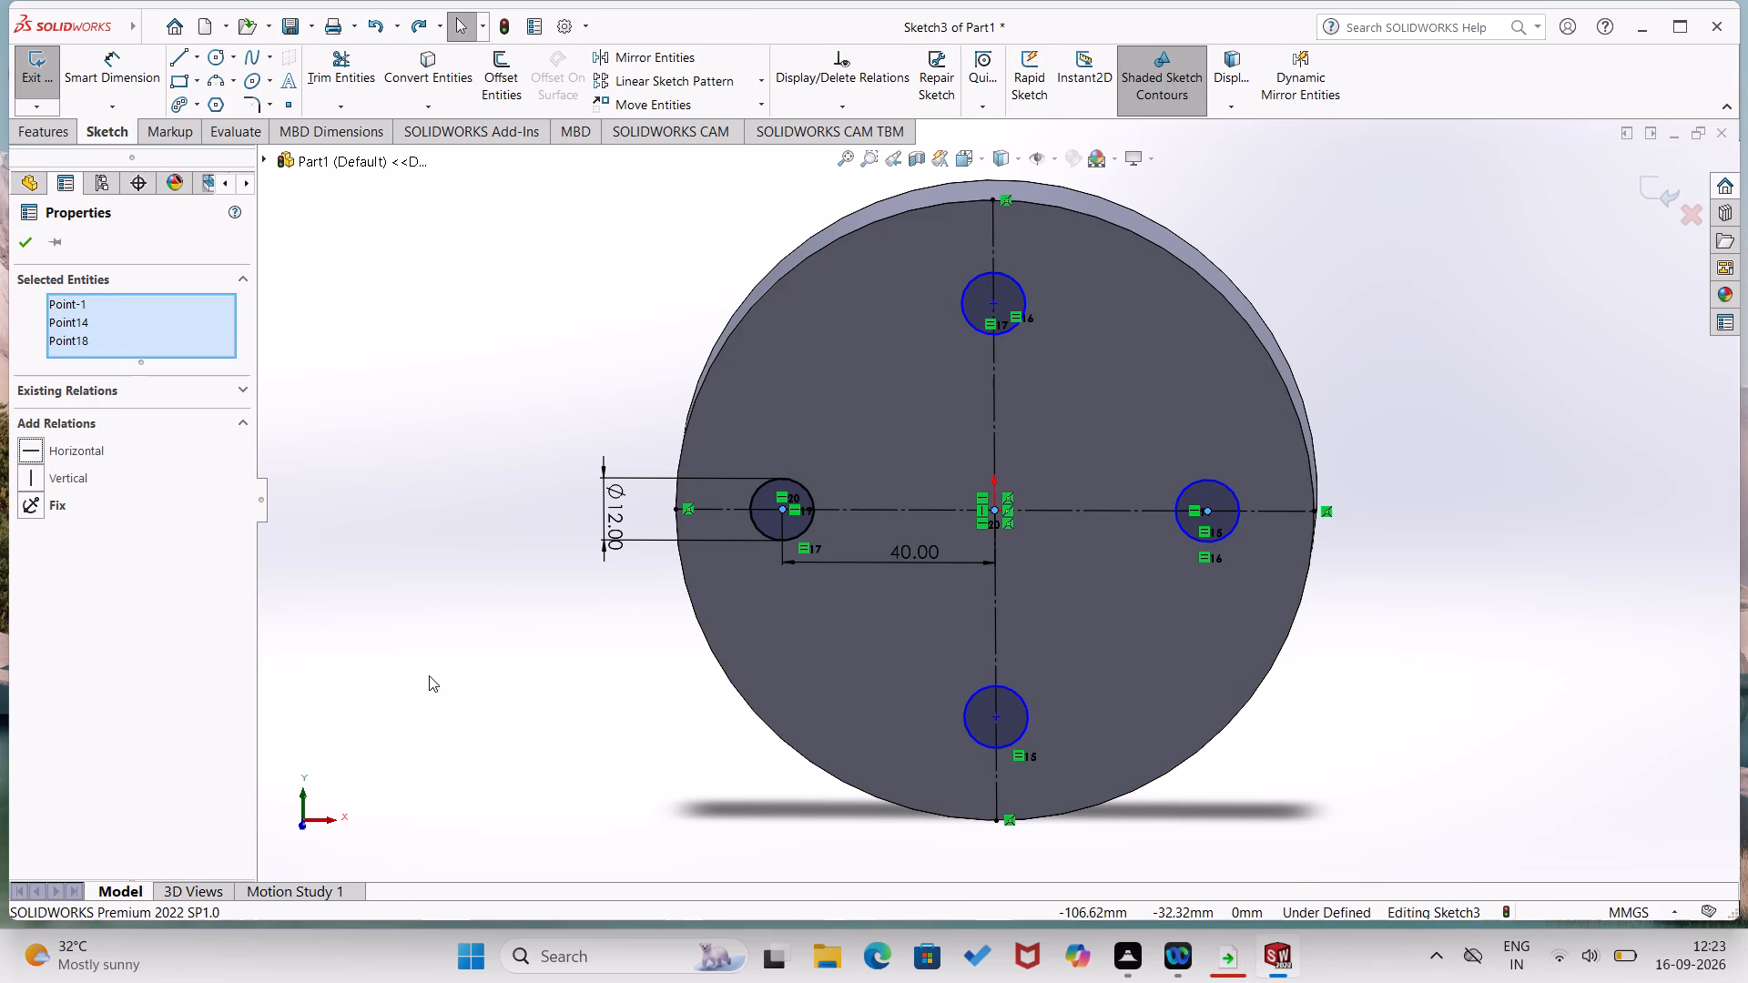
left_click(429, 675)
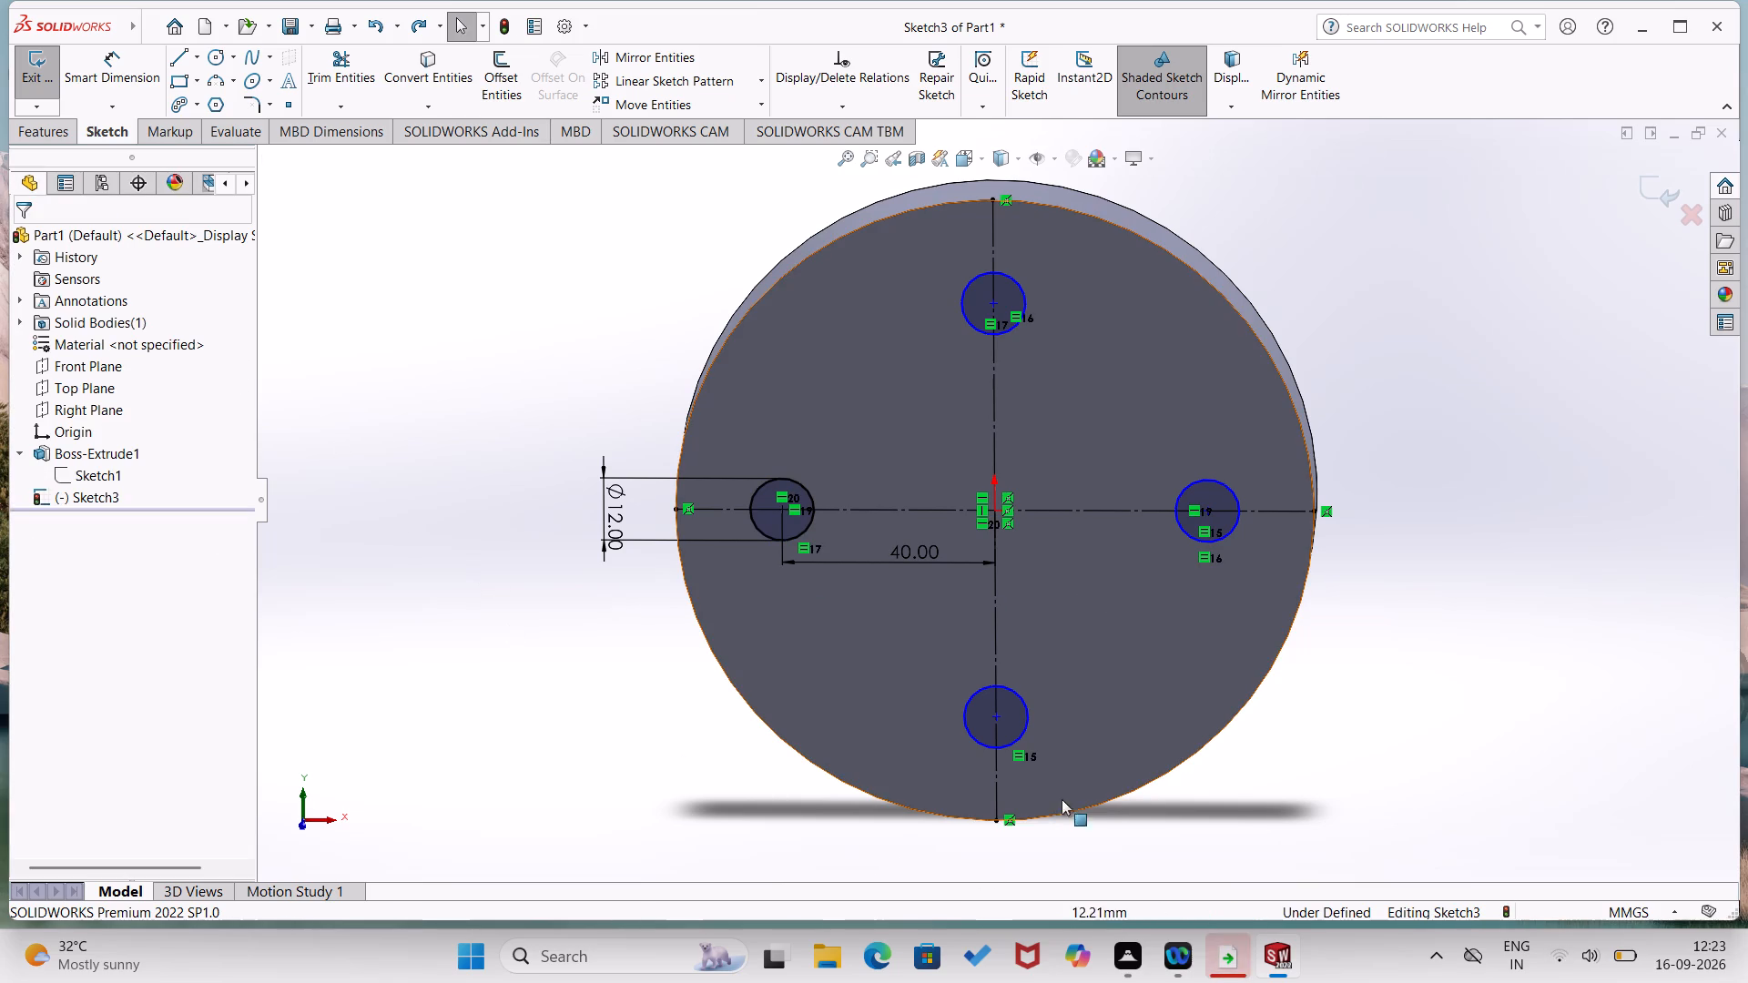
Add a Vertical relation between the origin and the centres of the top and bottom small circles.
left_click(997, 718)
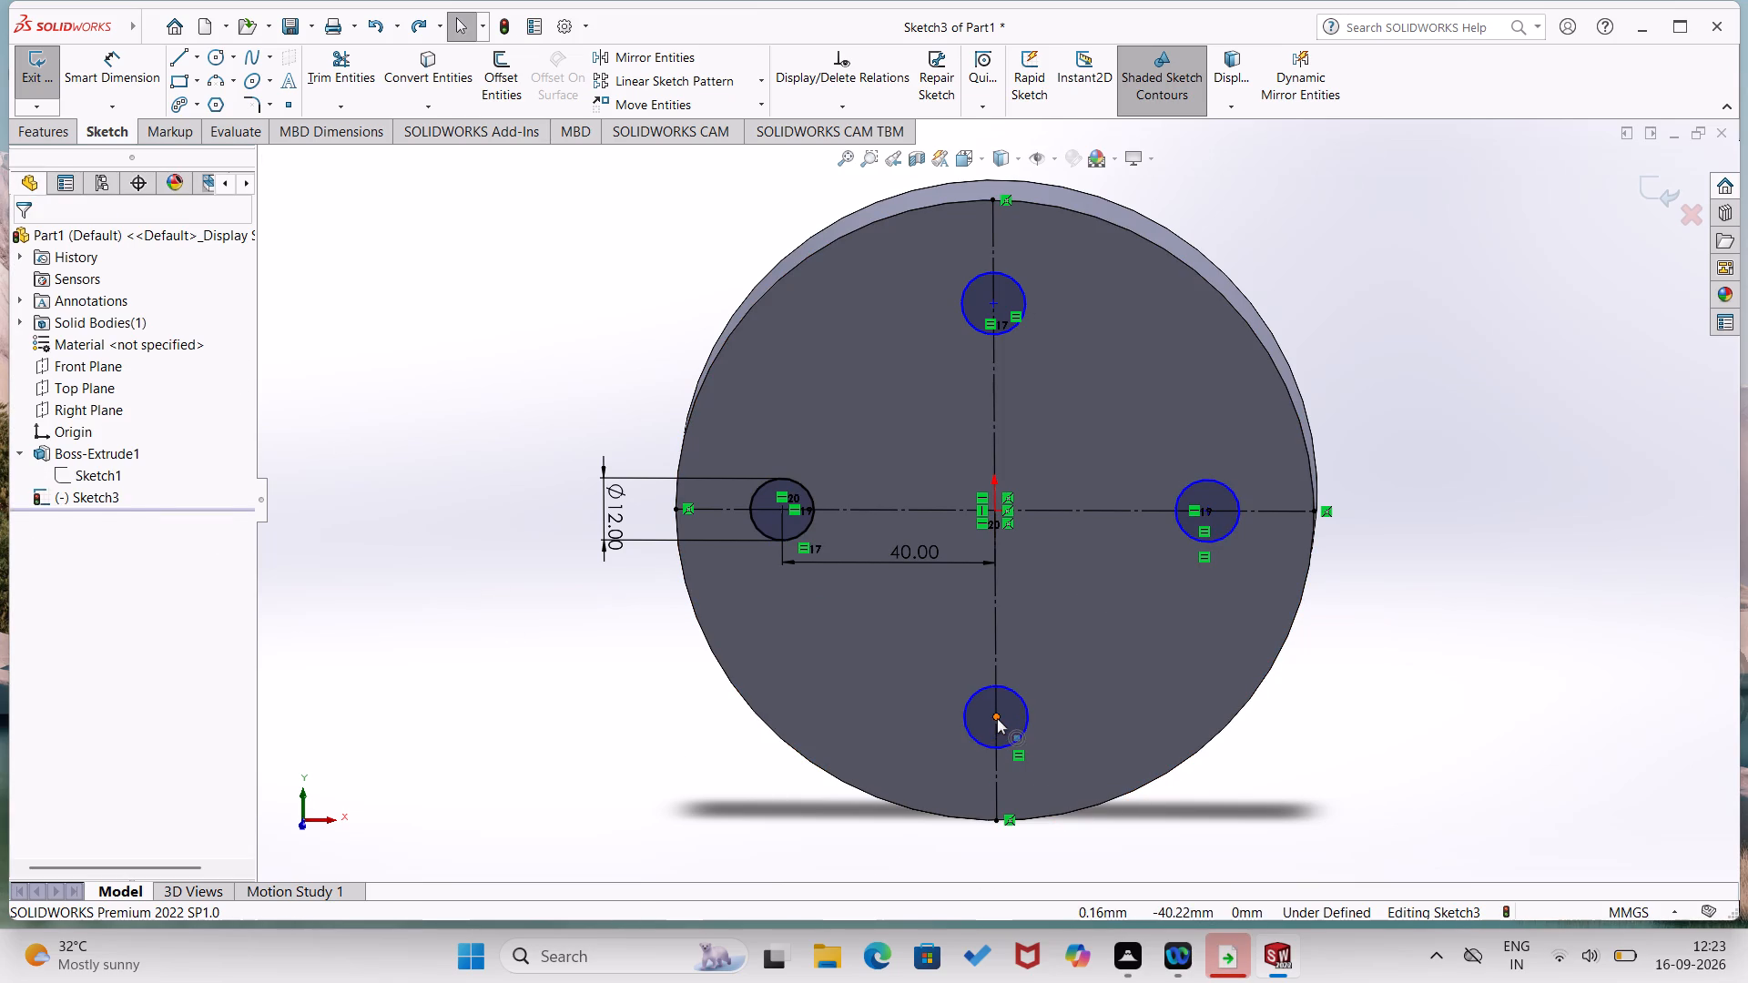
left_click(995, 512, "shift")
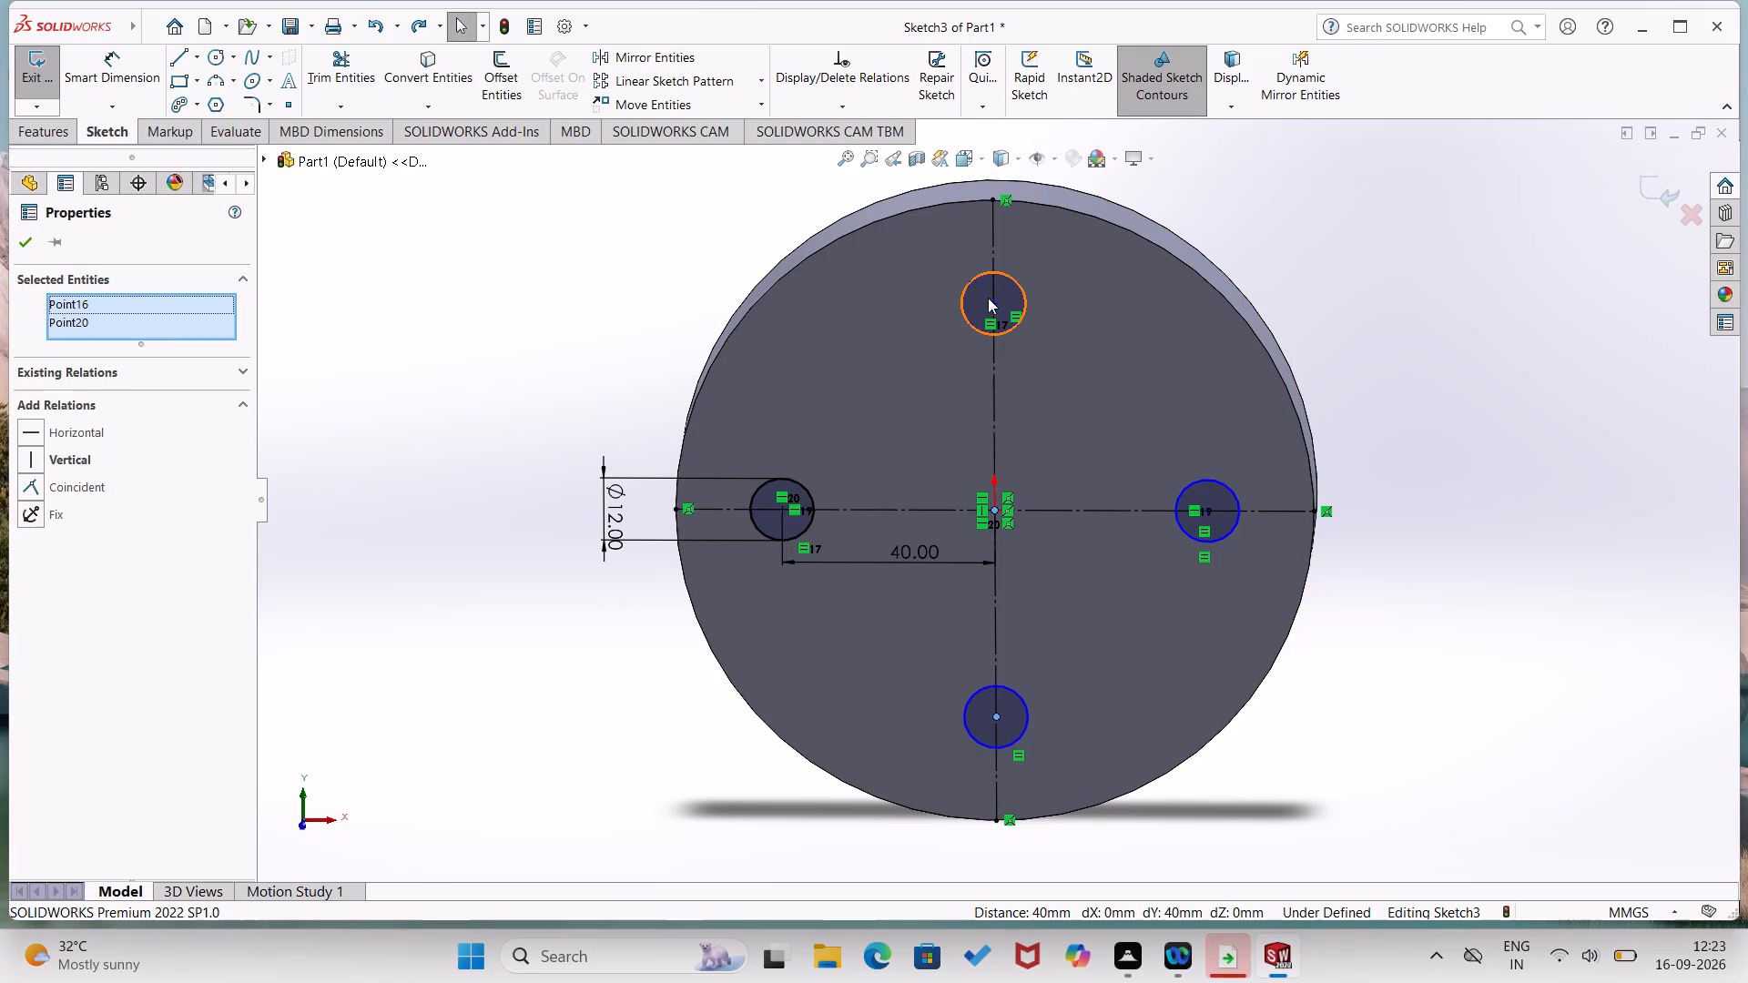
left_click(991, 301, "shift")
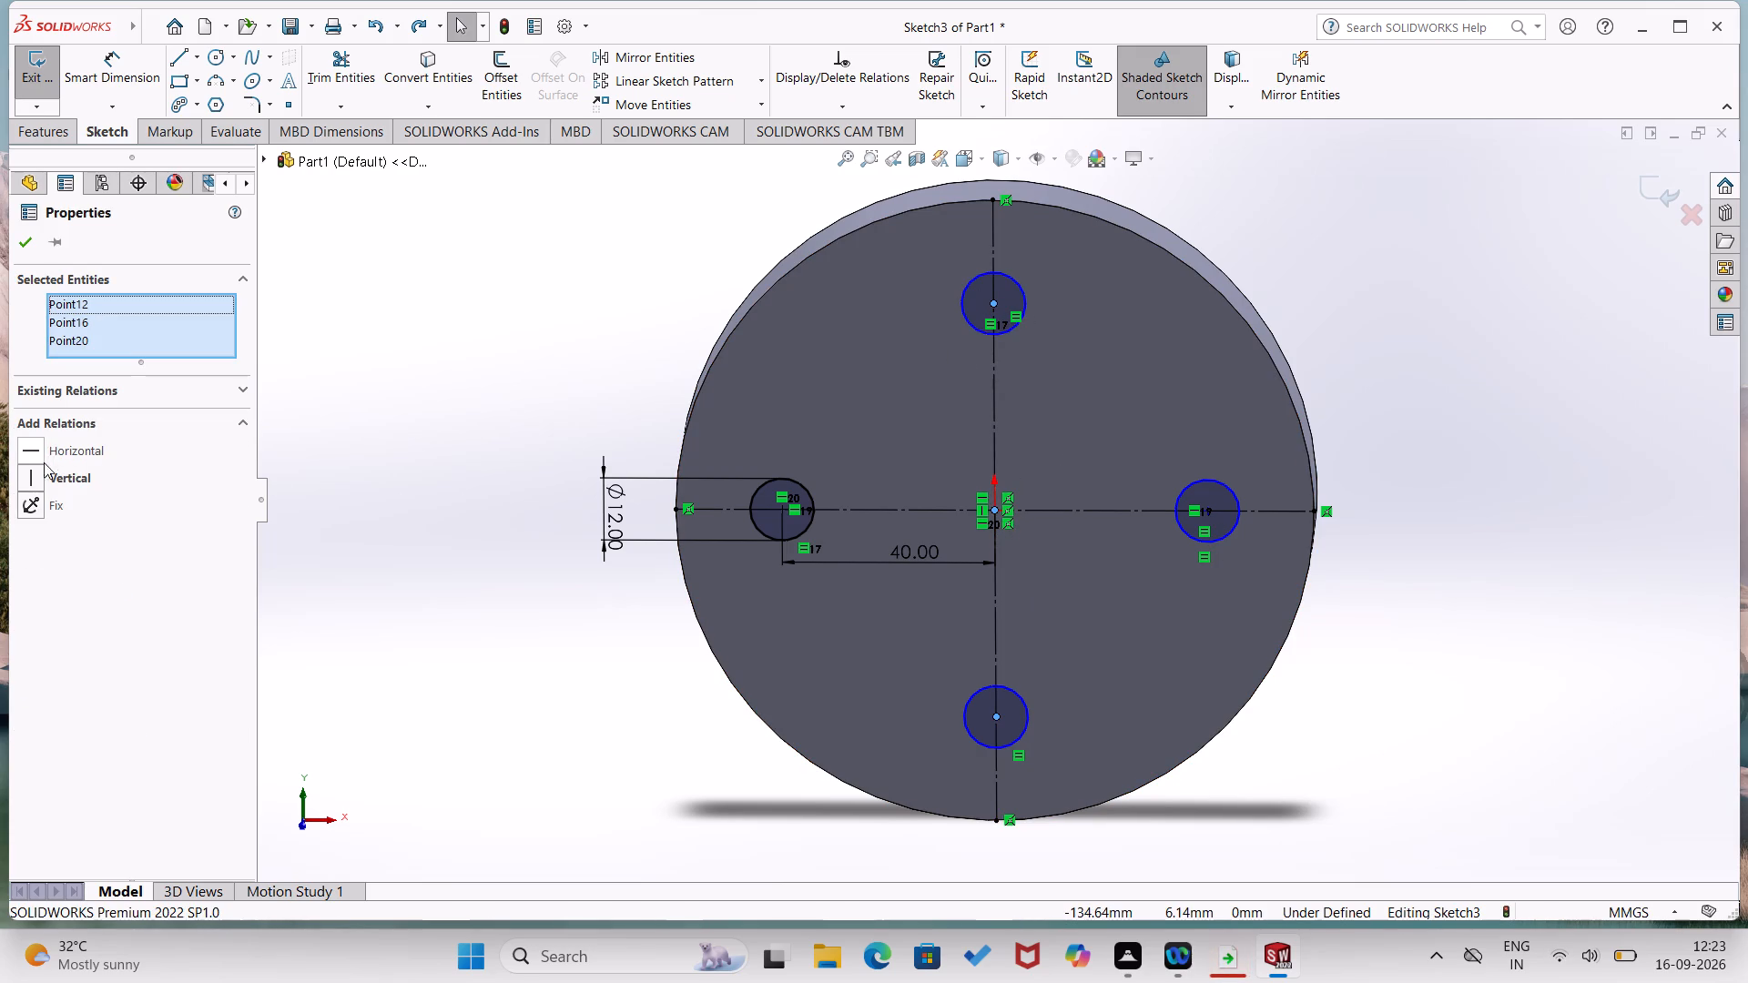
left_click(30, 472)
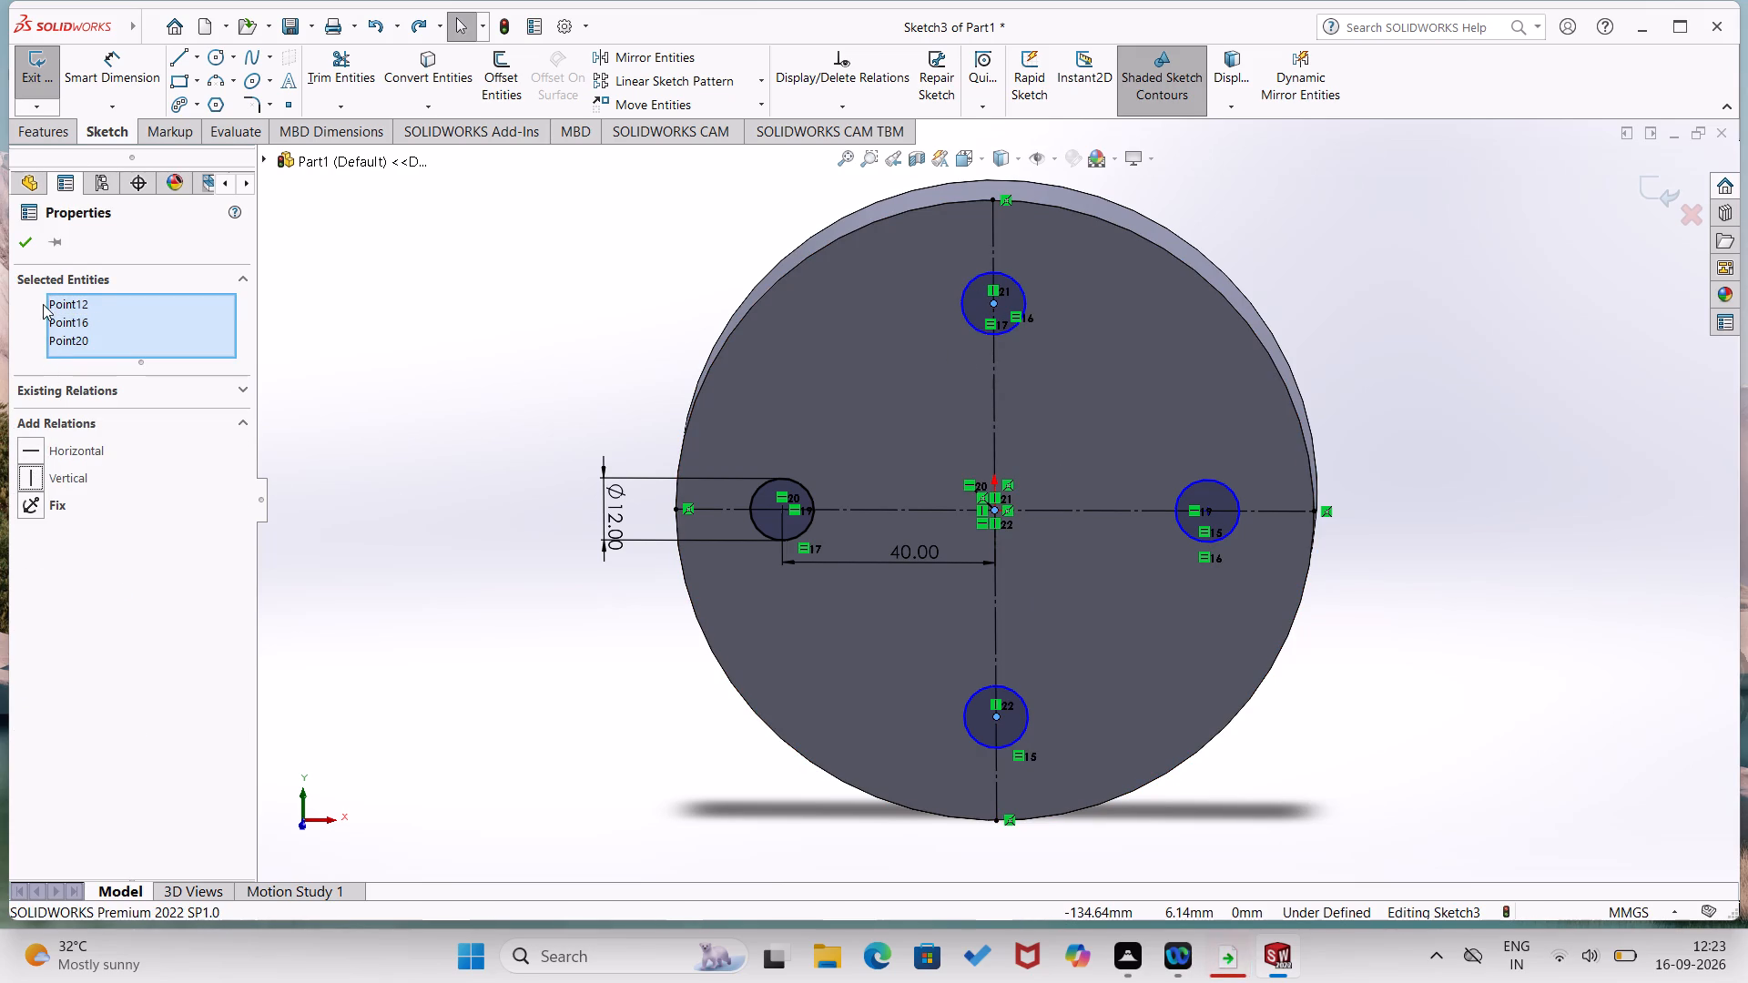
left_click(28, 239)
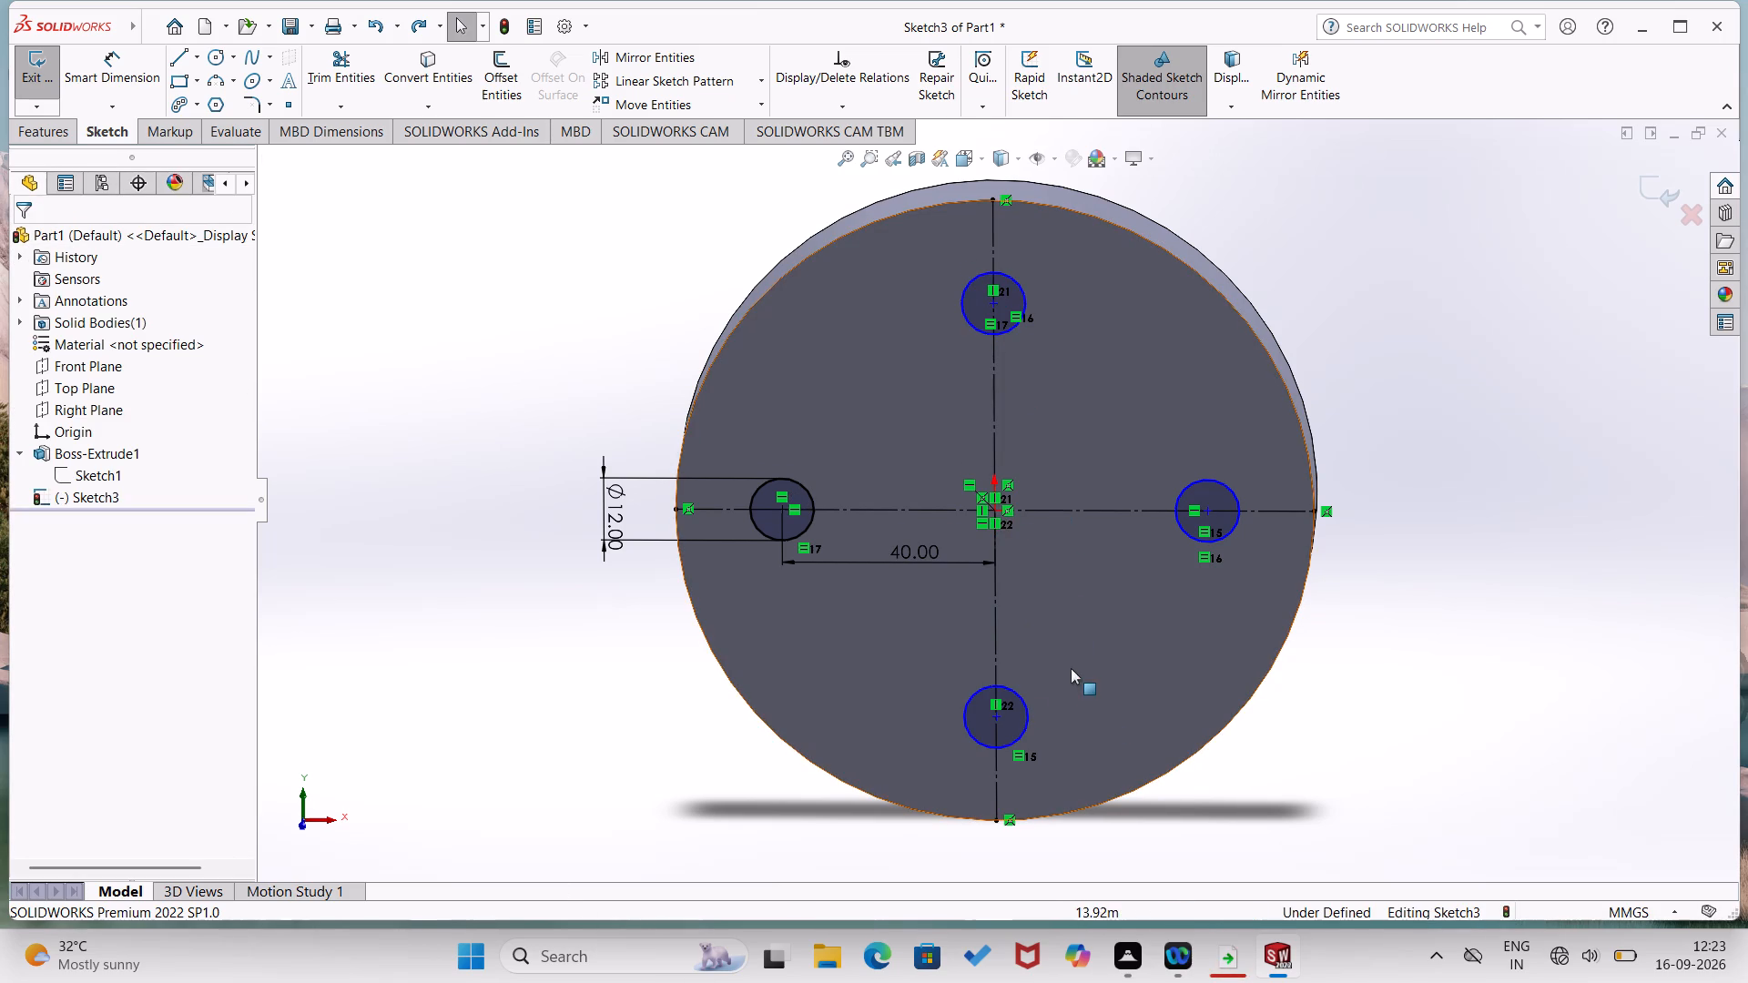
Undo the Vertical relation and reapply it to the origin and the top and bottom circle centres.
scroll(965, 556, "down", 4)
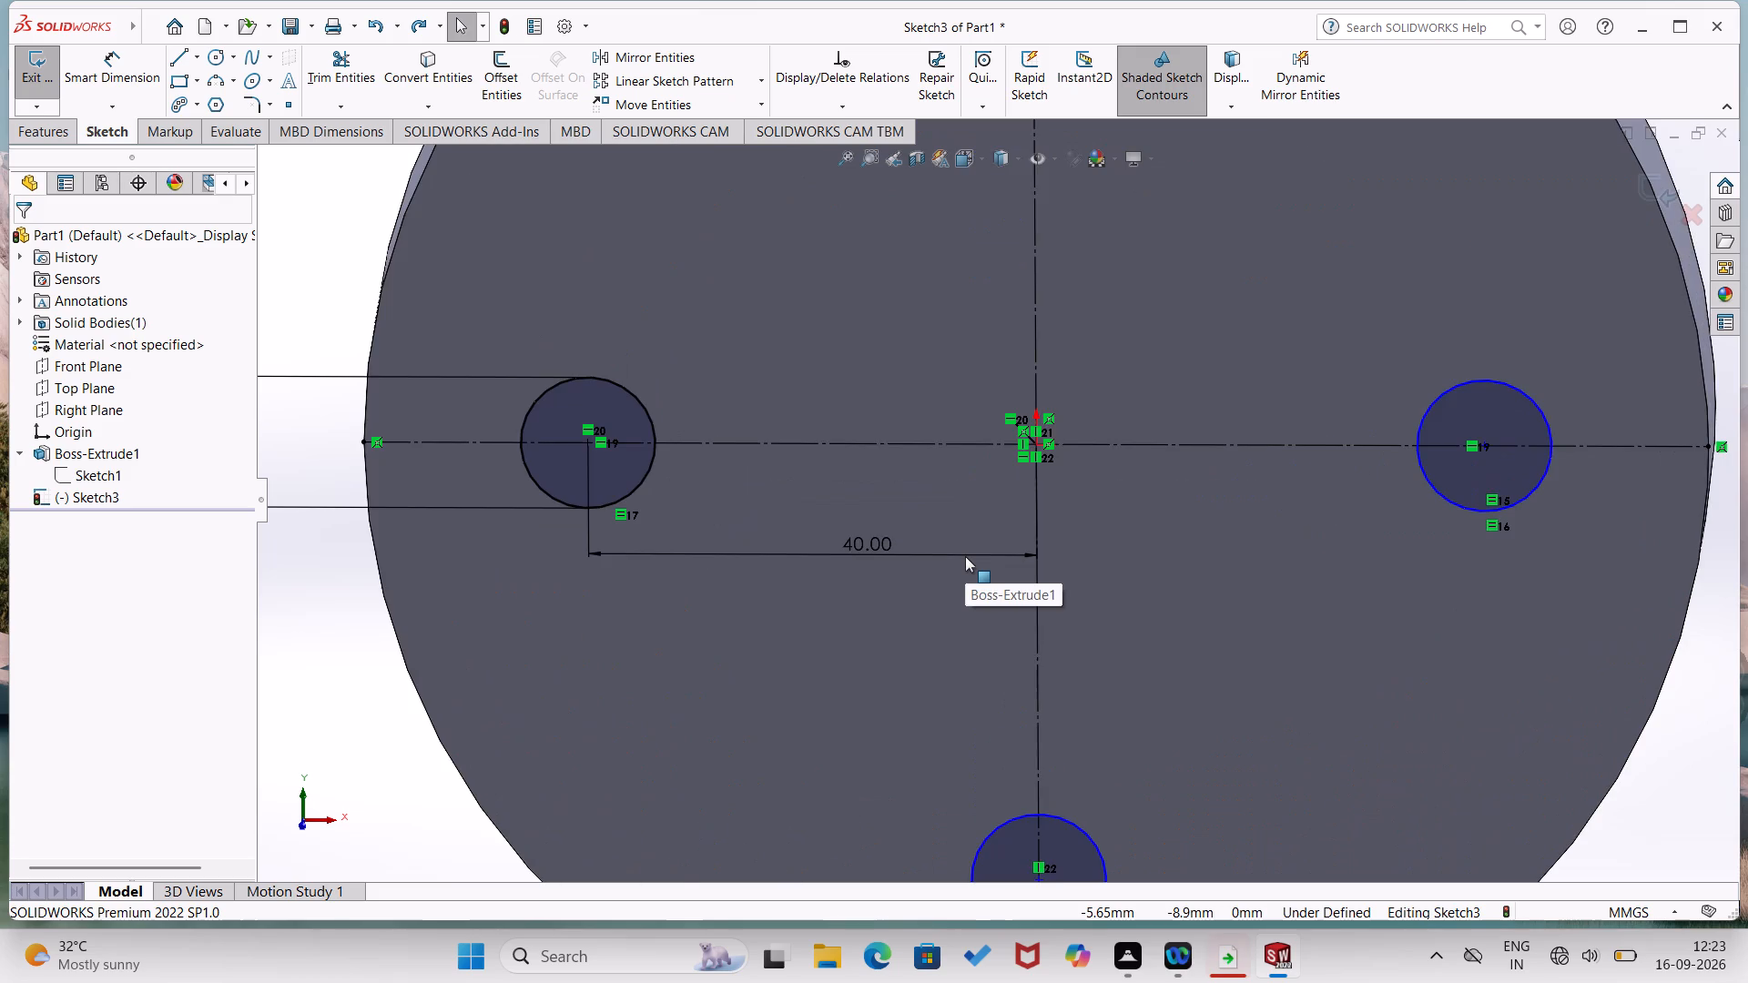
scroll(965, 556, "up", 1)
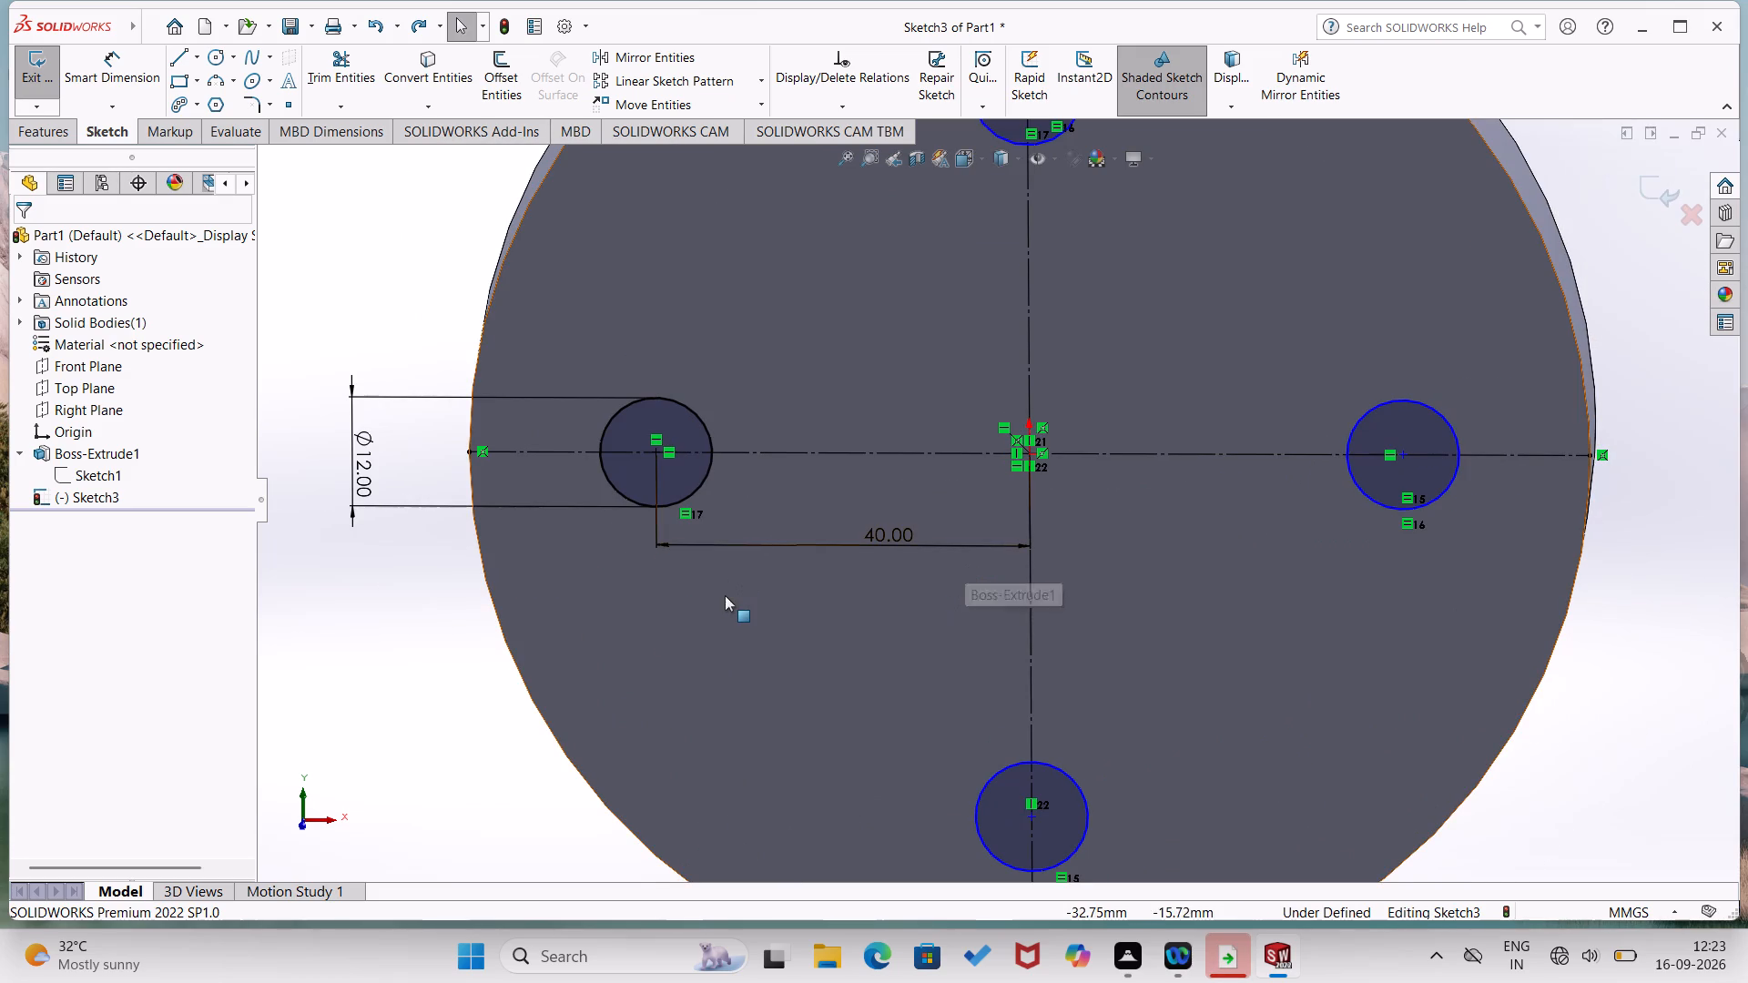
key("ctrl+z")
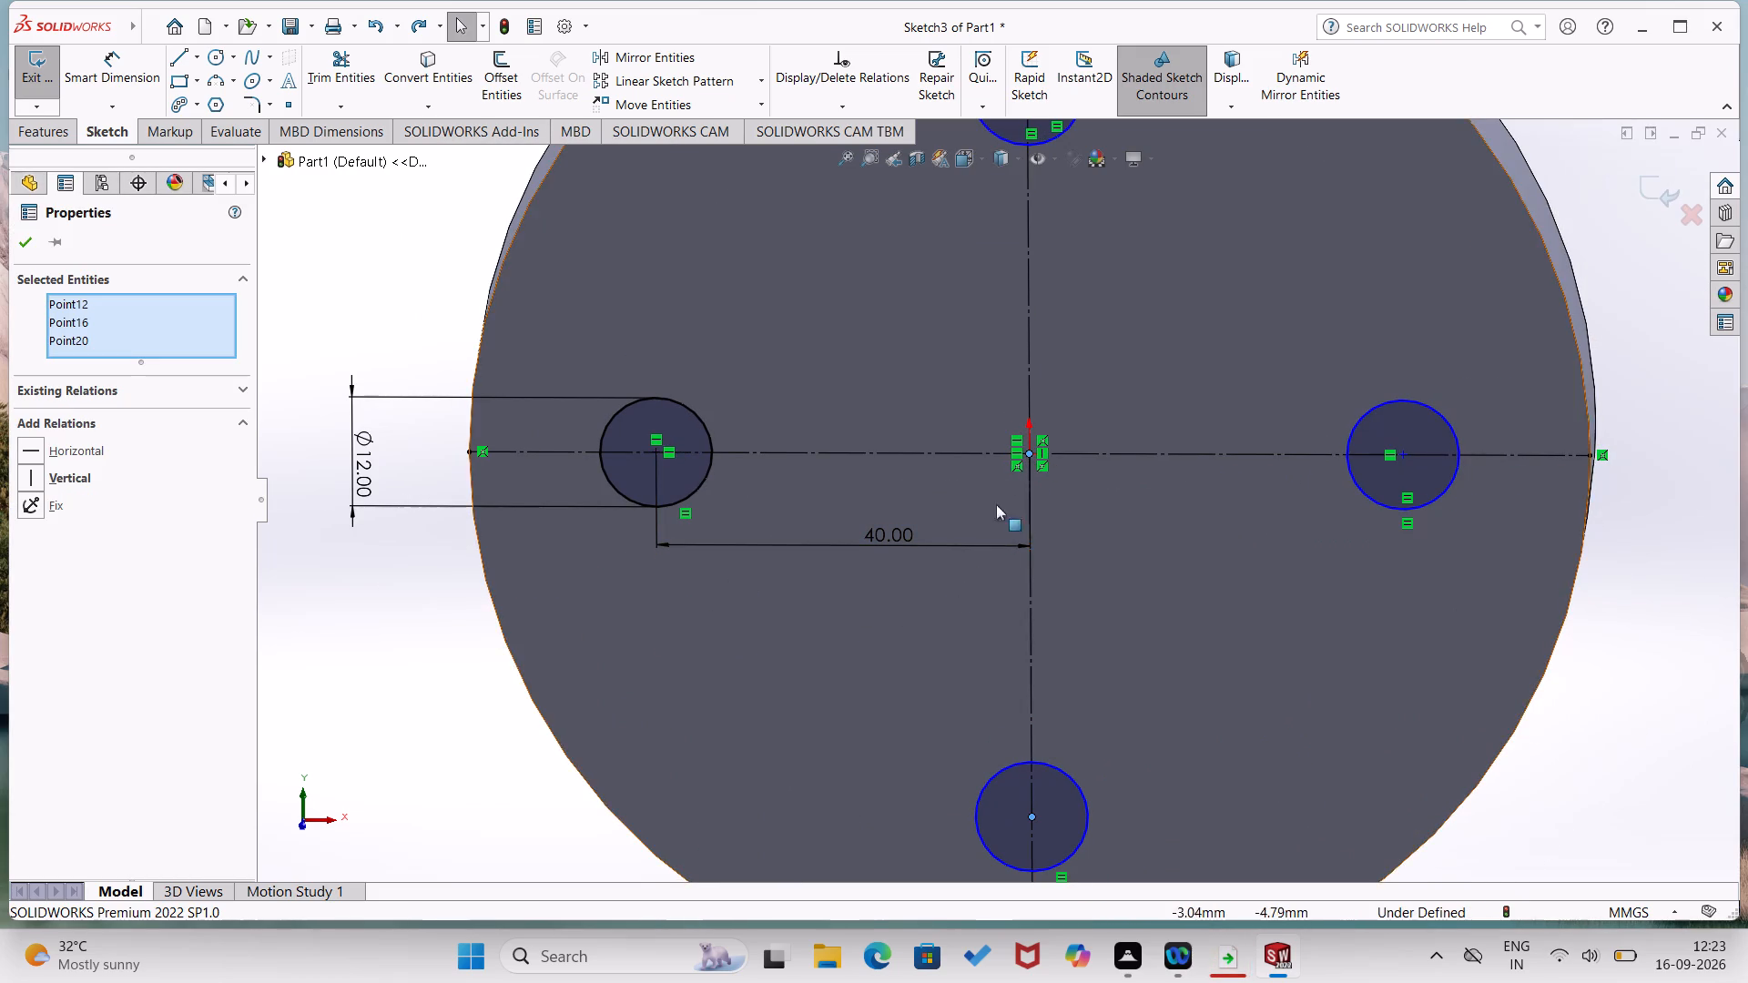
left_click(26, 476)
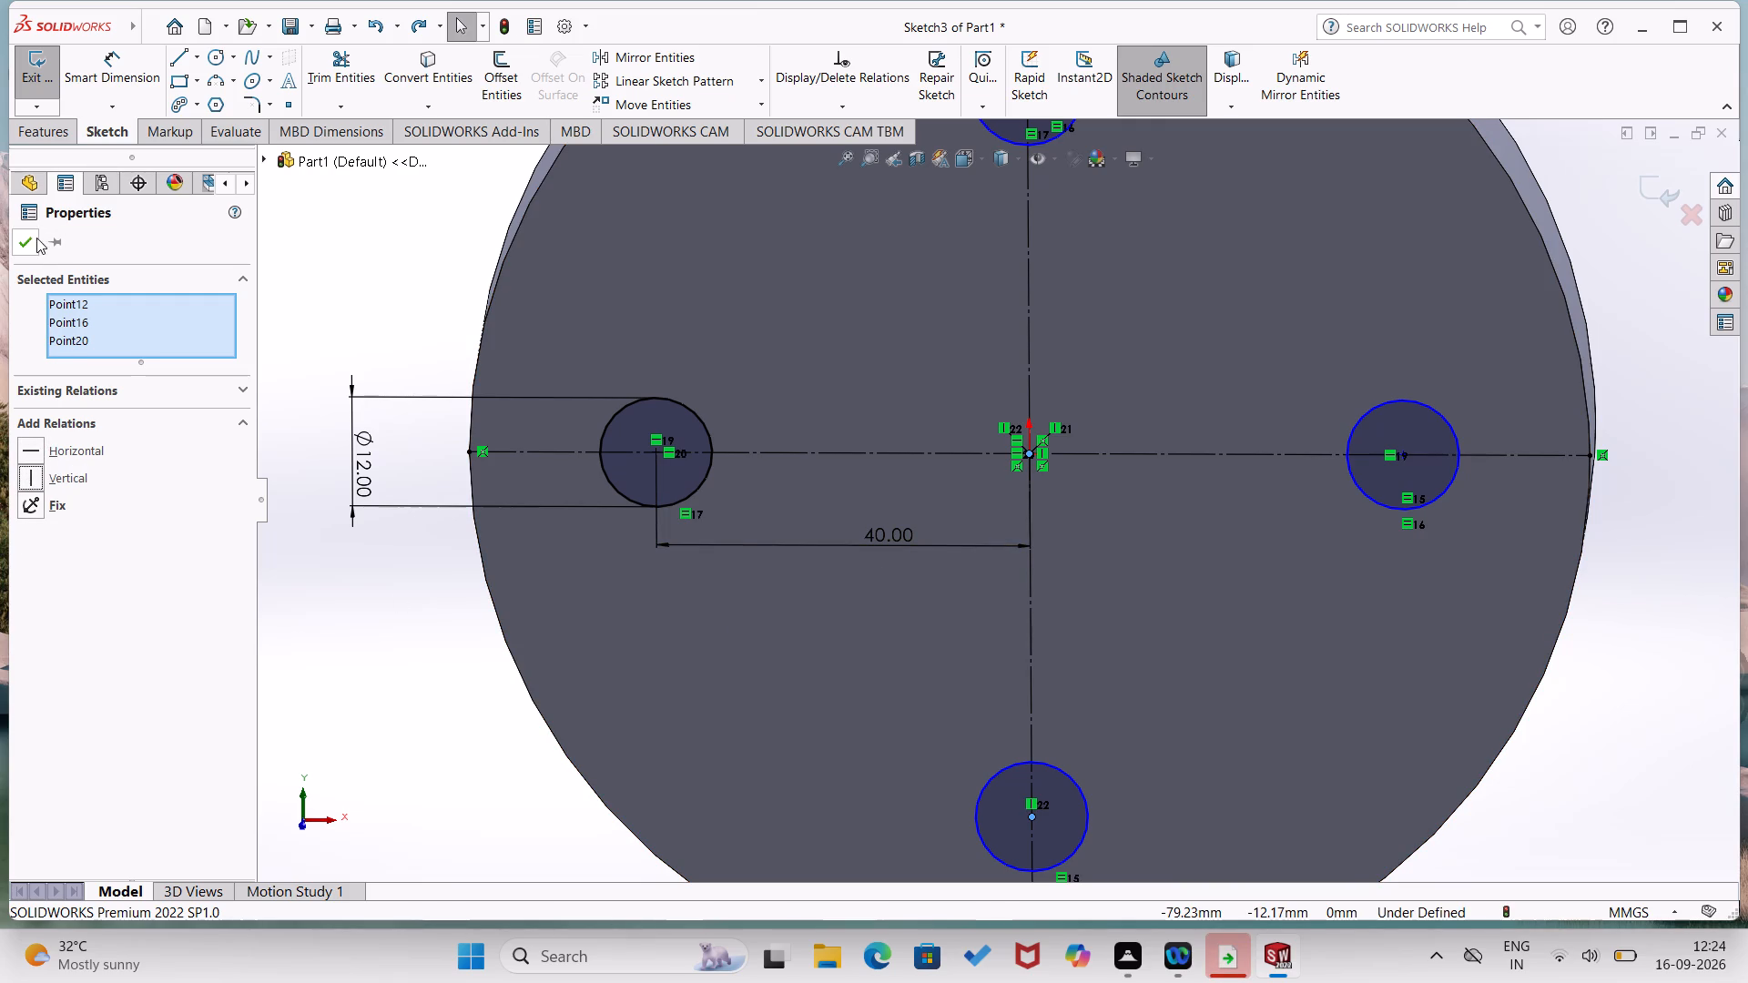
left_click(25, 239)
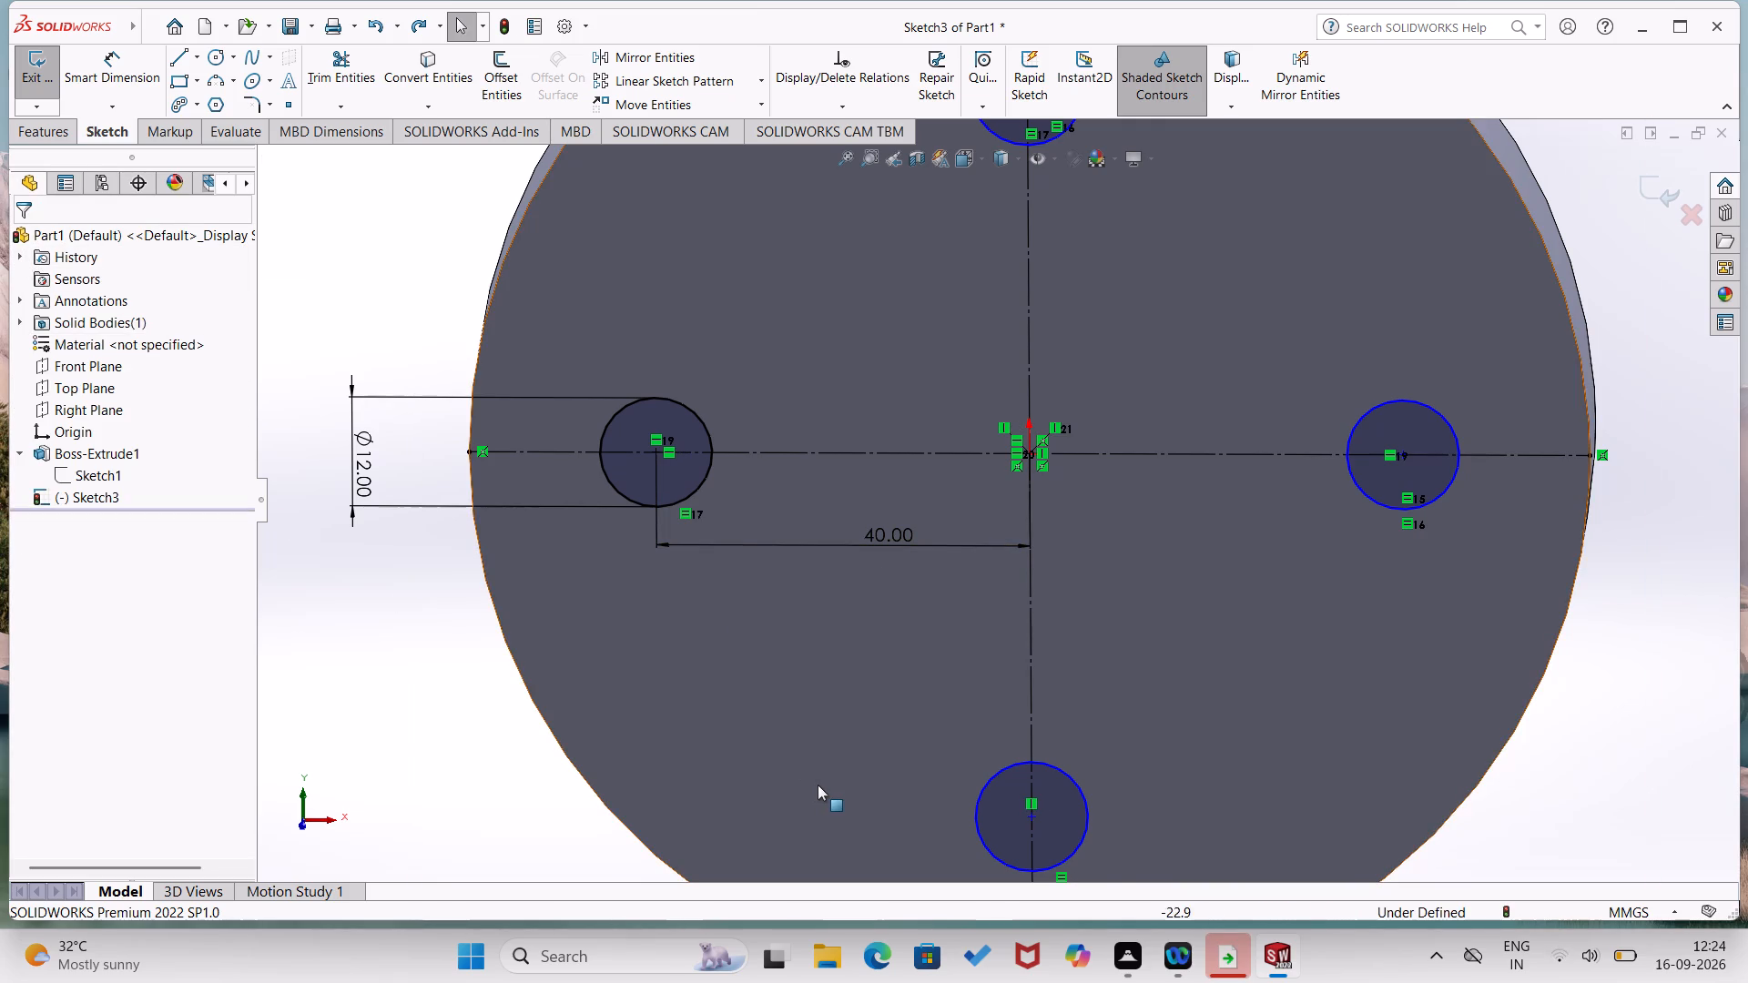
Dimension the distance from the top small circle's centre to the origin as 40 mm.
scroll(818, 785, "down", 1)
scroll(819, 785, "up", 3)
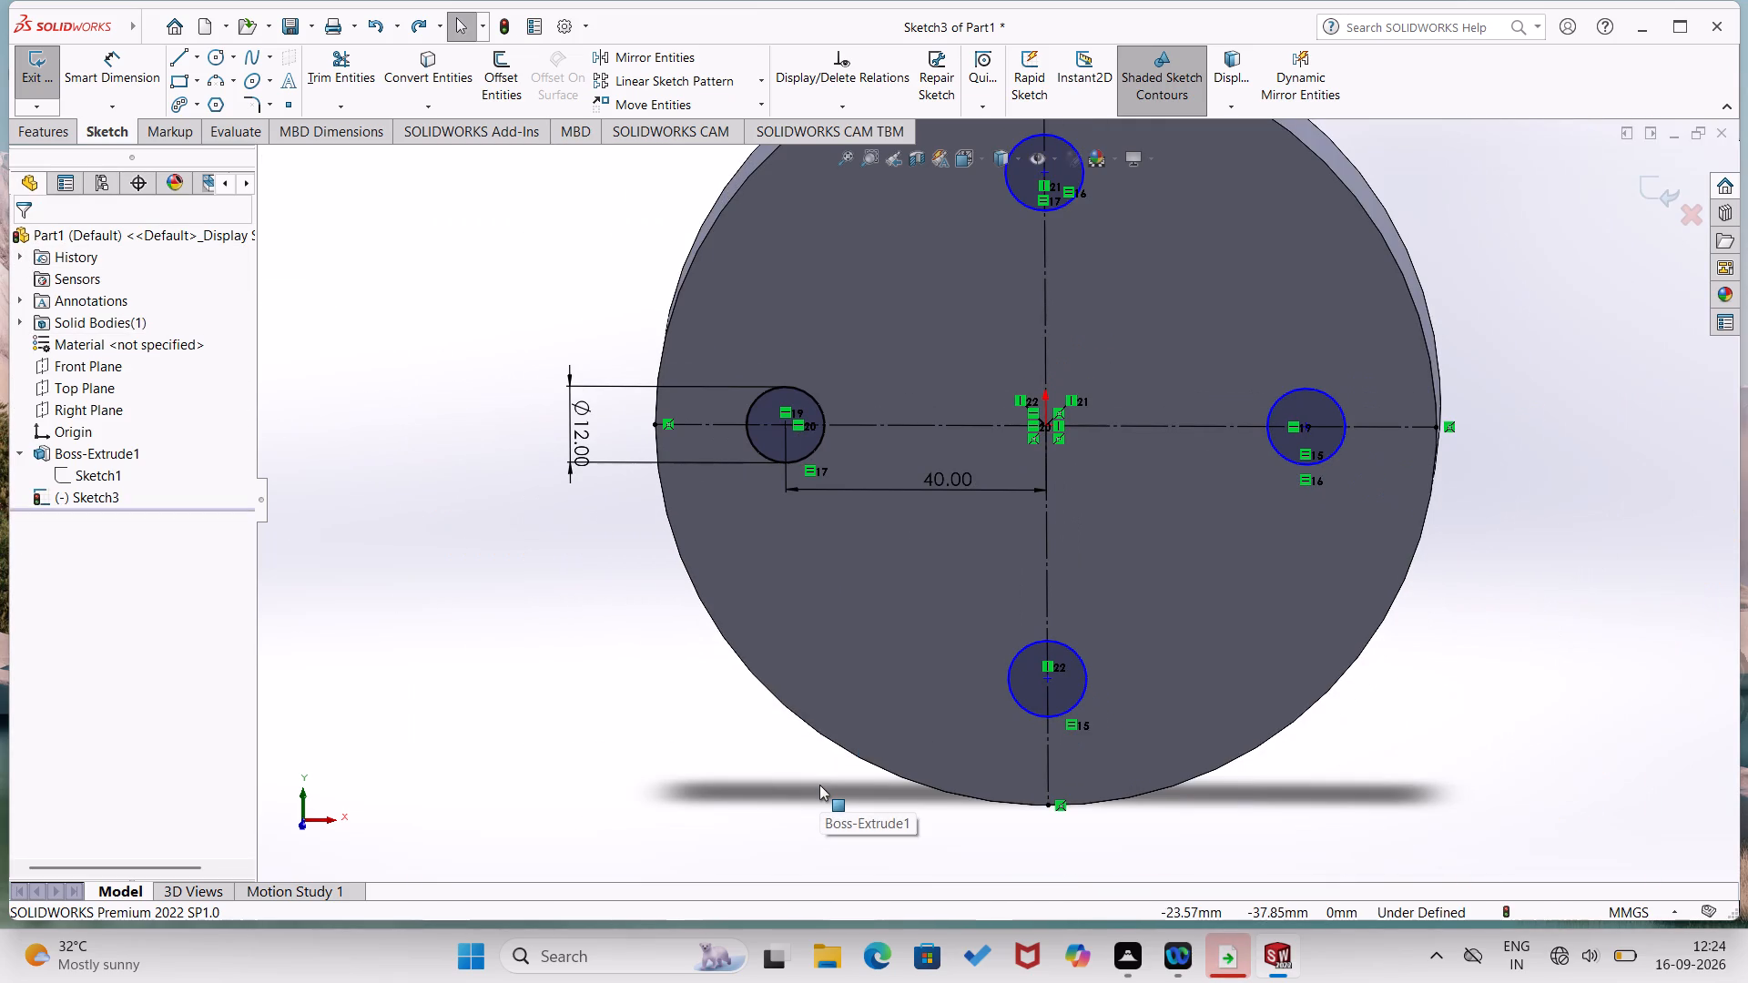
right_click_drag(484, 678, 497, 619)
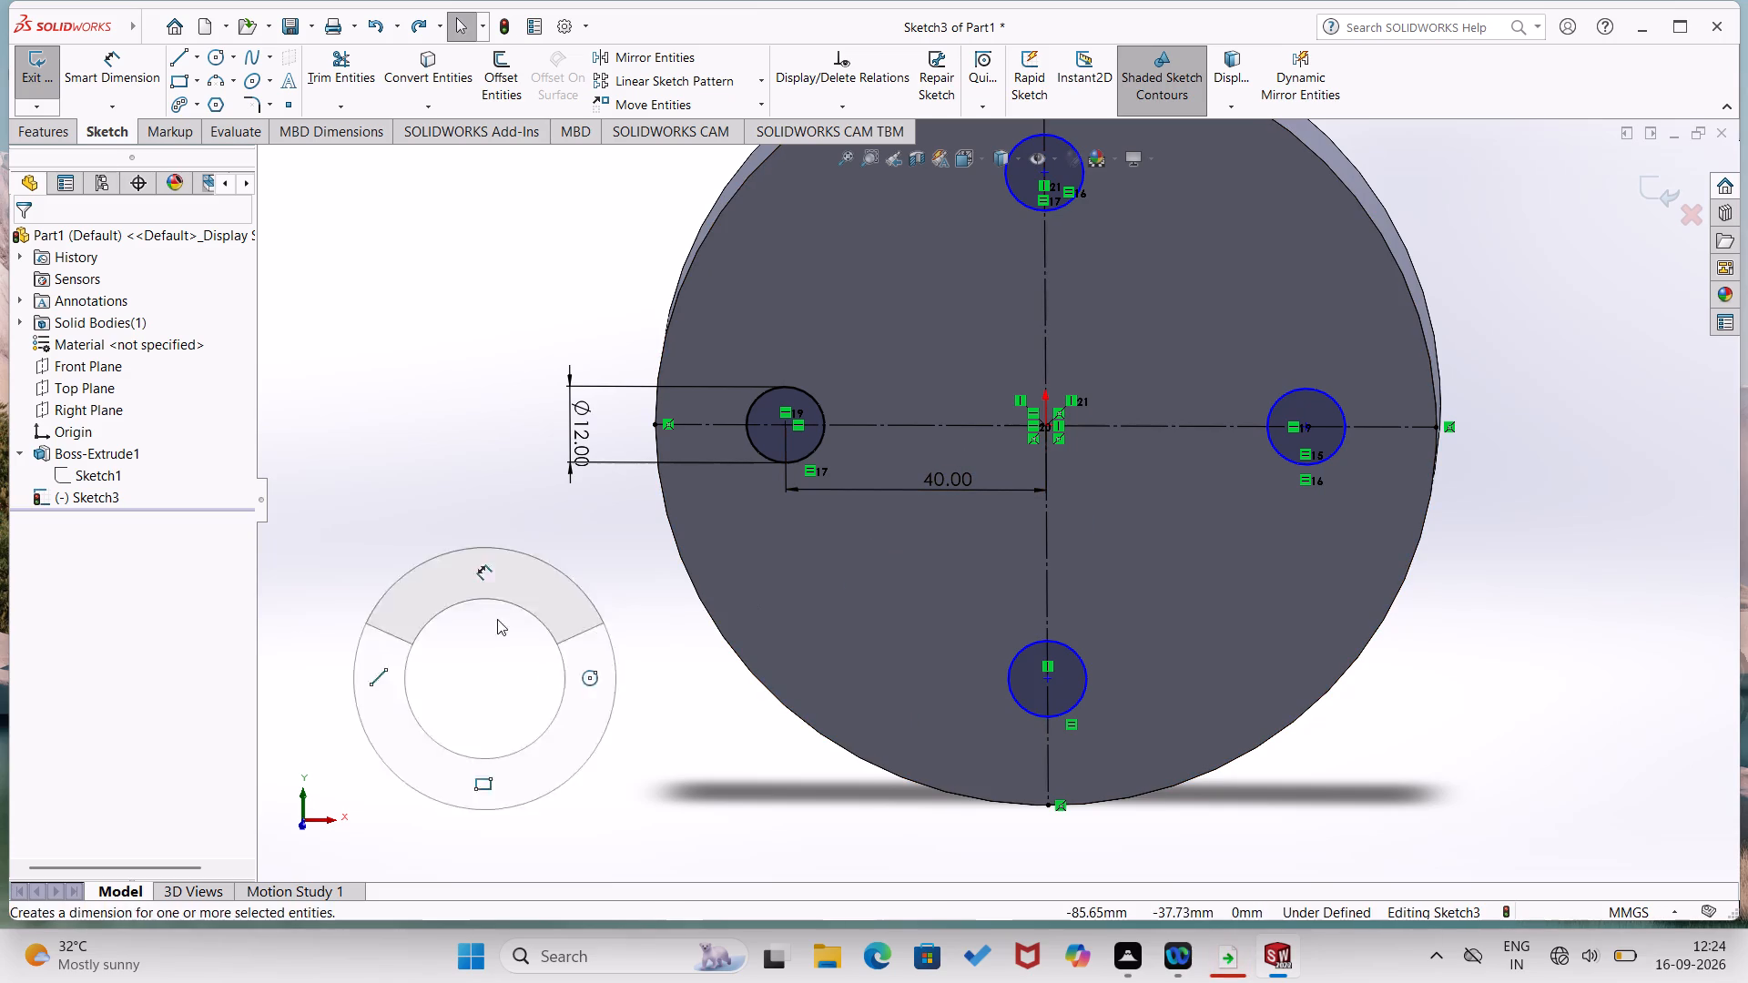
right_click_drag(497, 619, 510, 516)
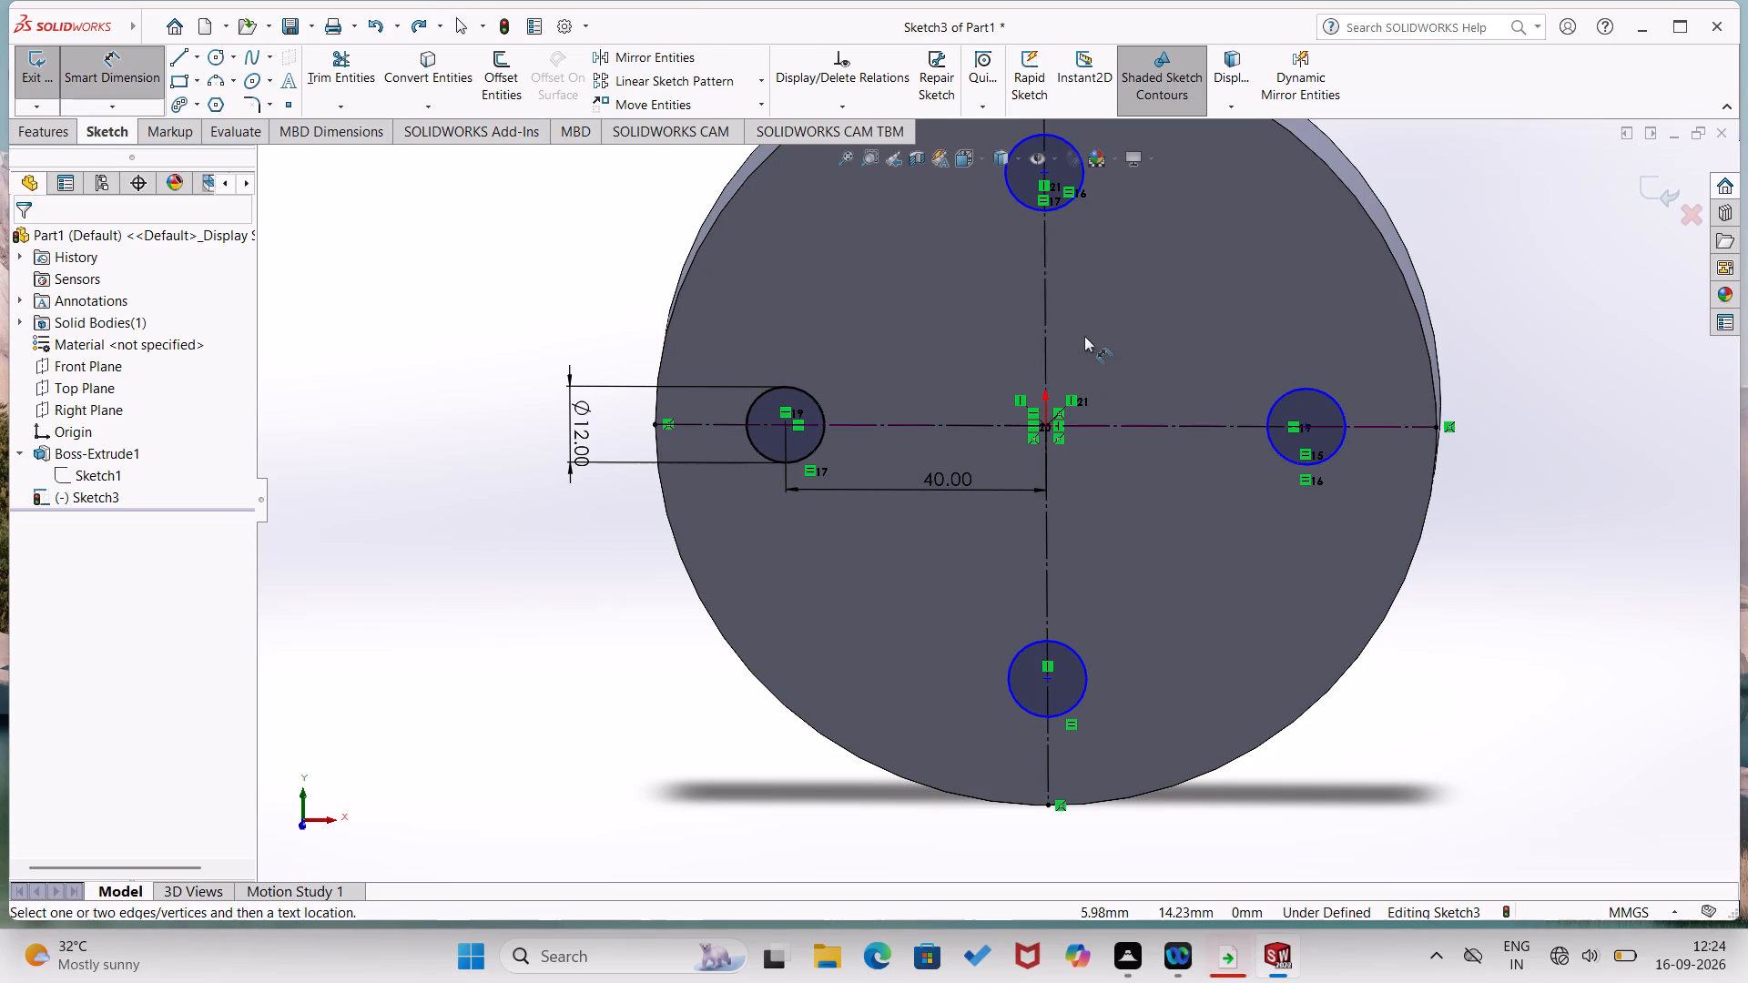
left_click(1046, 171)
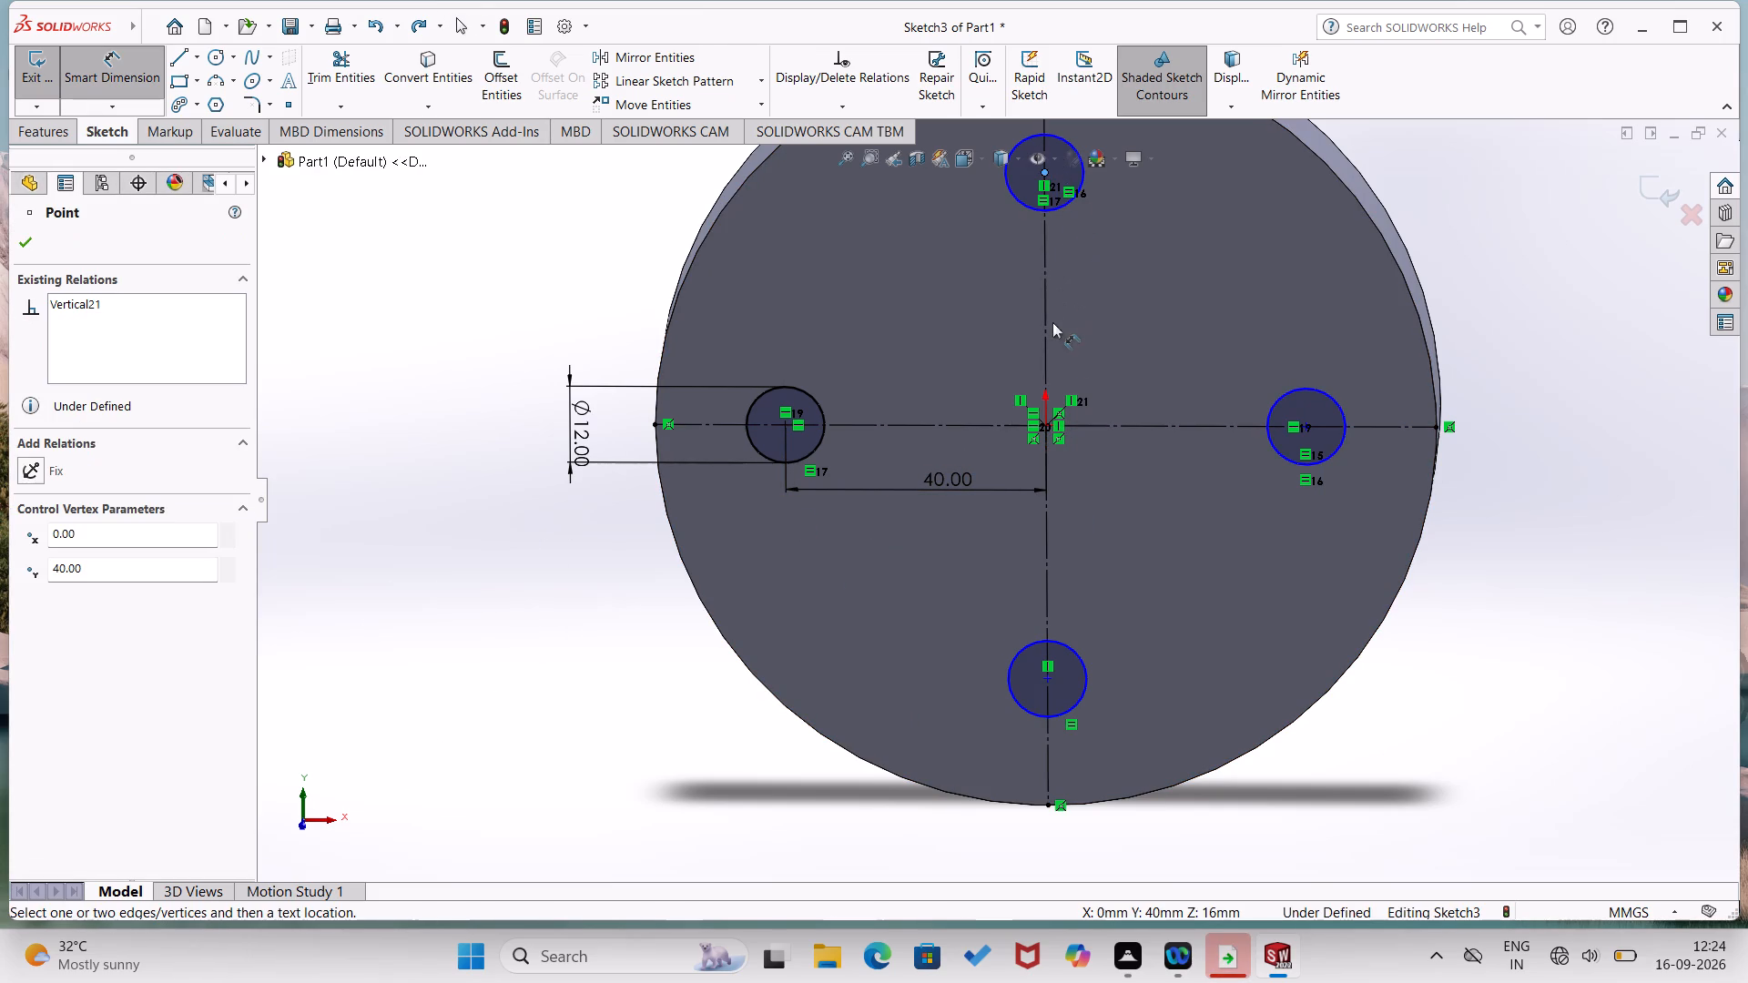
left_click(1043, 424)
left_click(1128, 357)
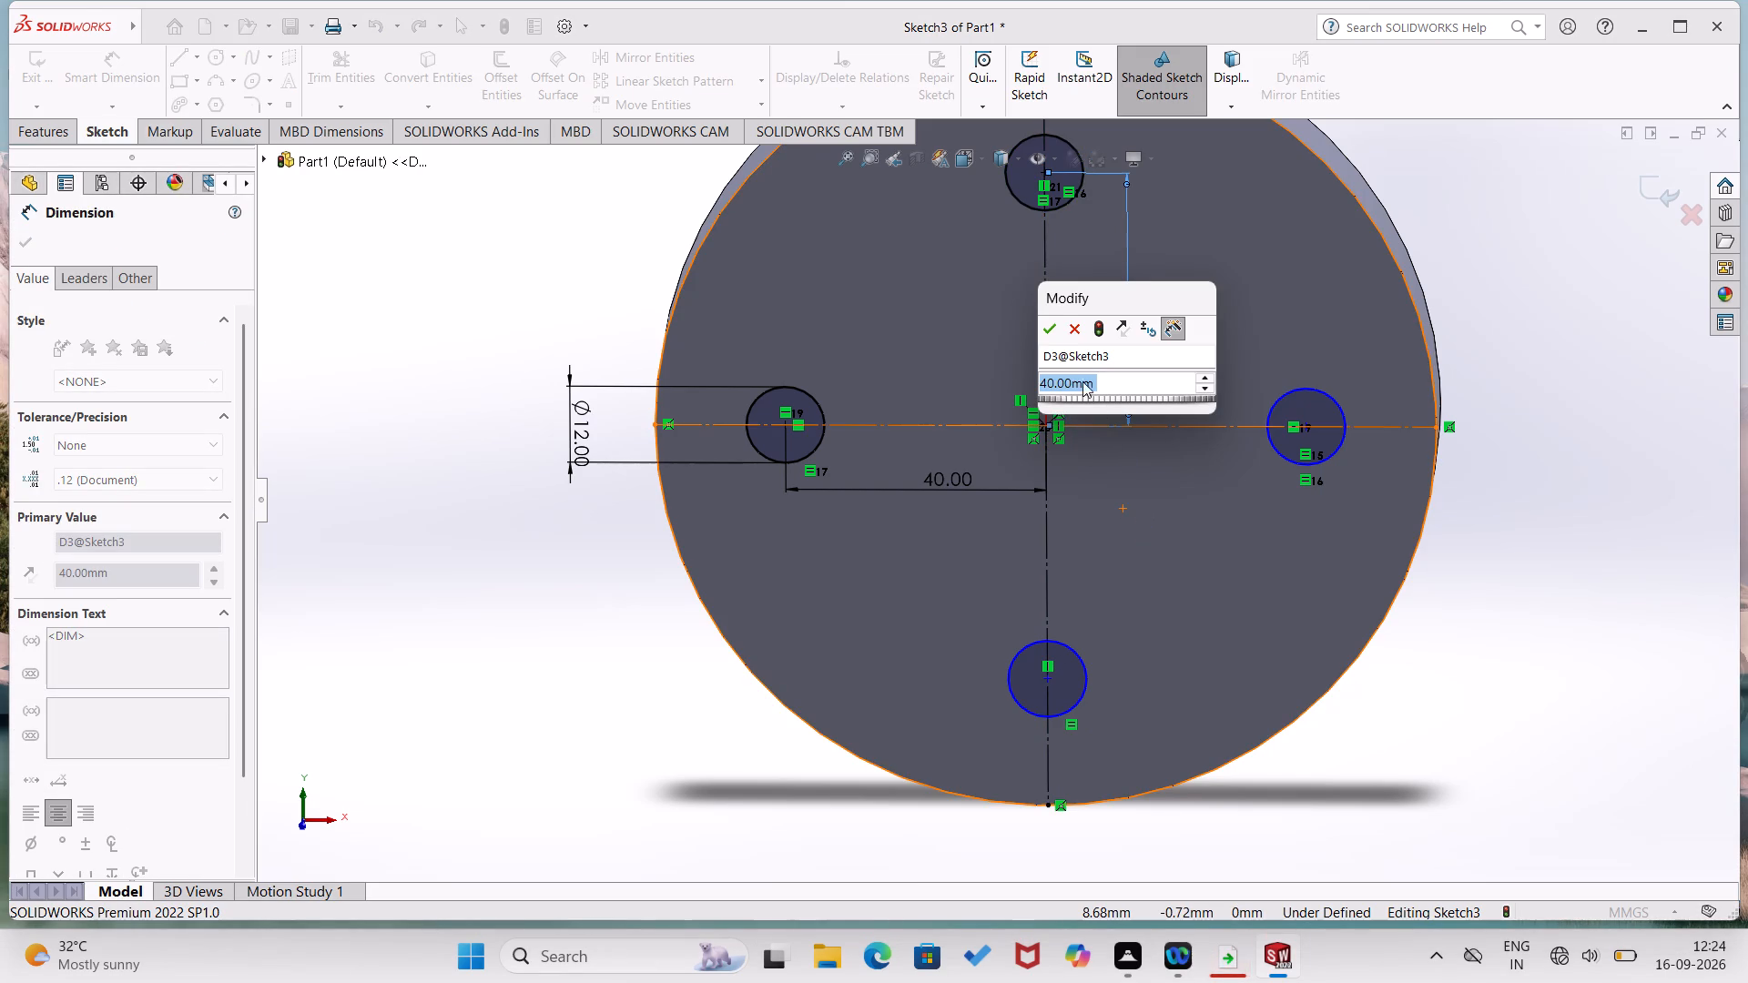
left_click(1052, 329)
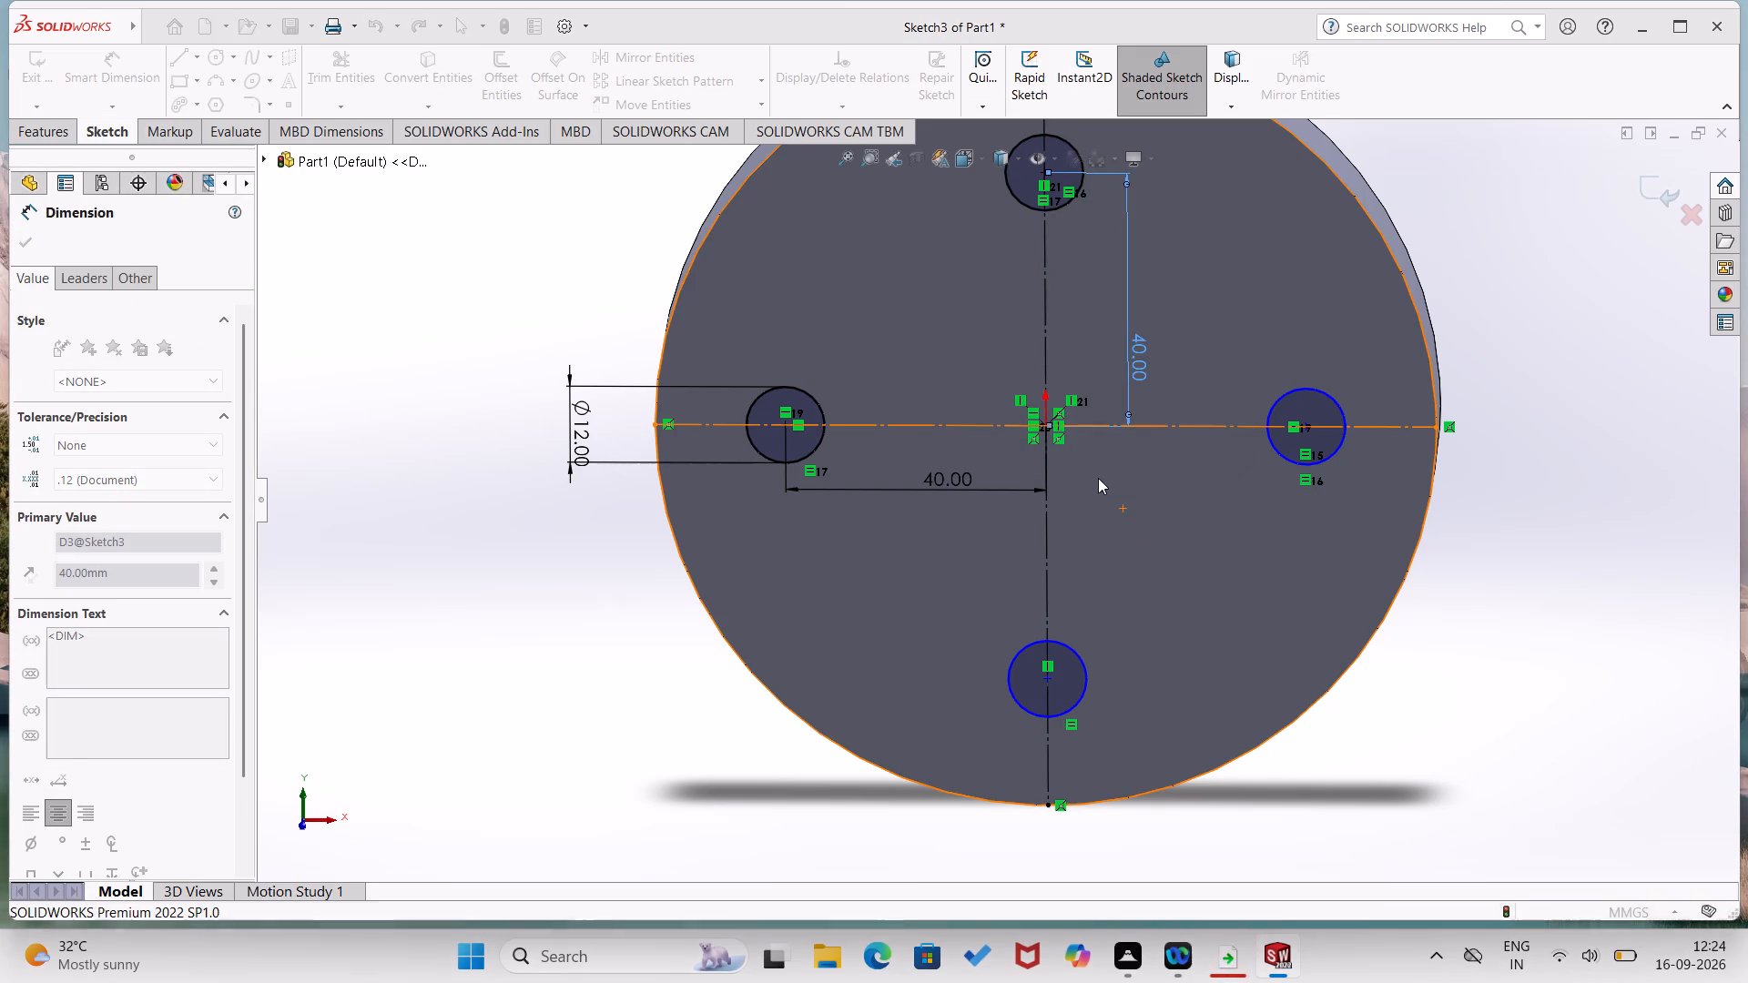
Dimension the distance from the bottom small circle's centre to the origin as 40 mm.
left_click(1046, 677)
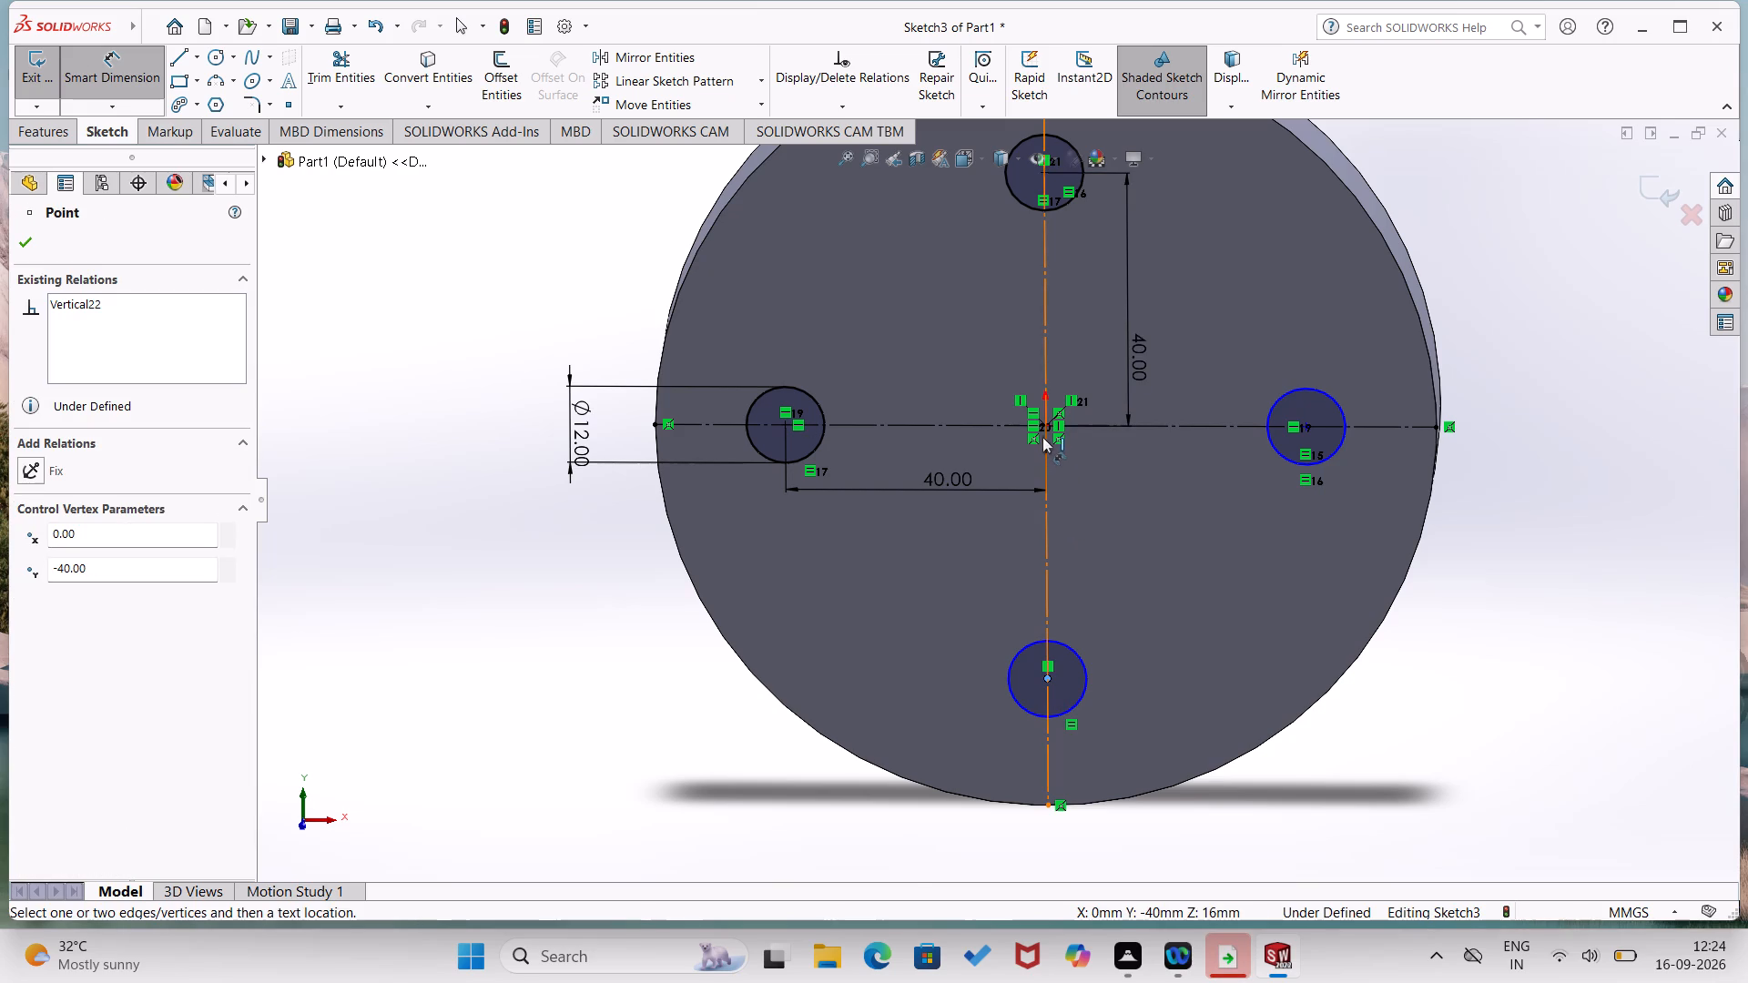
left_click(1045, 425)
left_click(1113, 515)
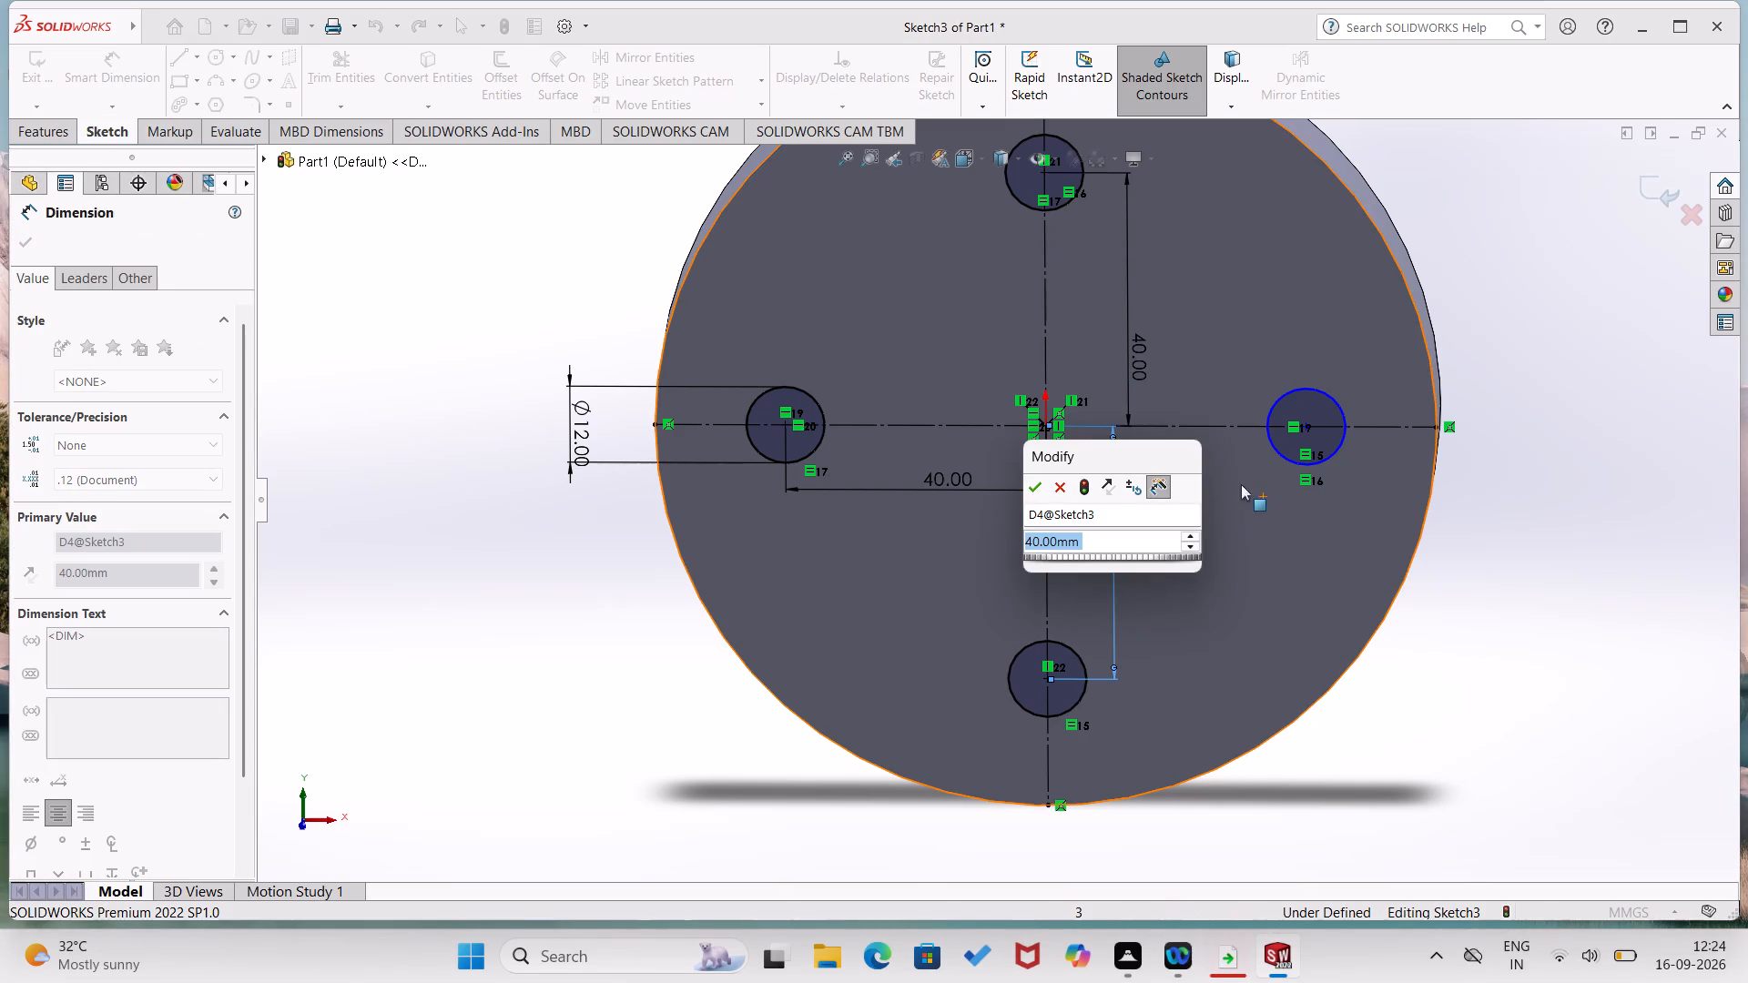
left_click(1032, 492)
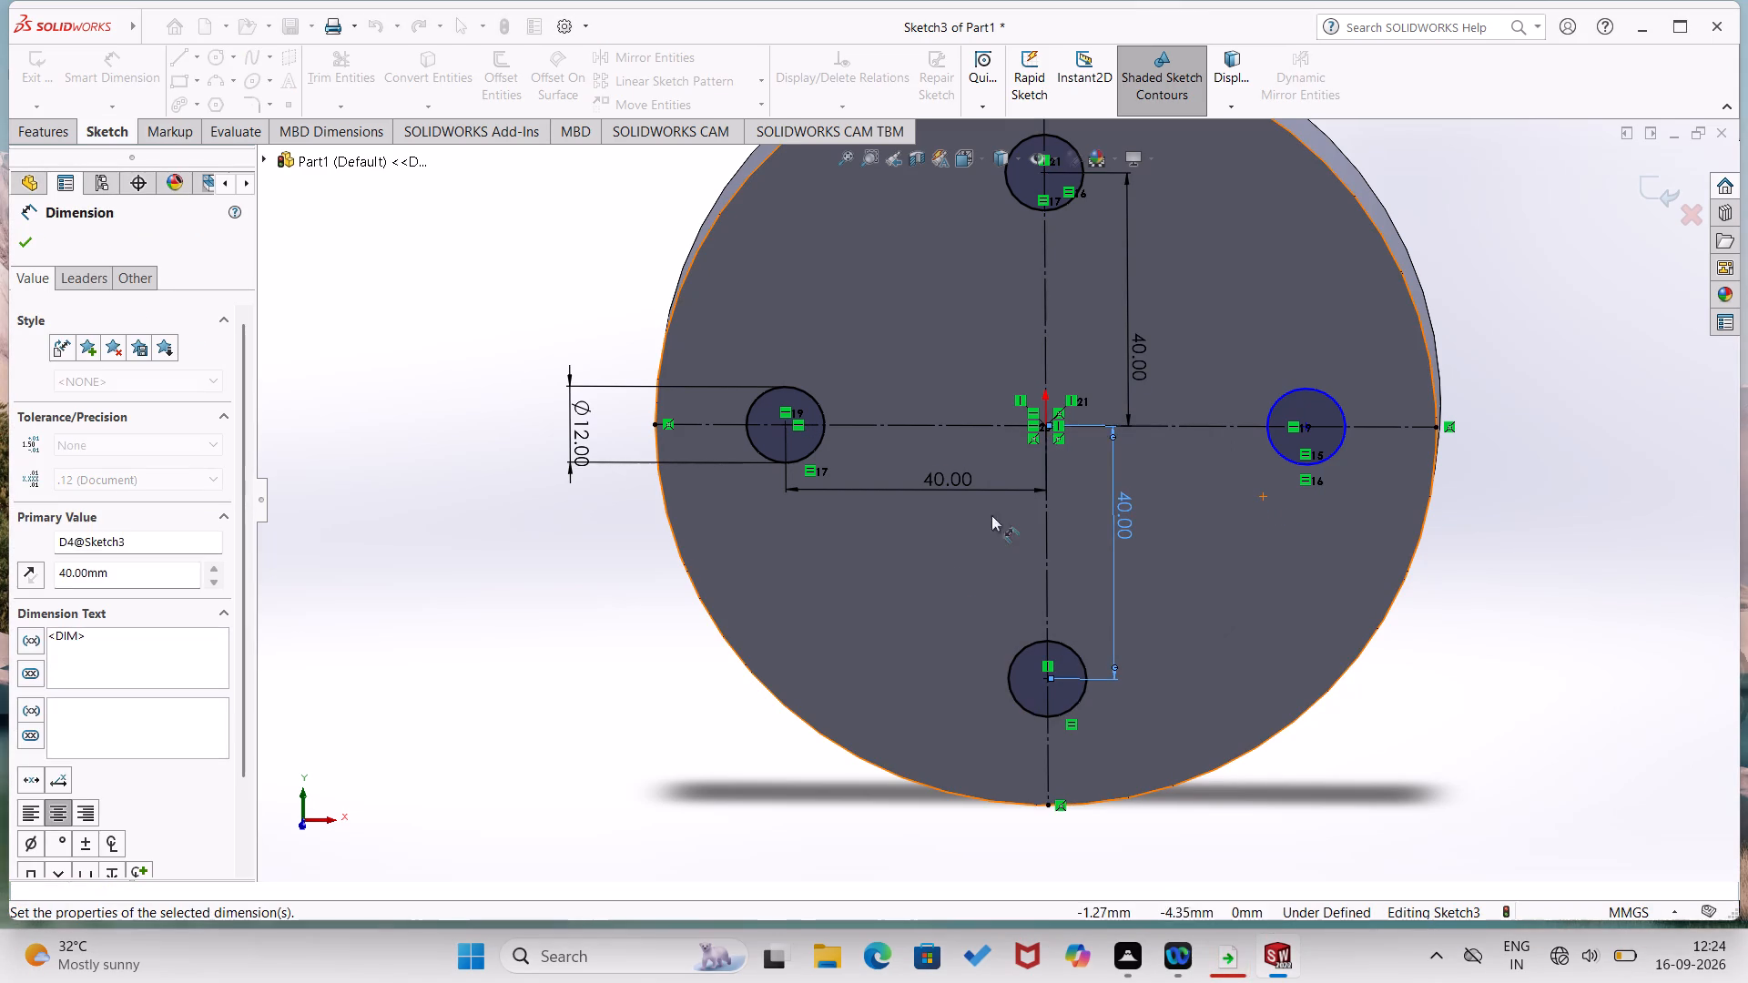
left_click(954, 569)
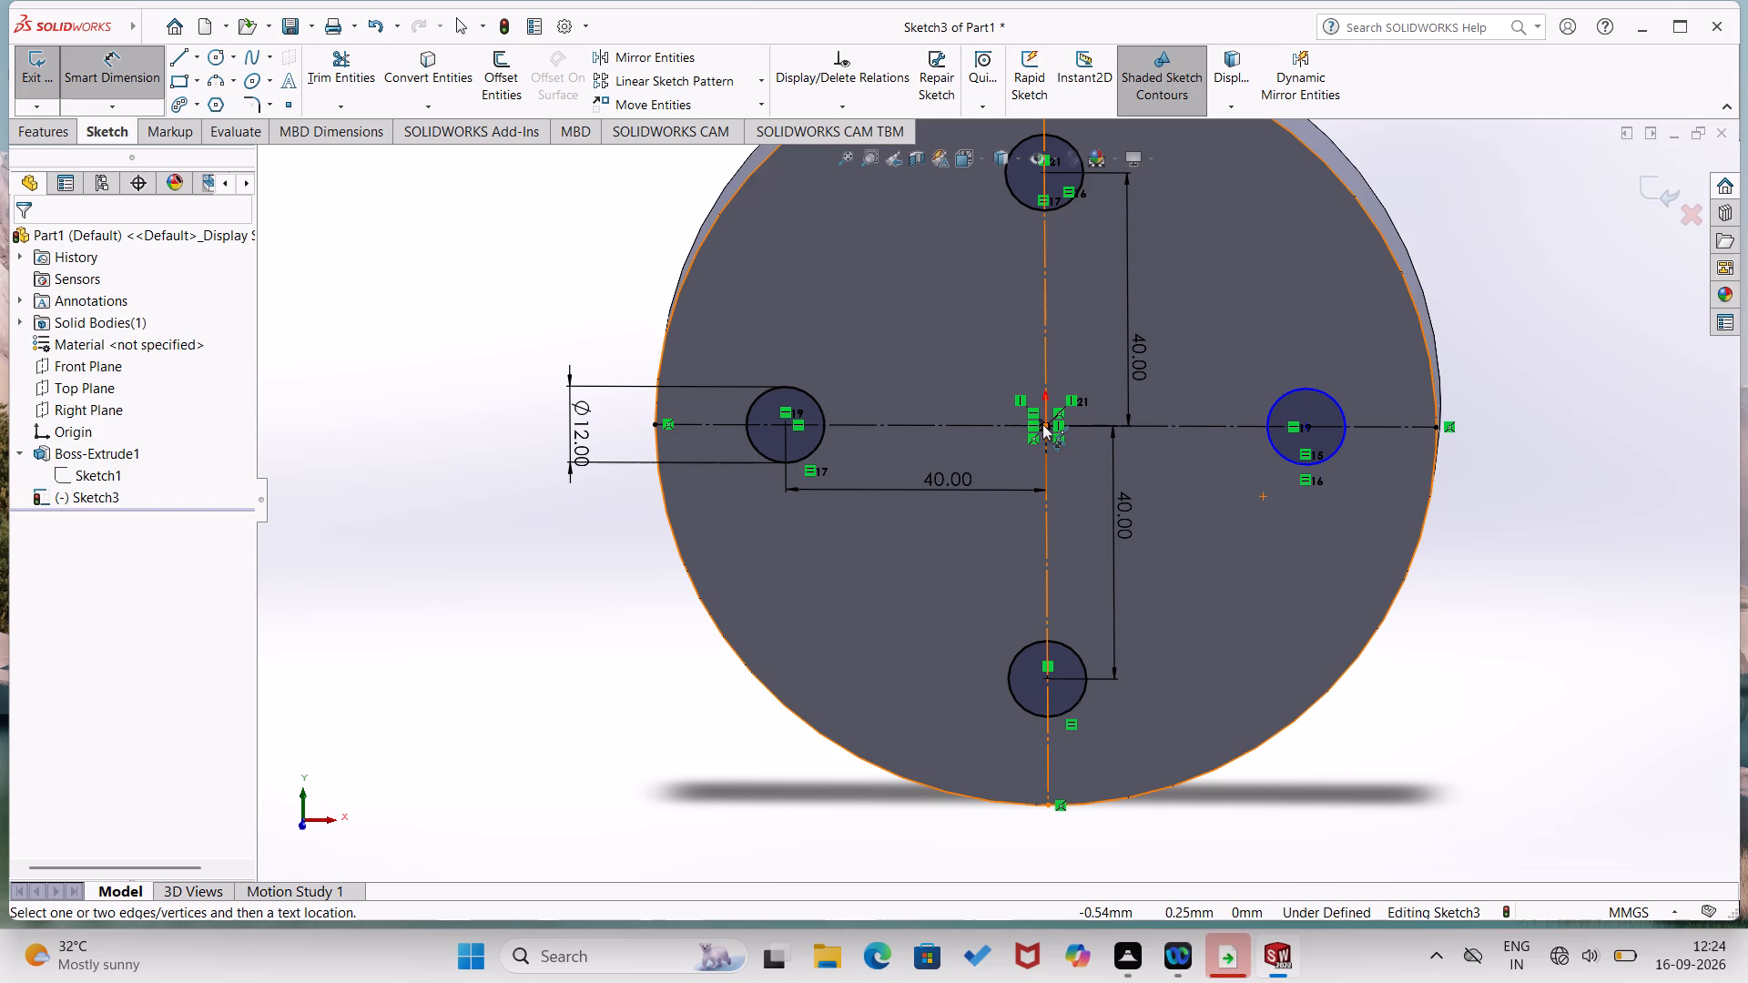
Dimension the distance from the origin to the right small circle's centre as 40 mm.
left_click(1042, 424)
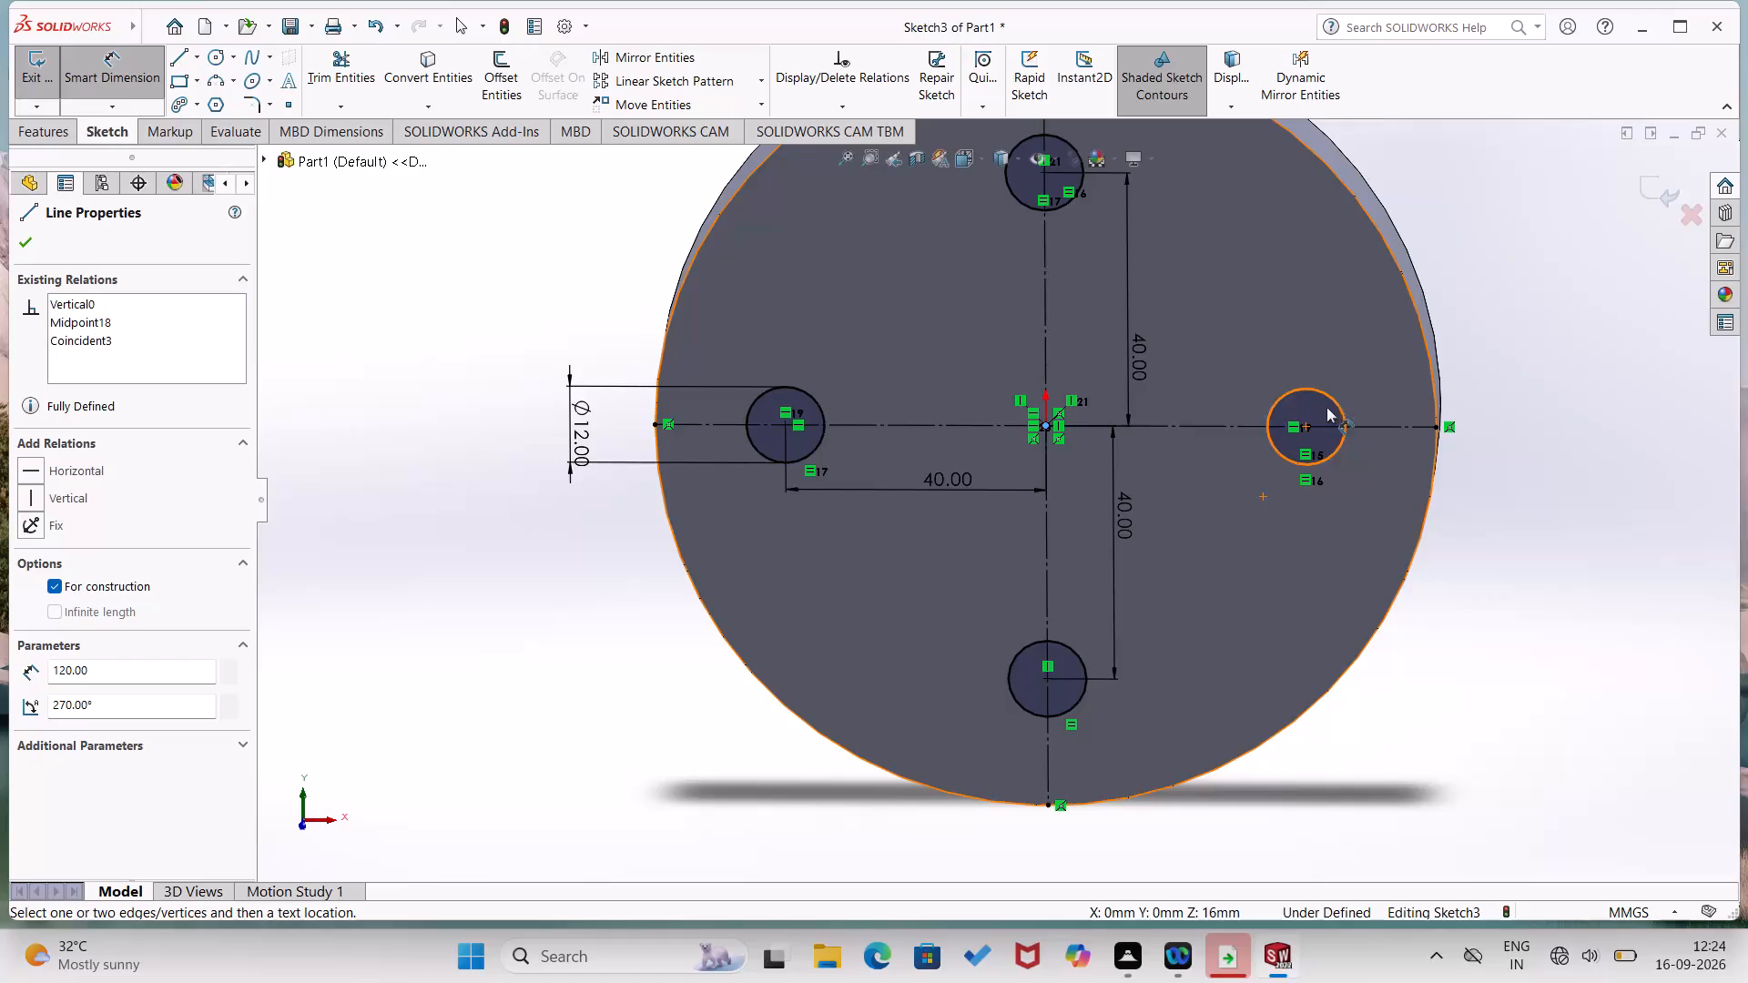
left_click(1304, 427)
left_click(1236, 502)
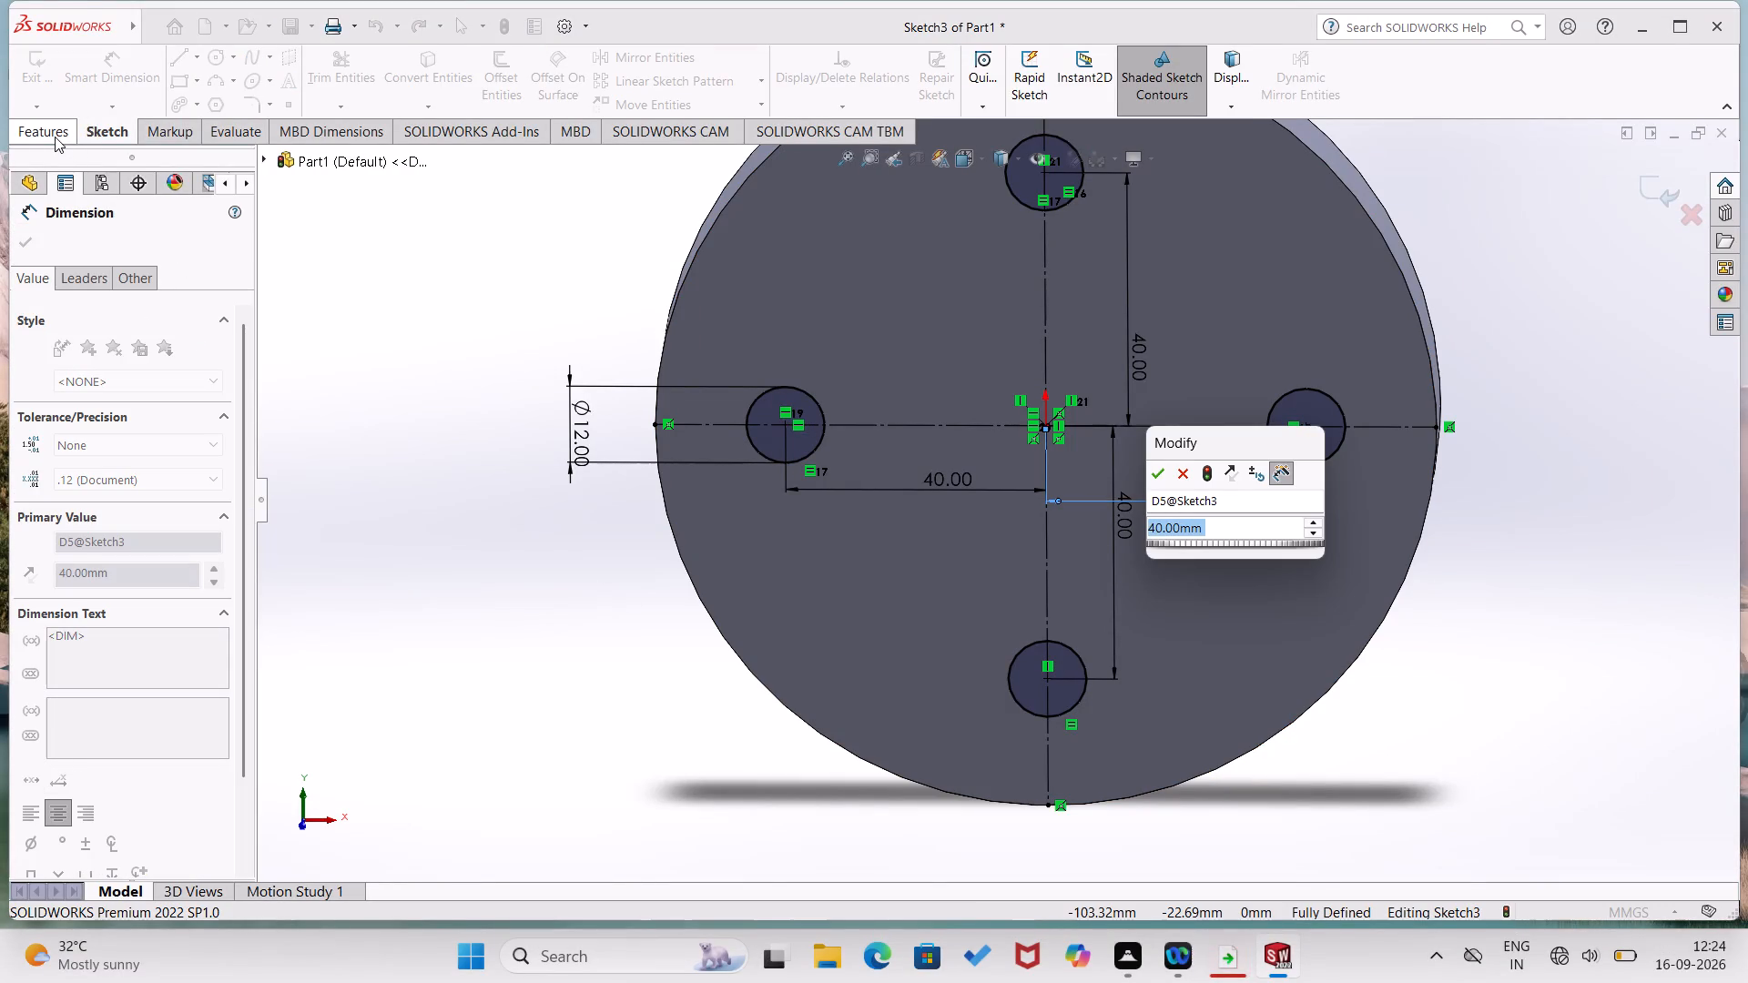
left_click(54, 137)
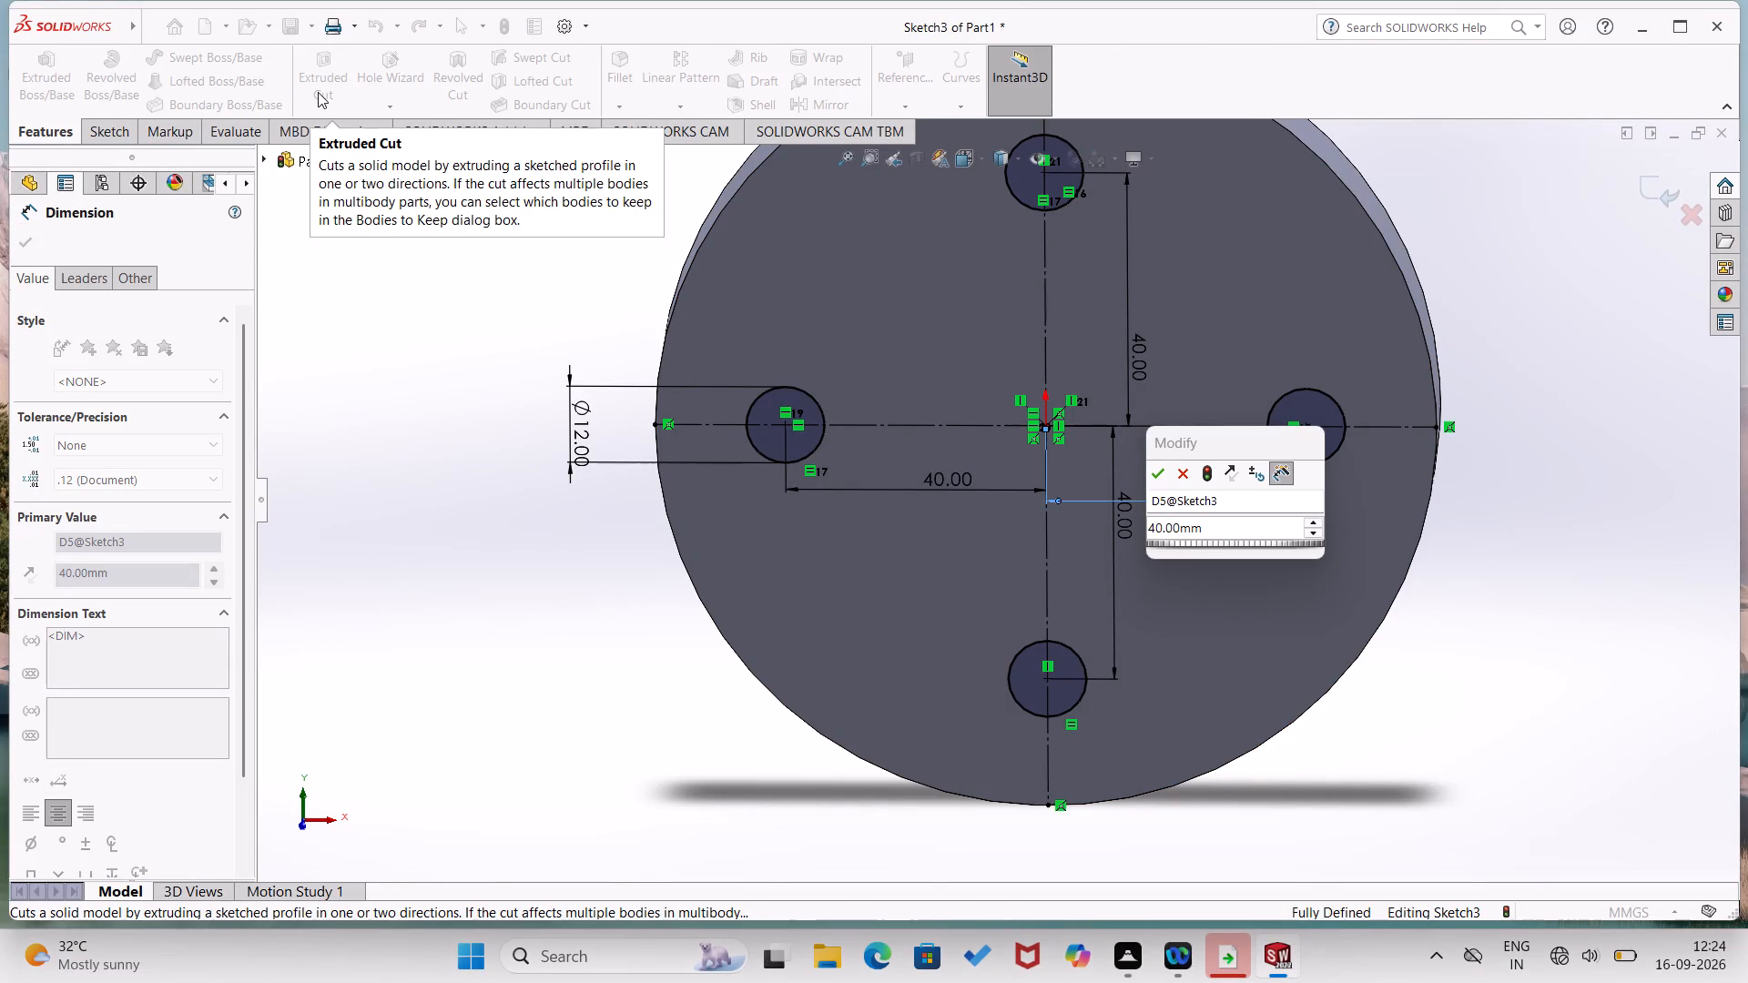
left_click(319, 91)
left_click(1161, 484)
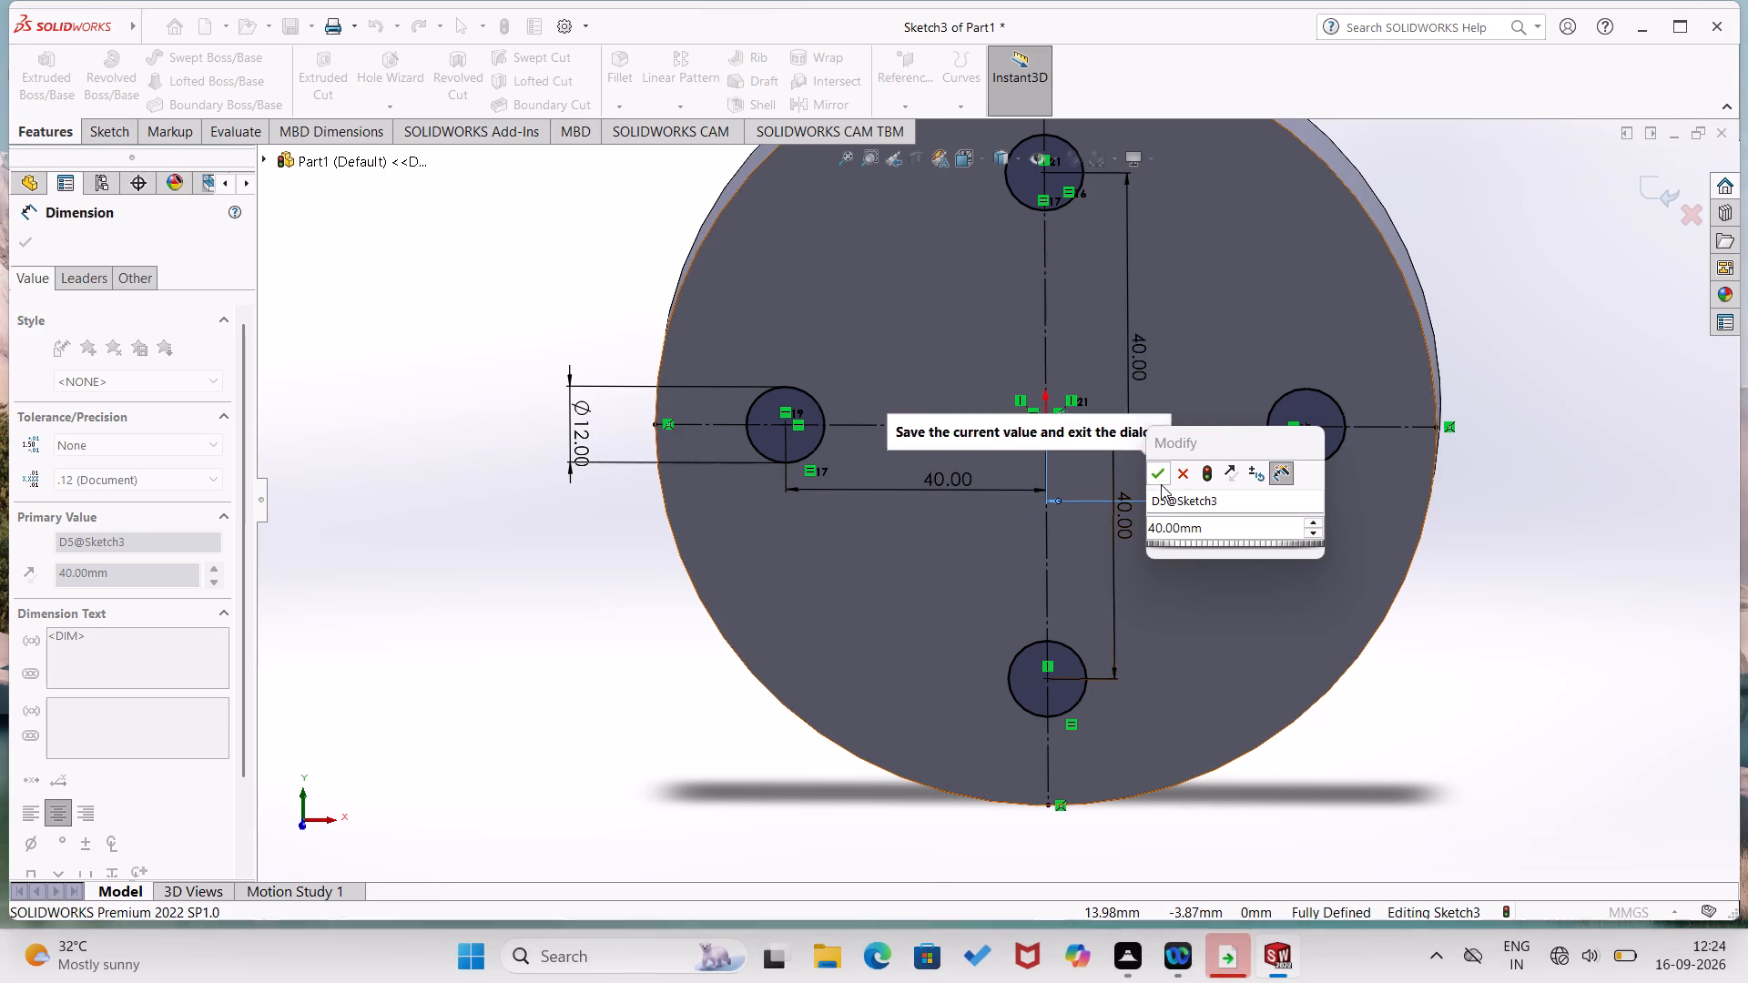
left_click(461, 382)
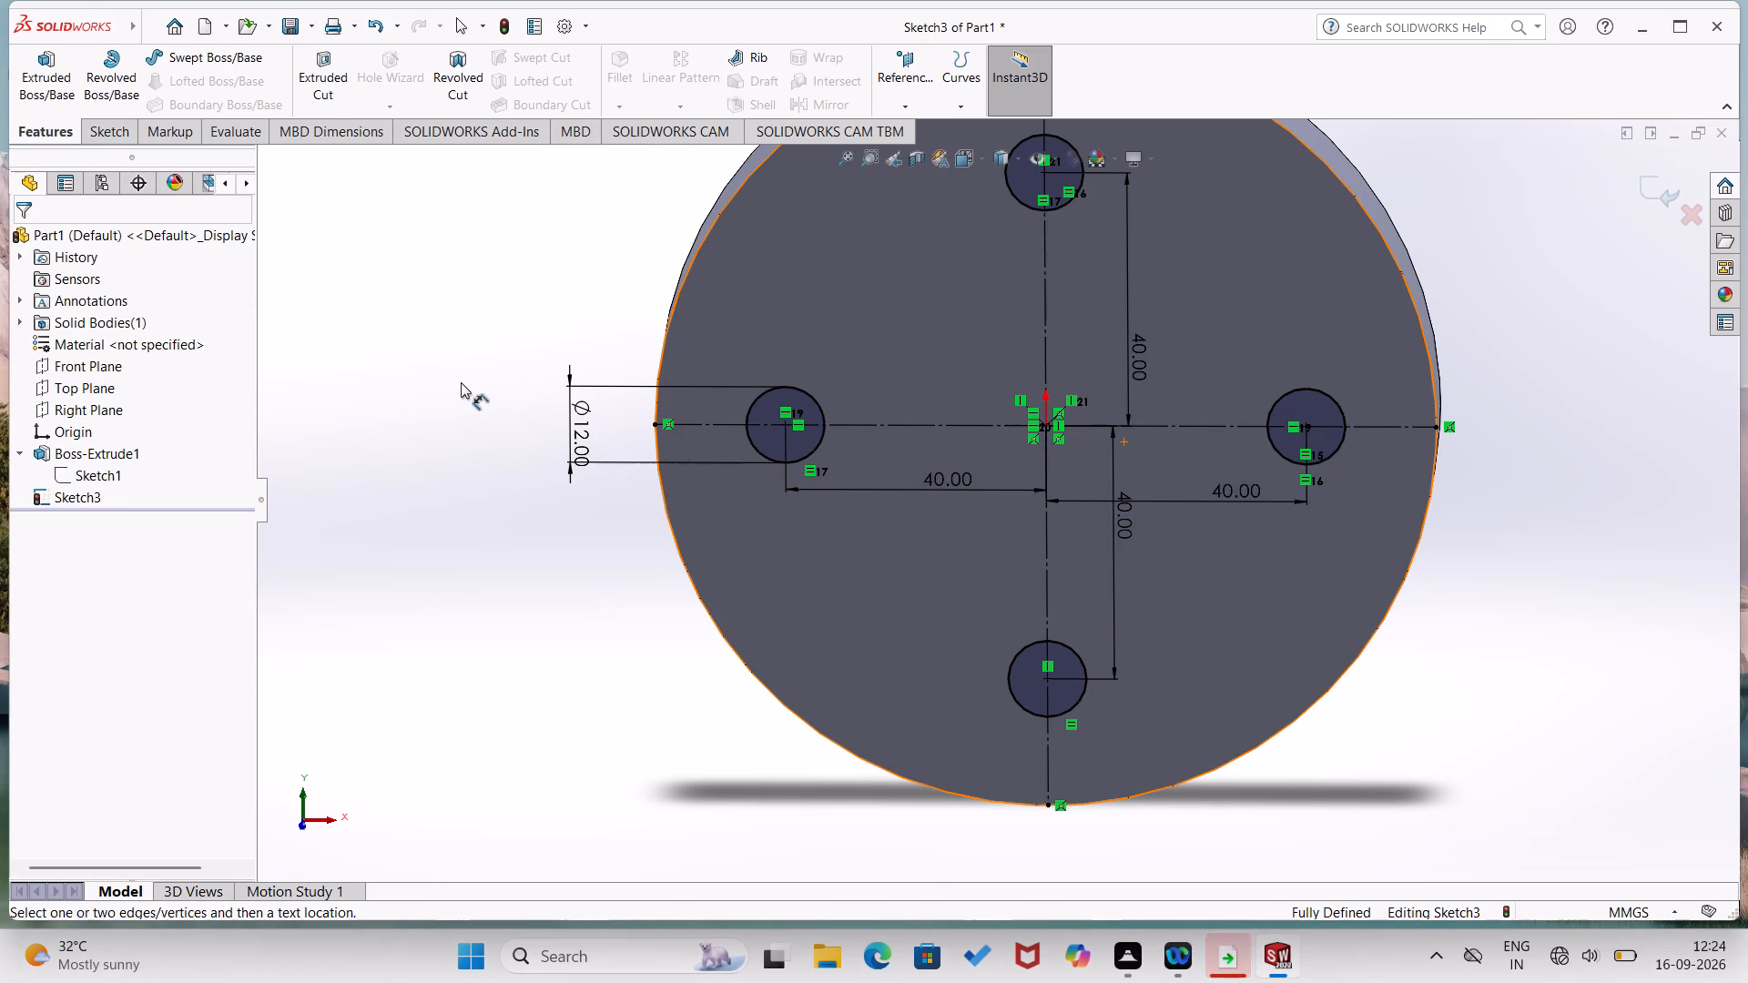
Cut the four 12 mm circles through the disc with an Extruded Cut set to Through All.
left_click(320, 83)
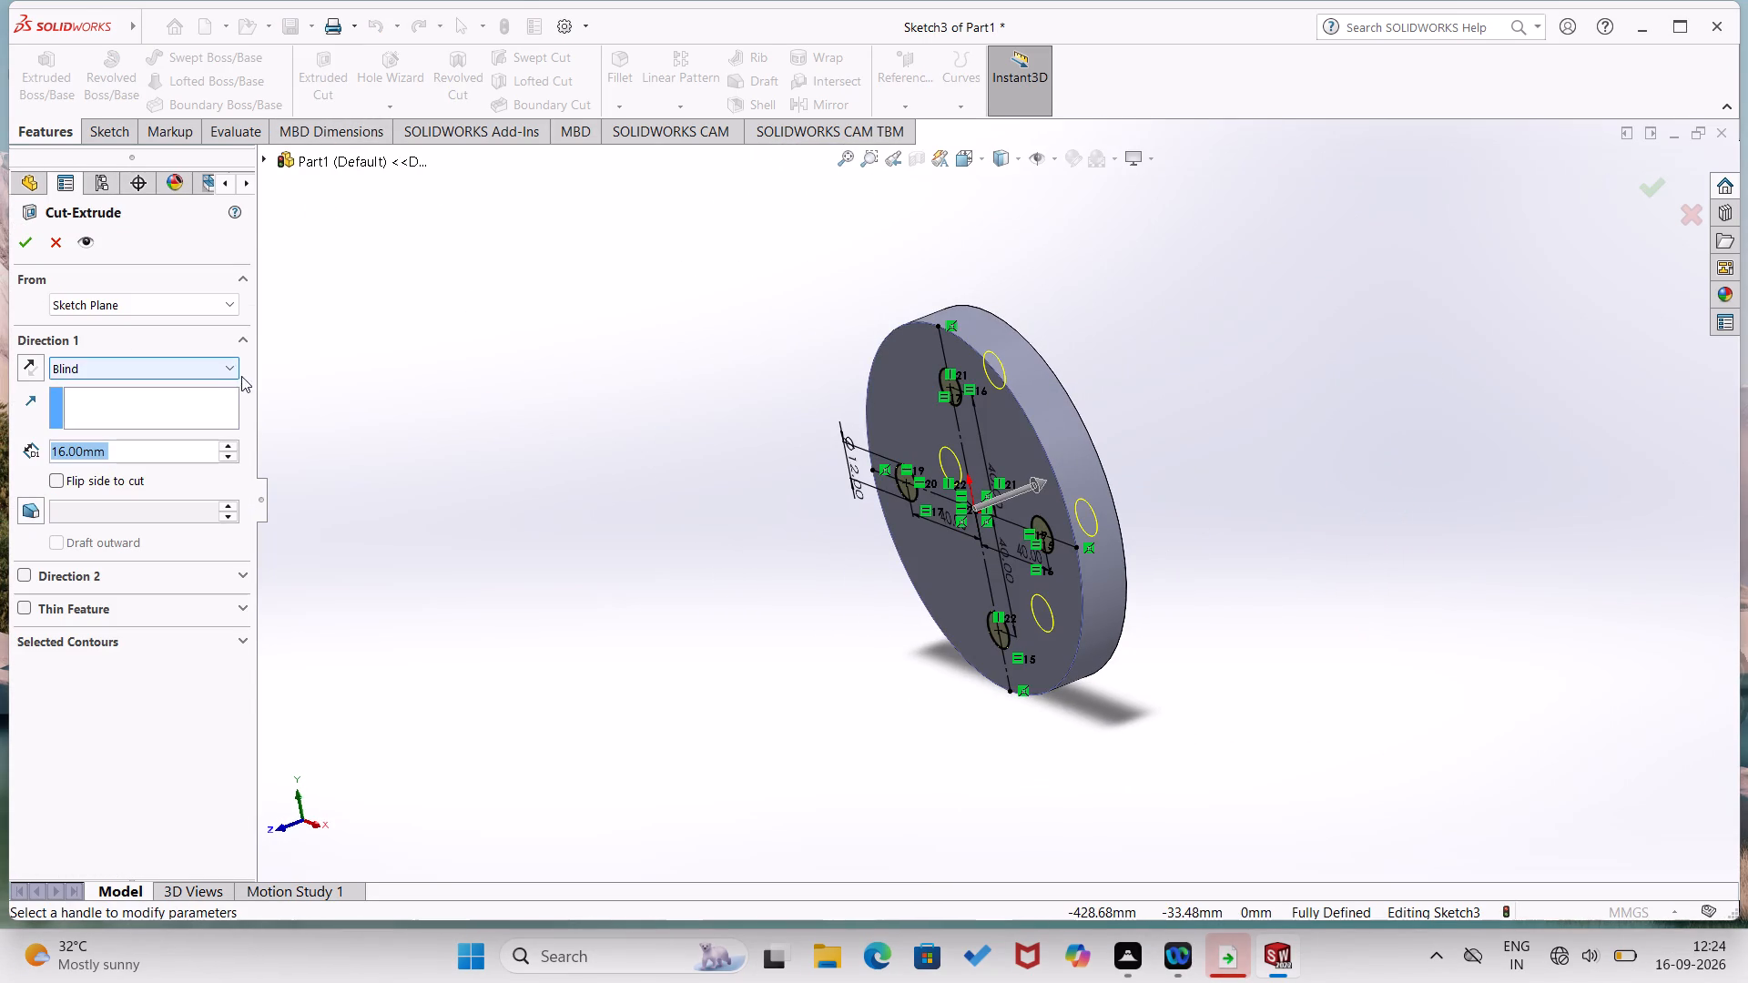
left_click(234, 367)
left_click(236, 403)
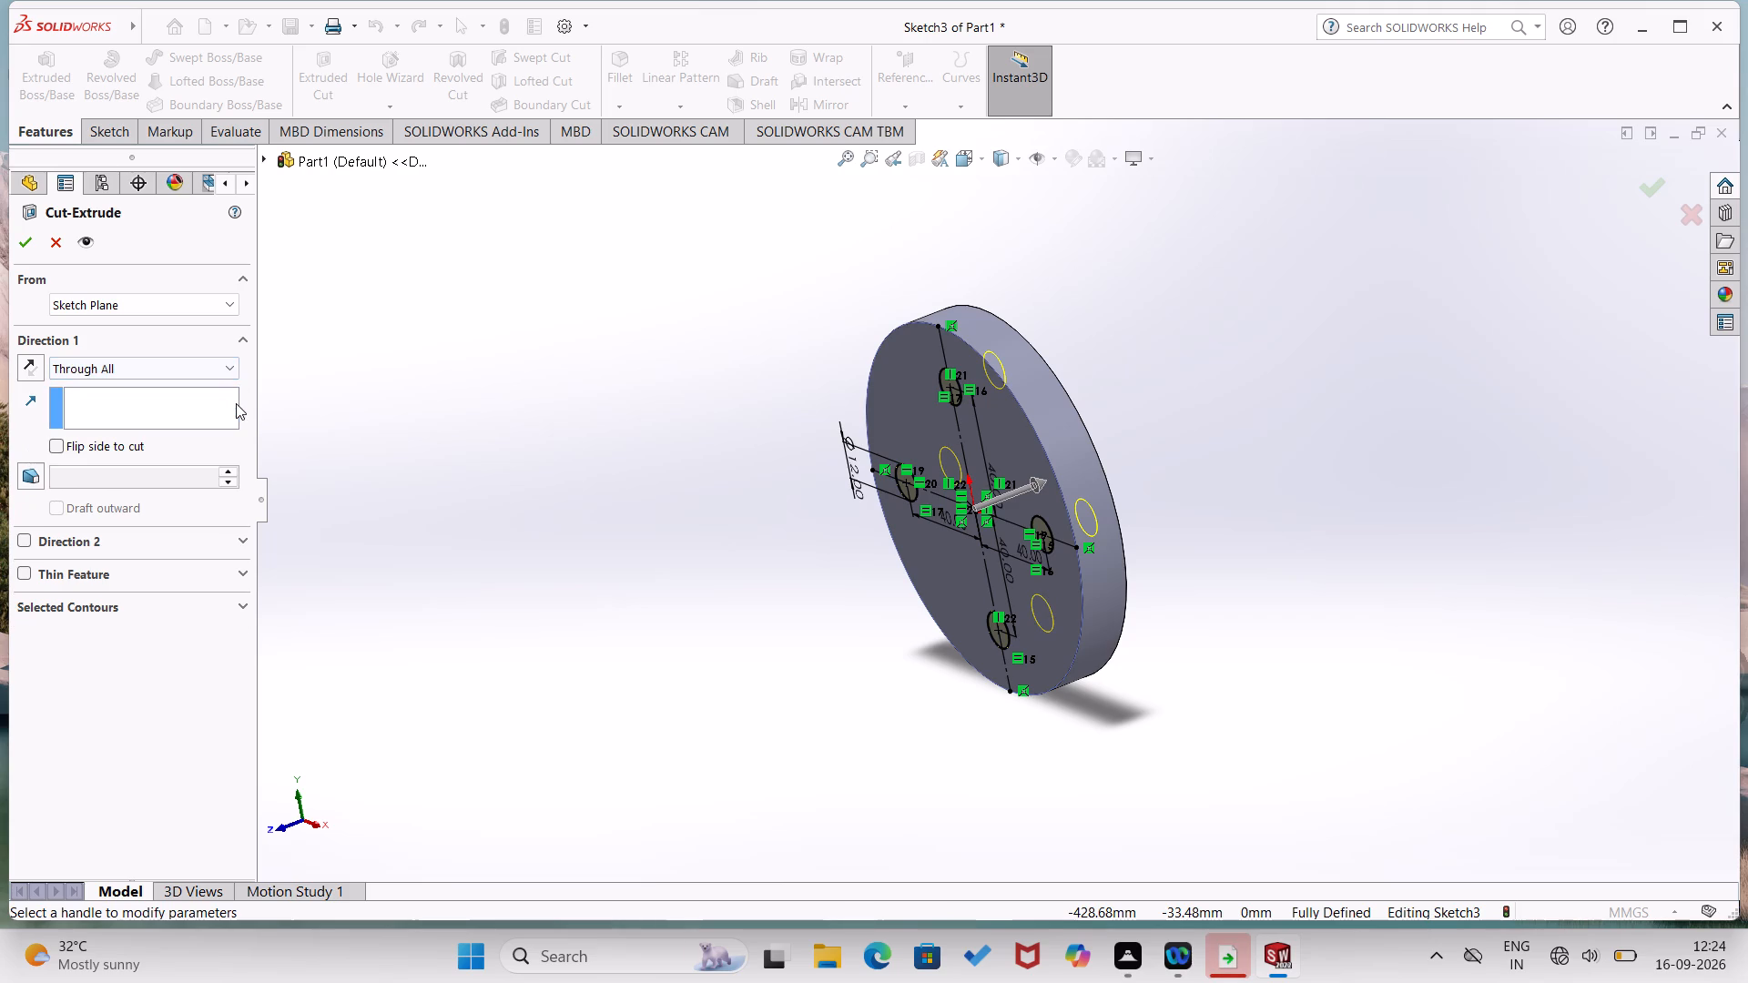
left_click(27, 239)
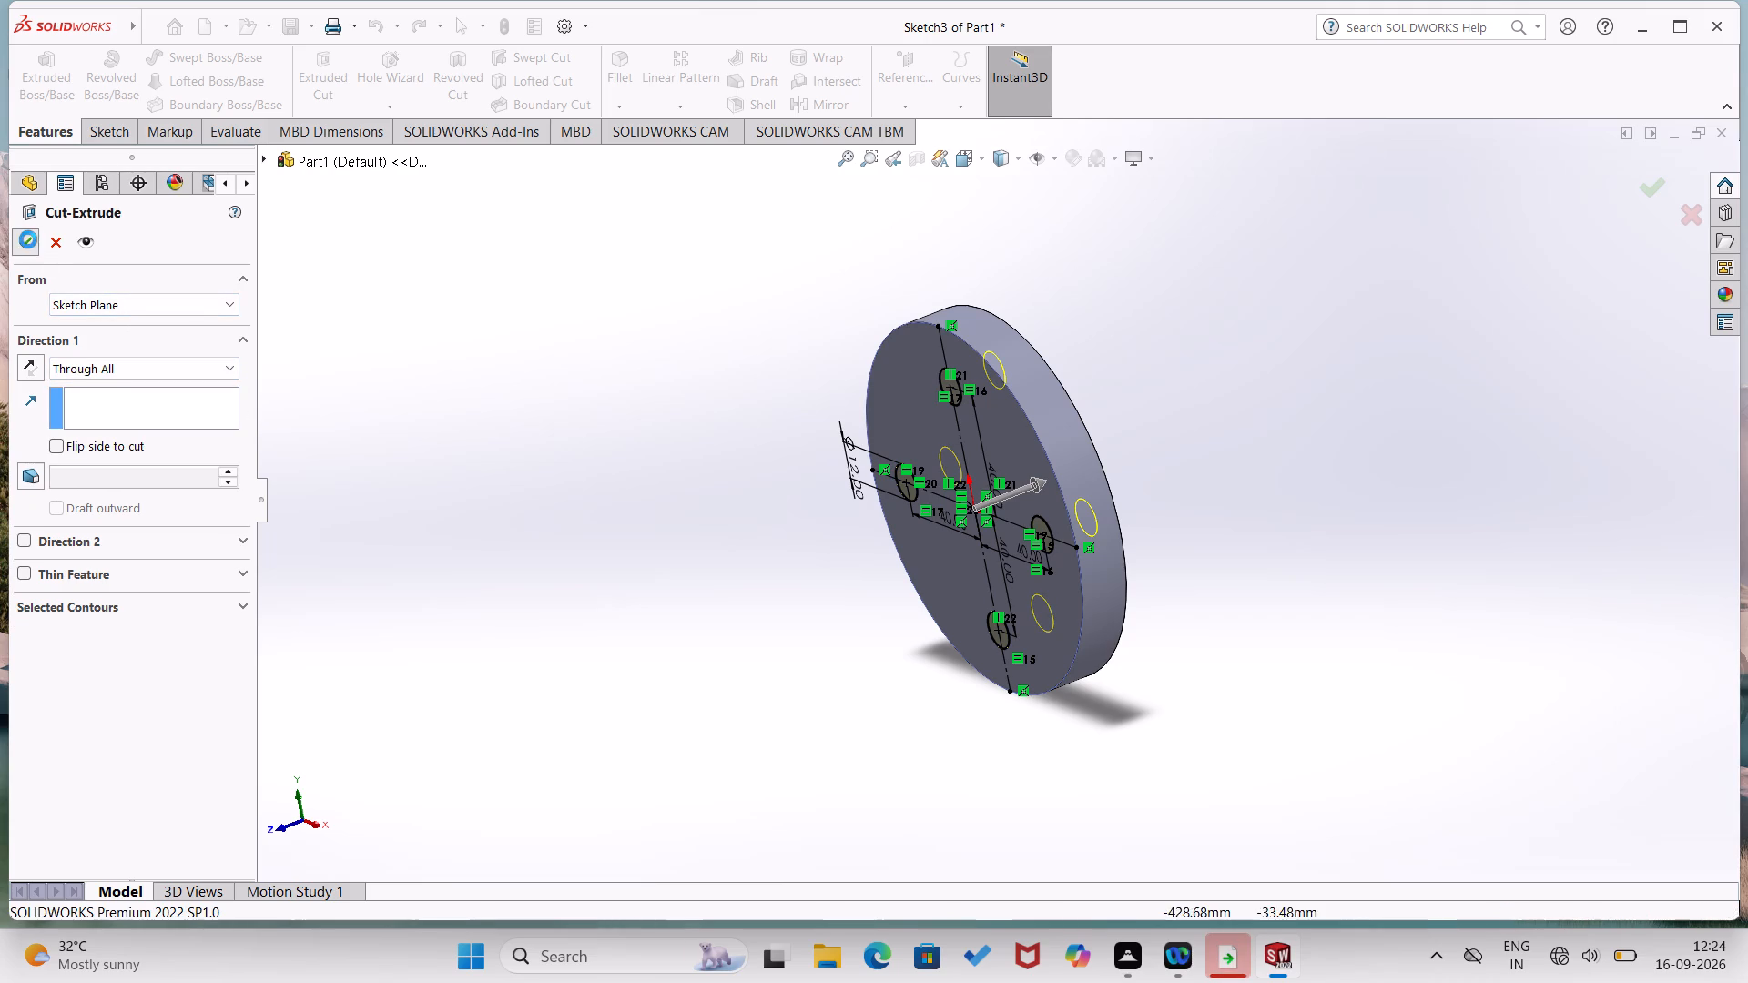
Start a new sketch on the disc's front face, the one carrying the hole sketch's centrelines.
middle_click_drag(449, 502, 540, 514)
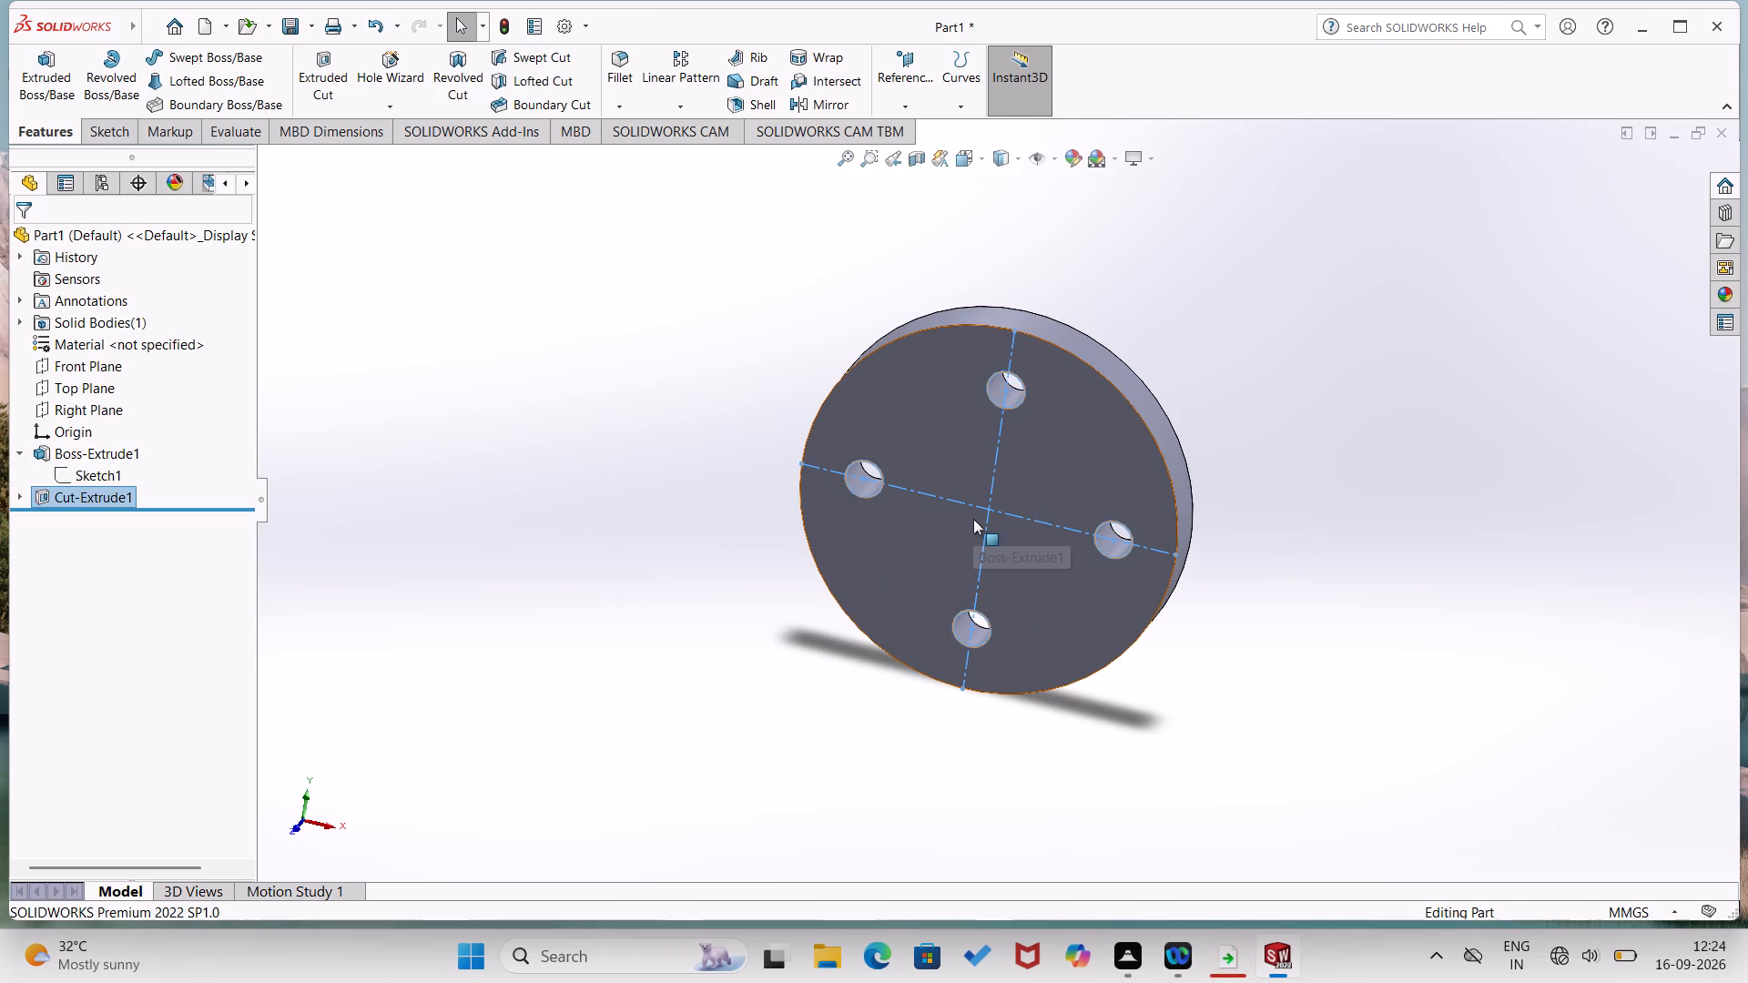
left_click(935, 542)
left_click(1006, 484)
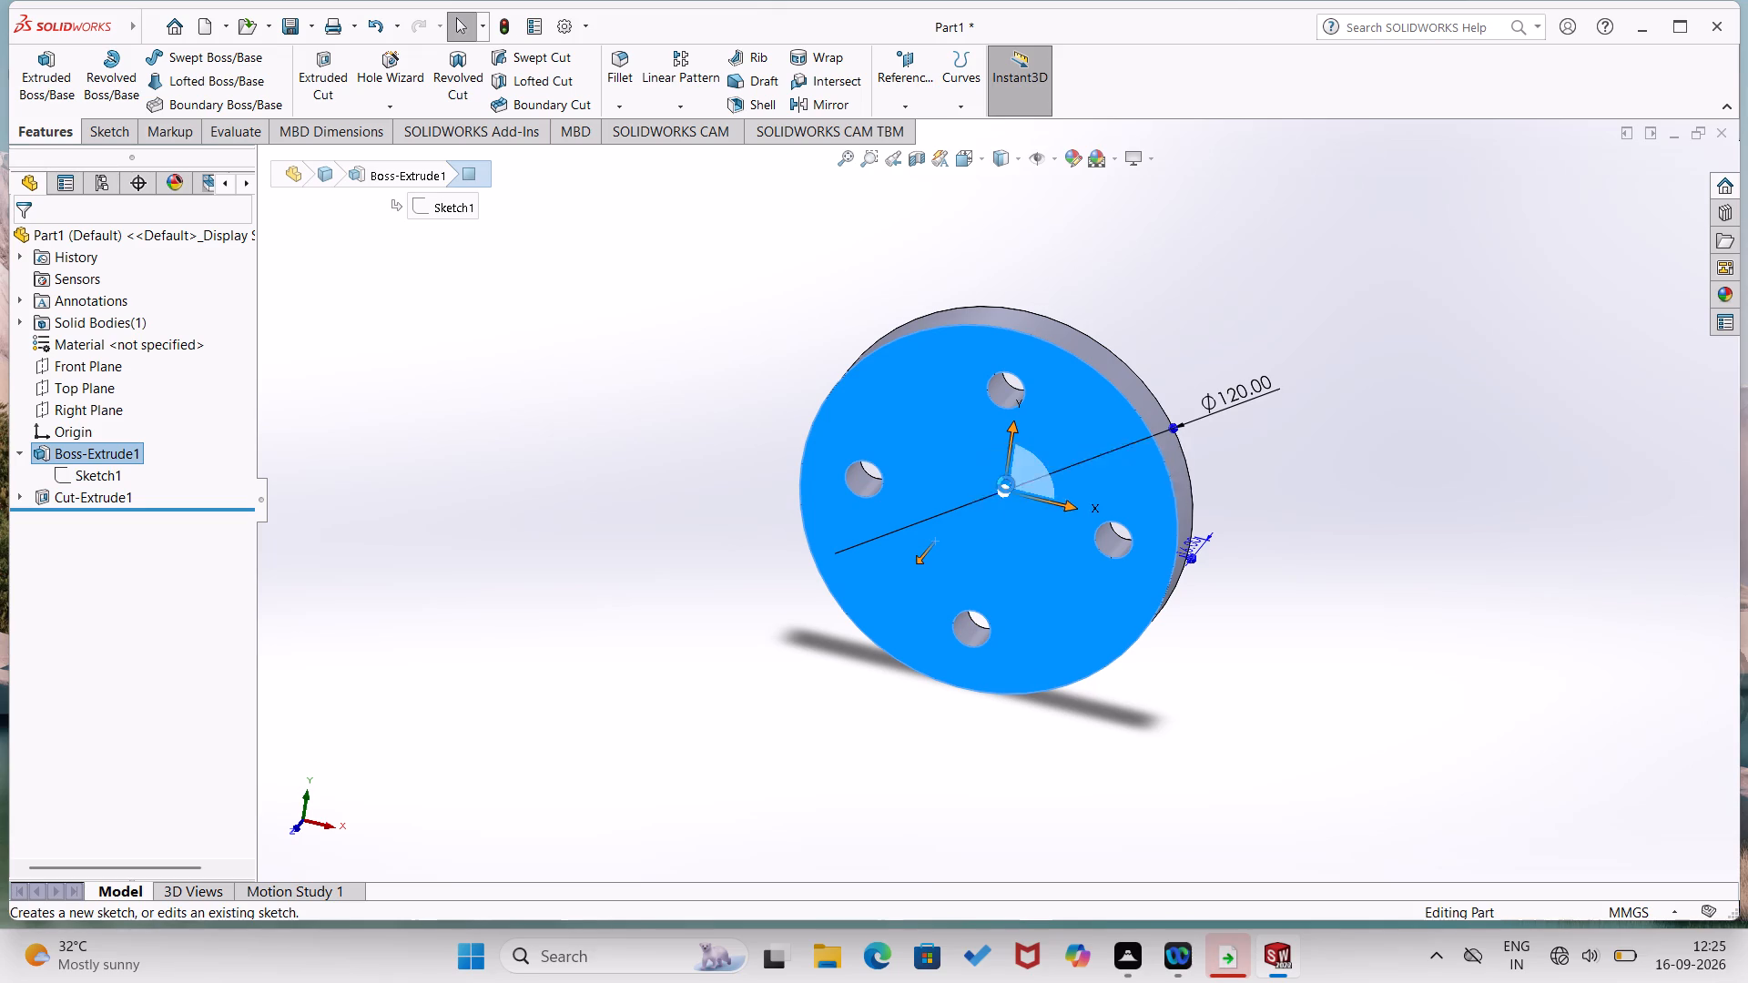
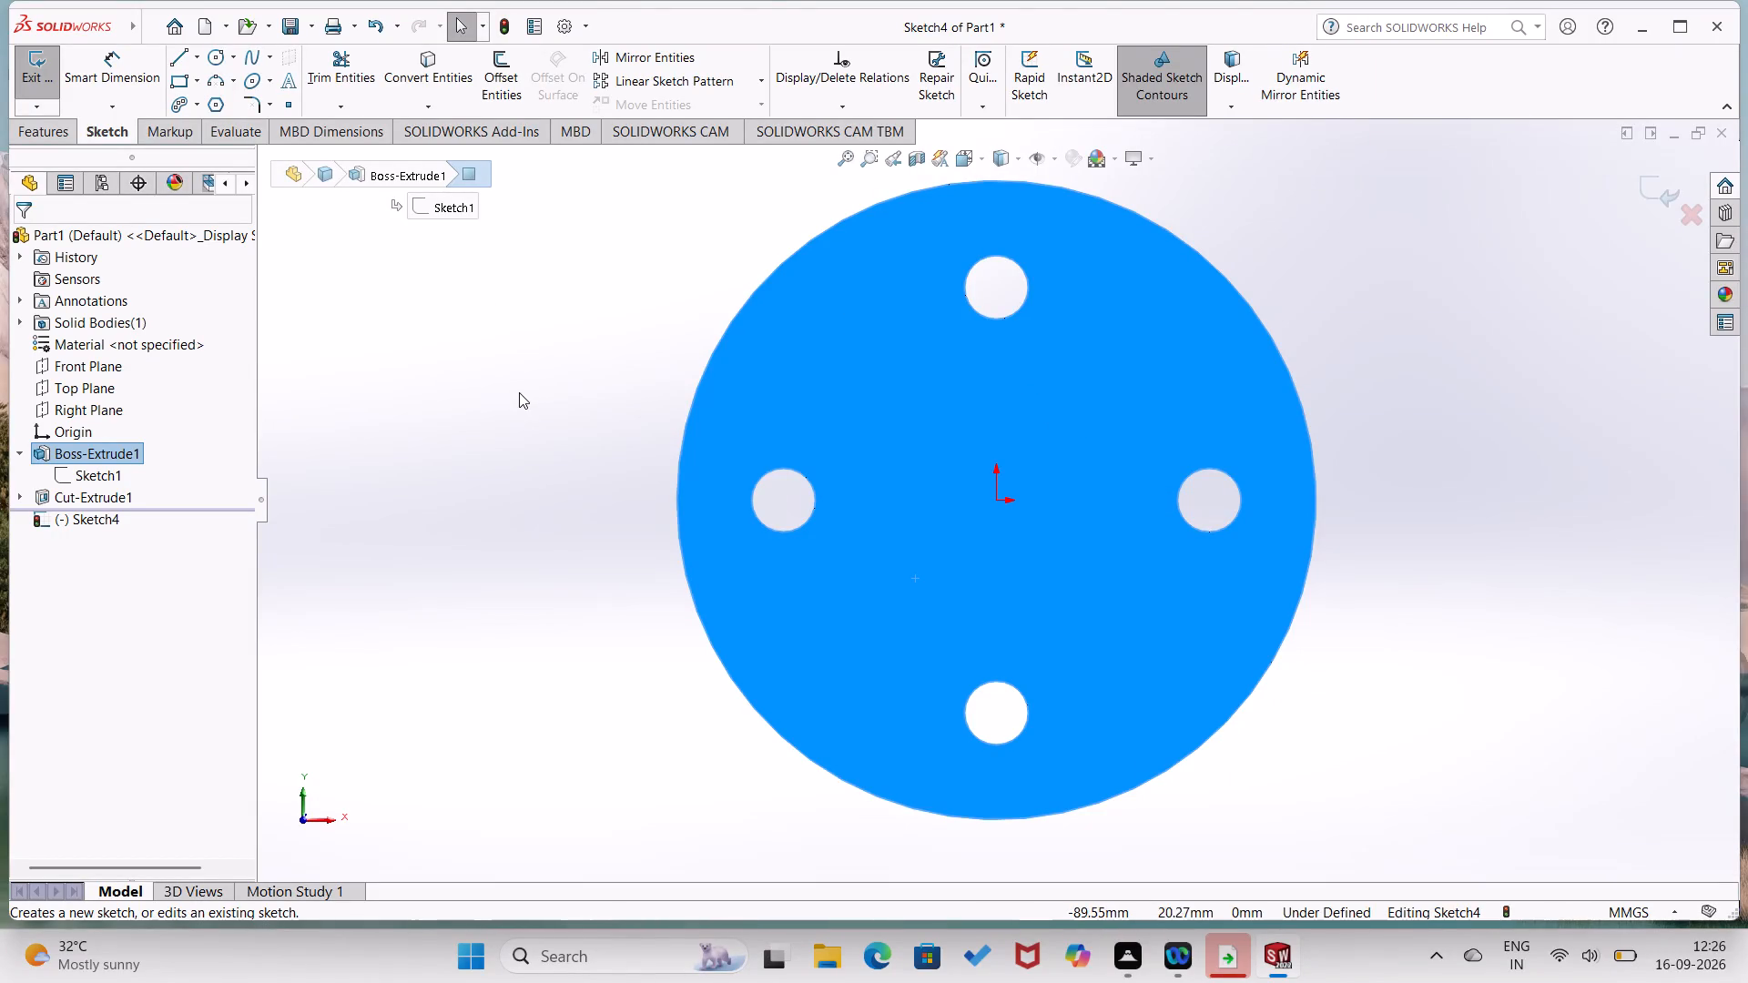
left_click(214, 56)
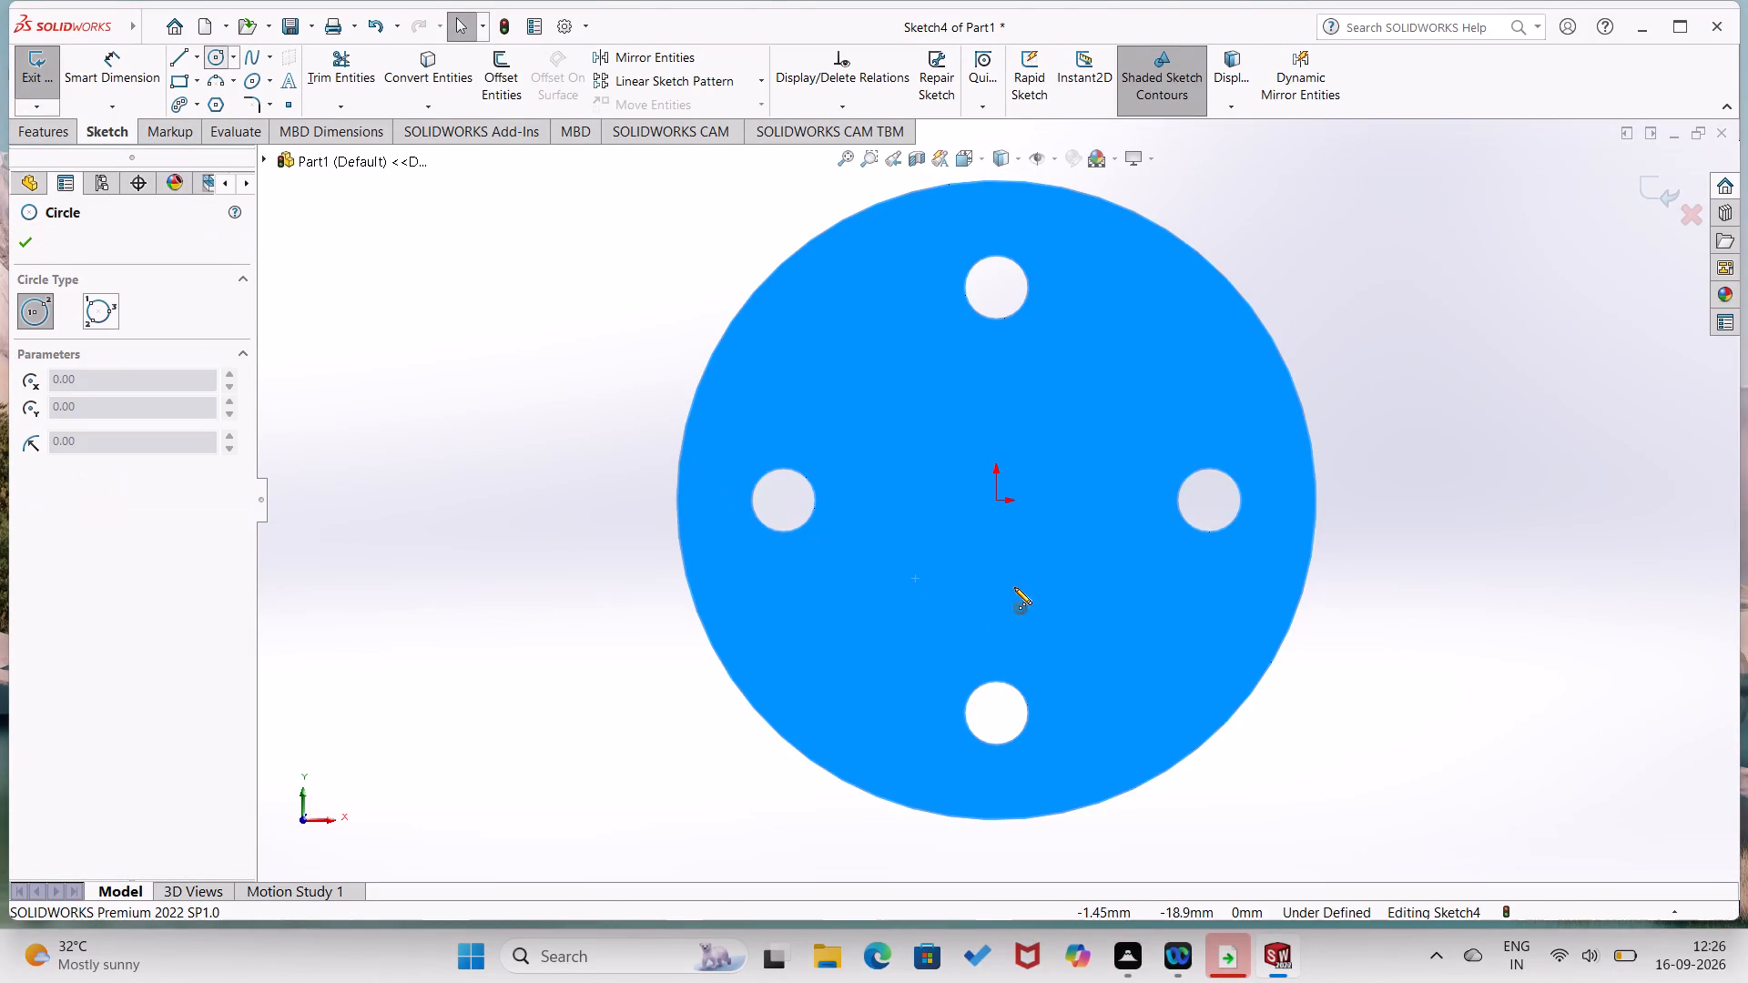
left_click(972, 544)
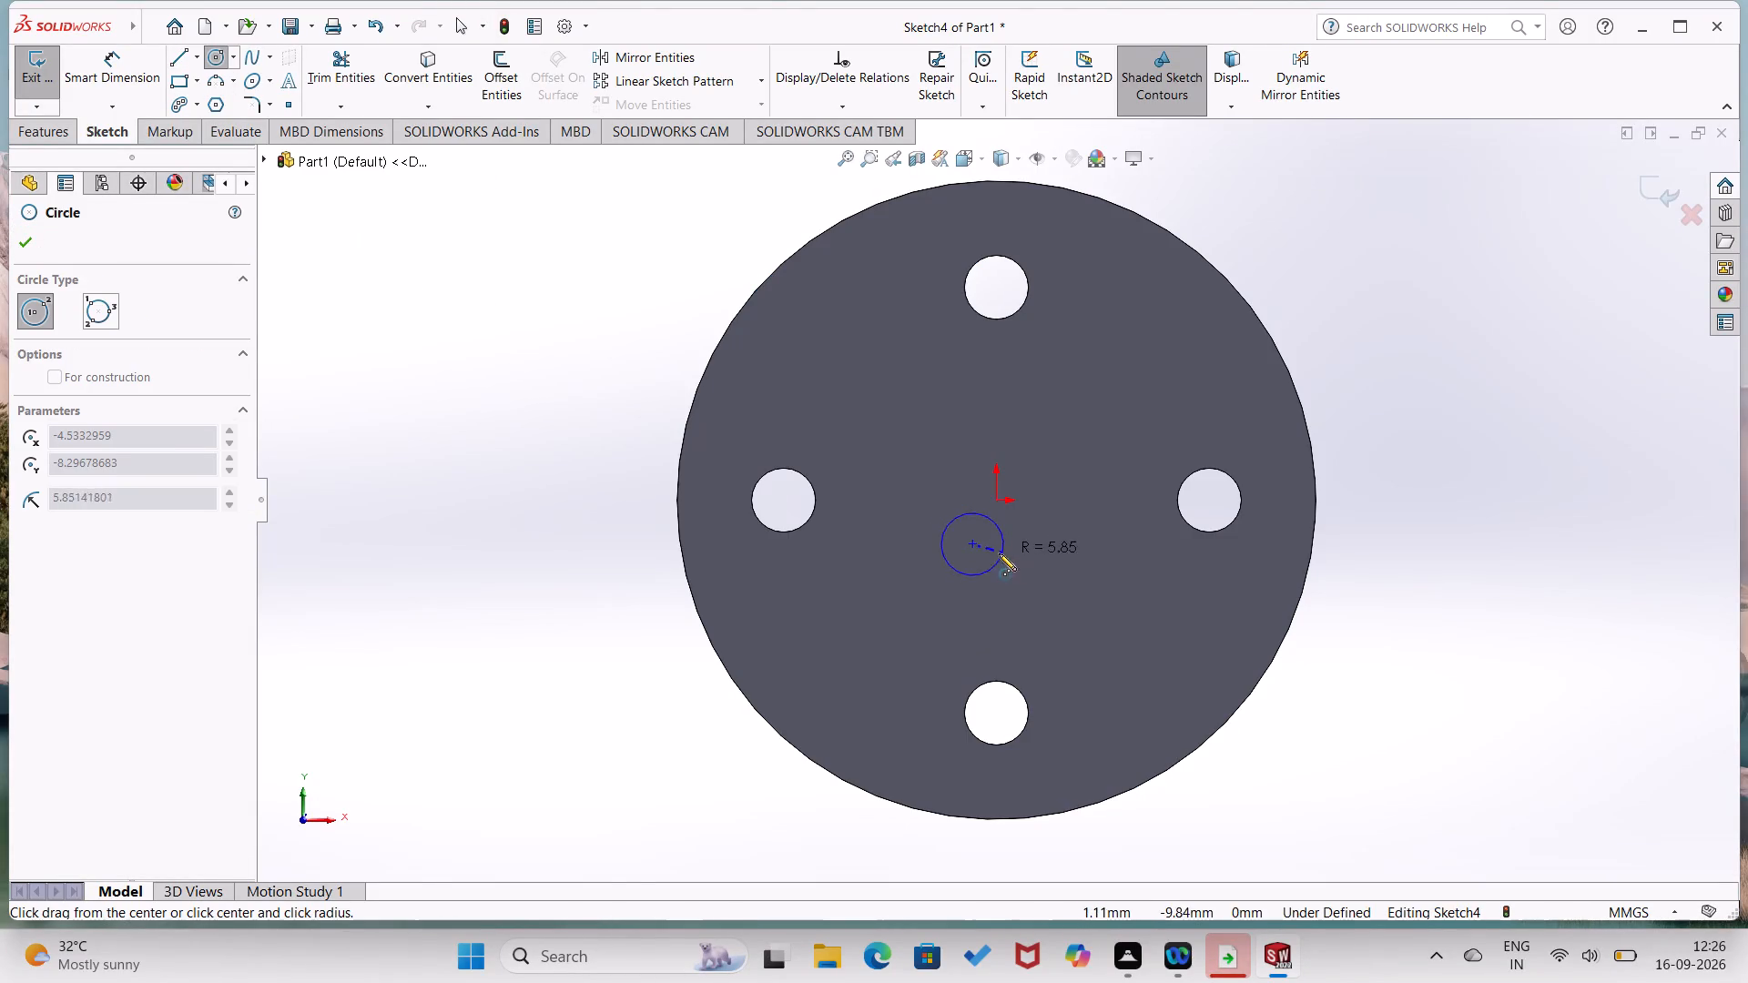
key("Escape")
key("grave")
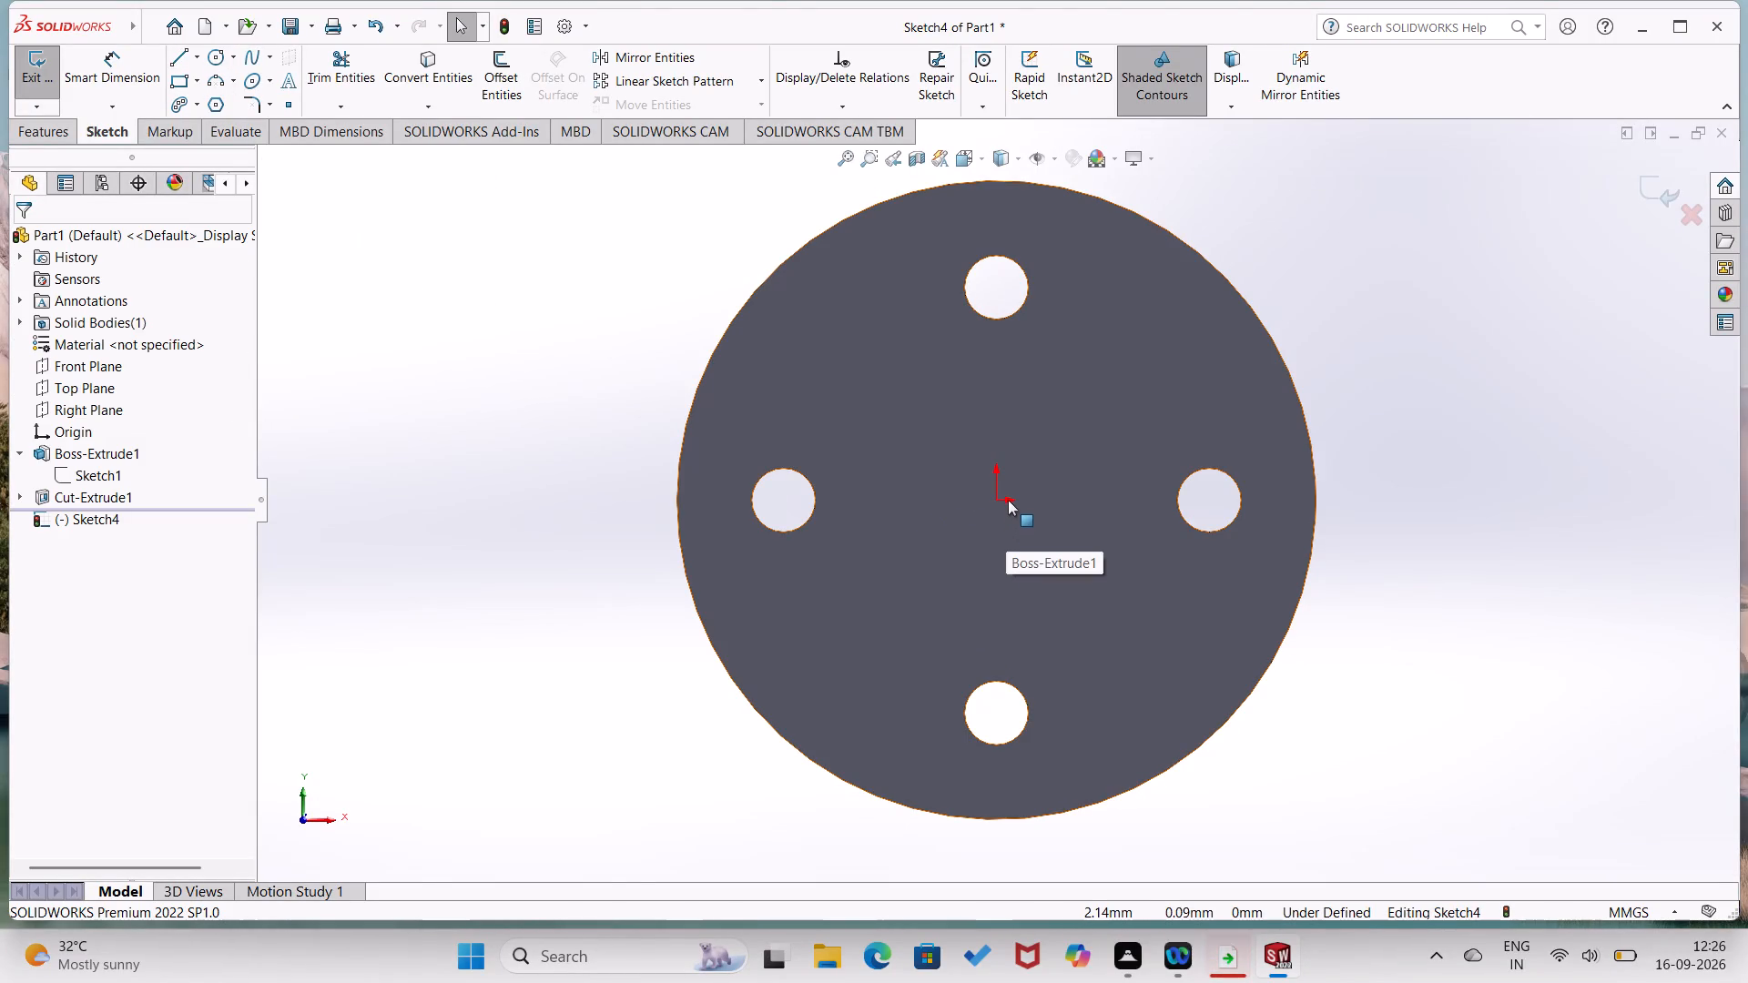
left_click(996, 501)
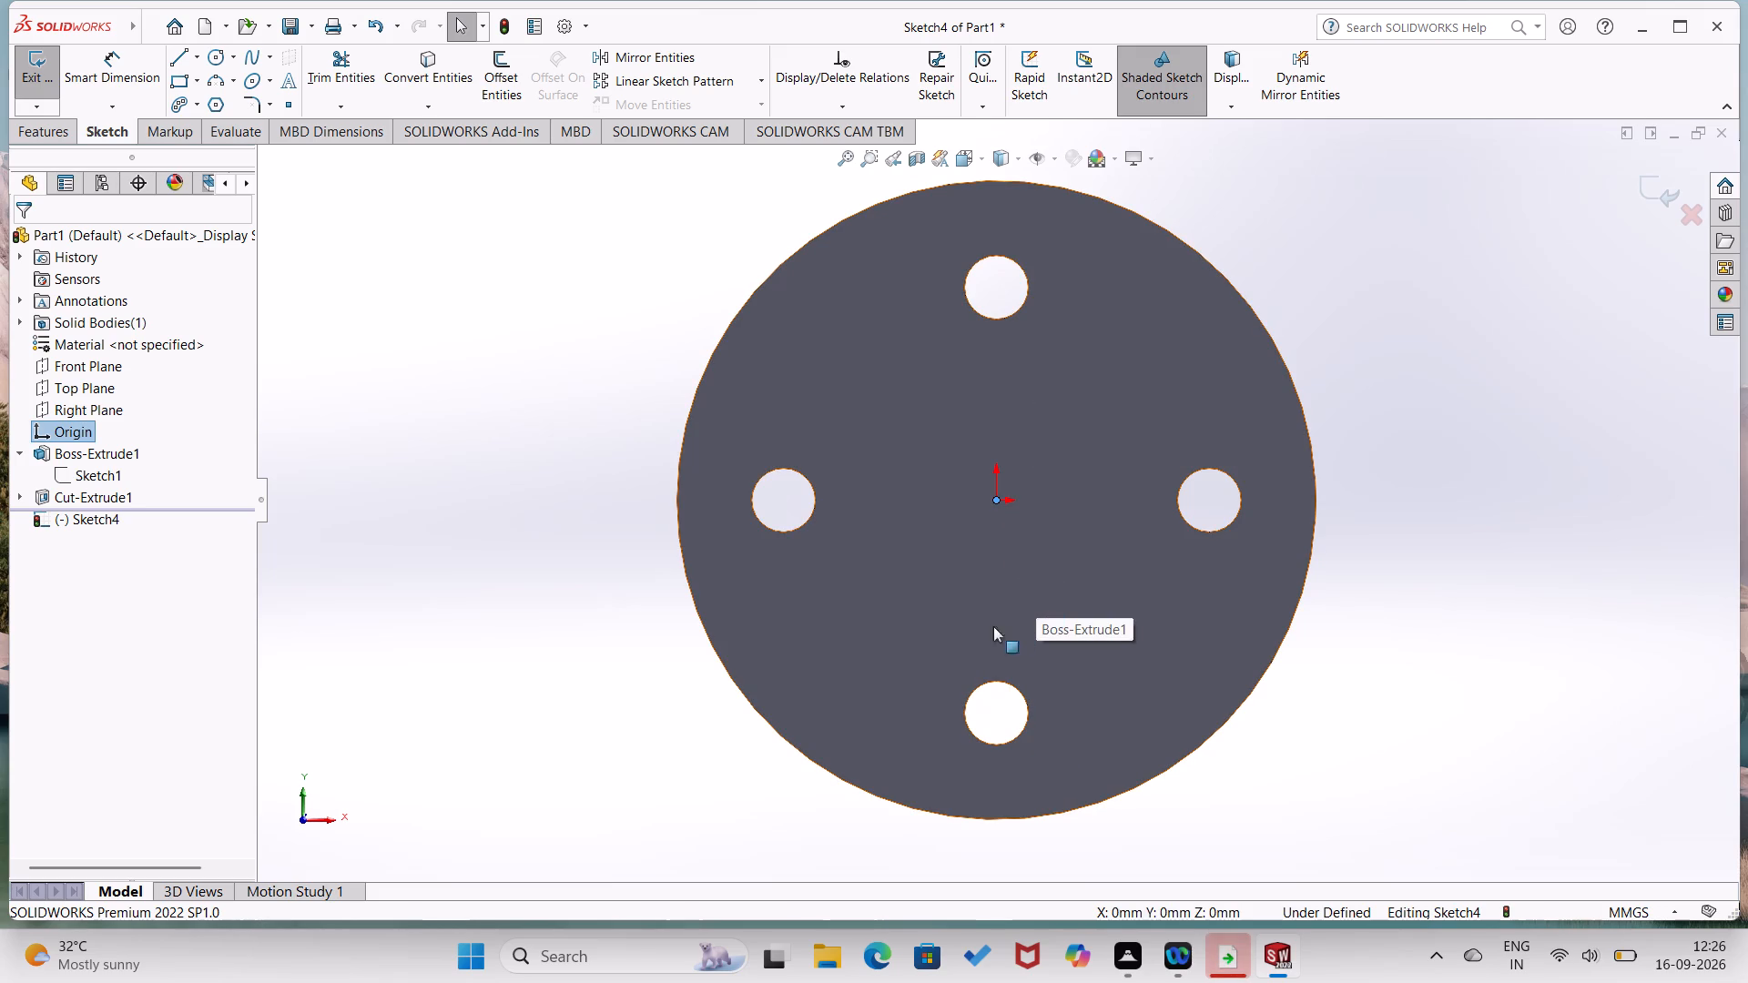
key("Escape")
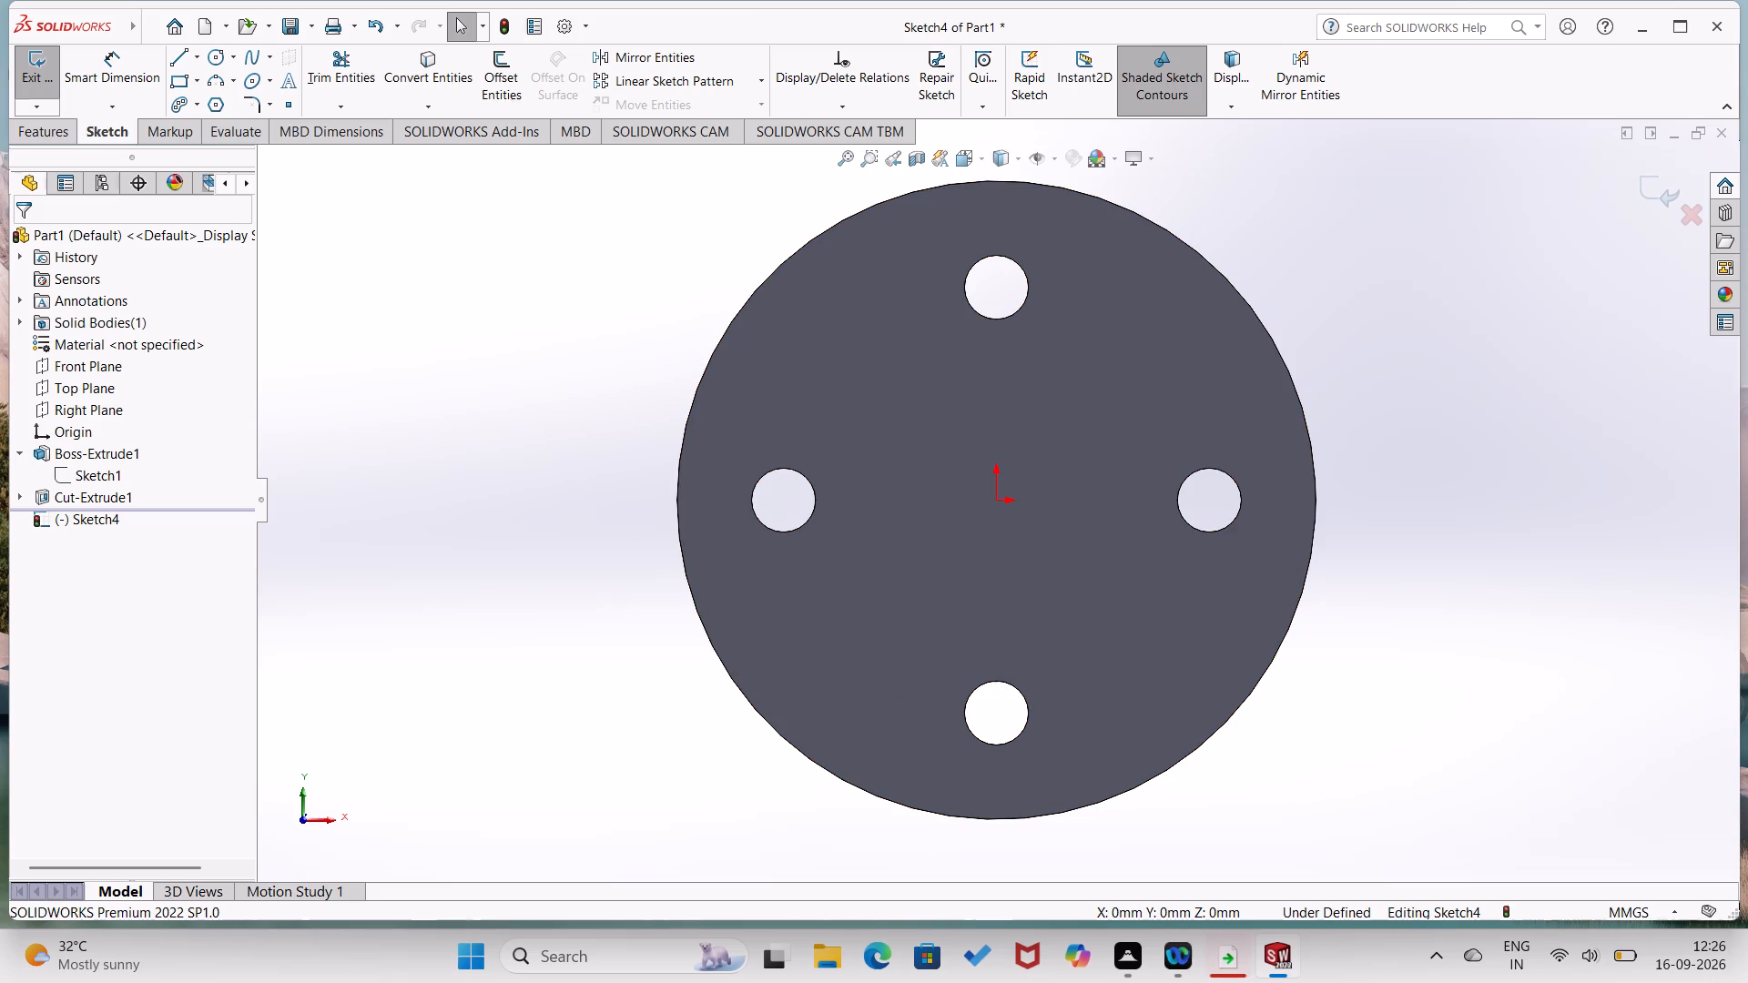
Sketch a circle centred on the origin and dimension its diameter as 50 mm.
left_click(216, 60)
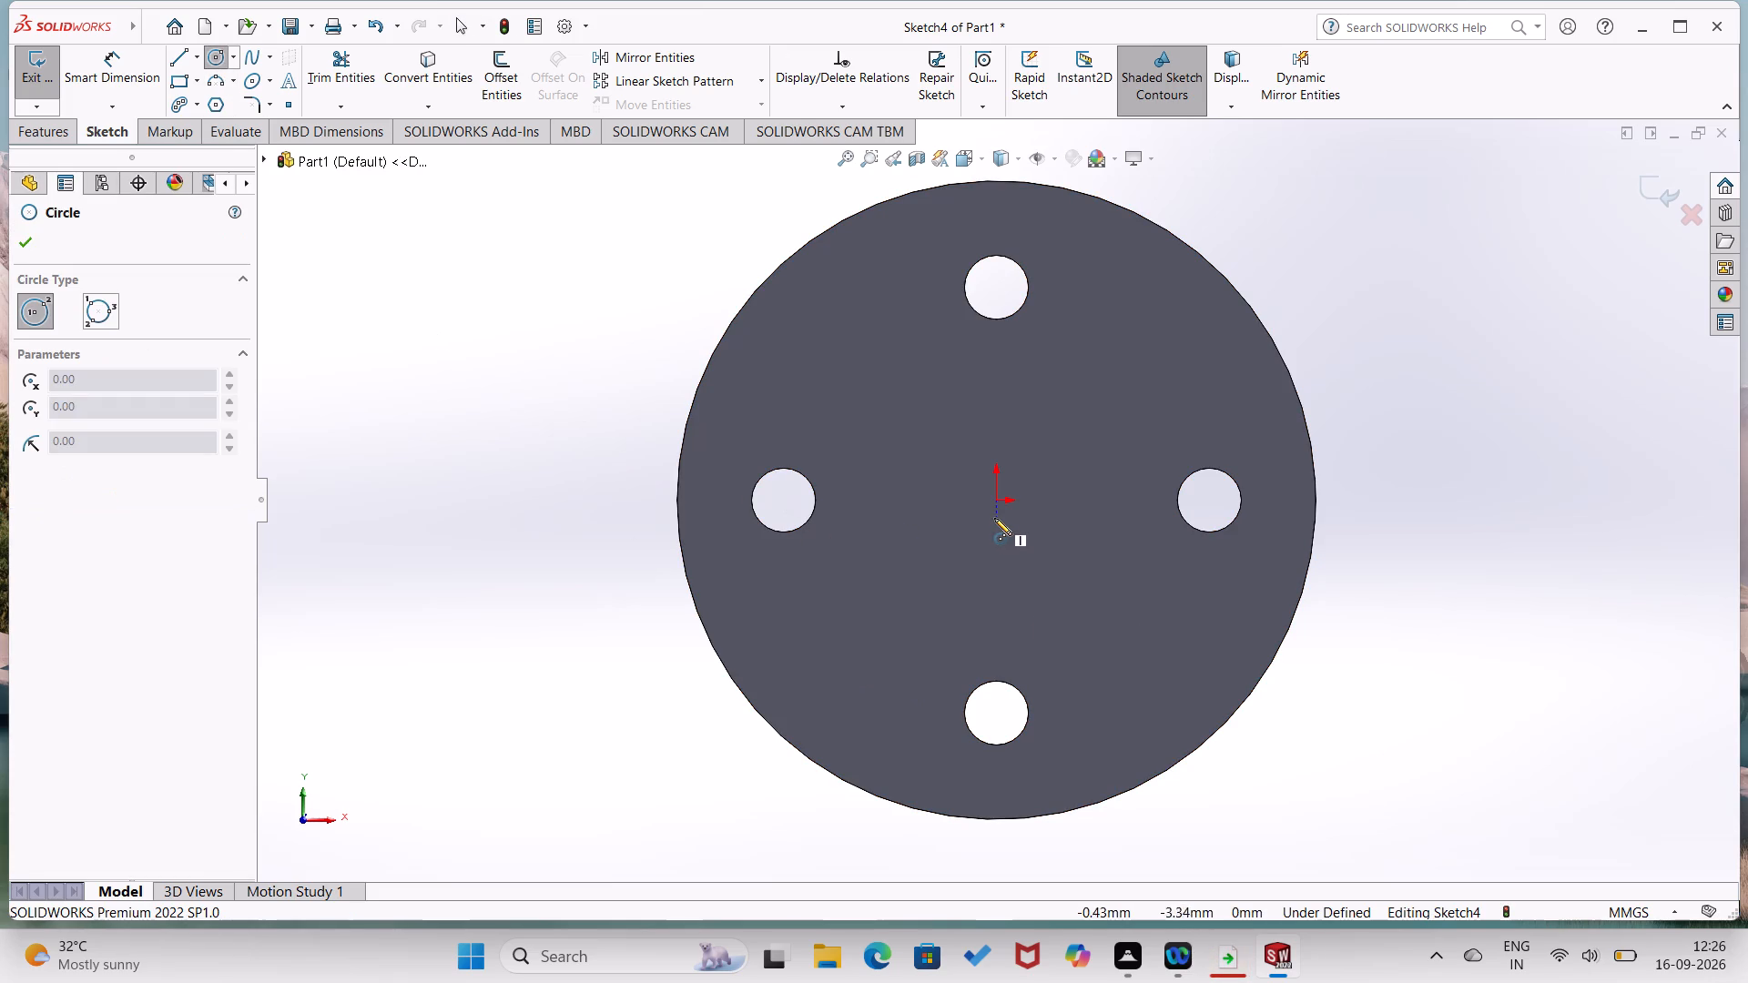
left_click(995, 501)
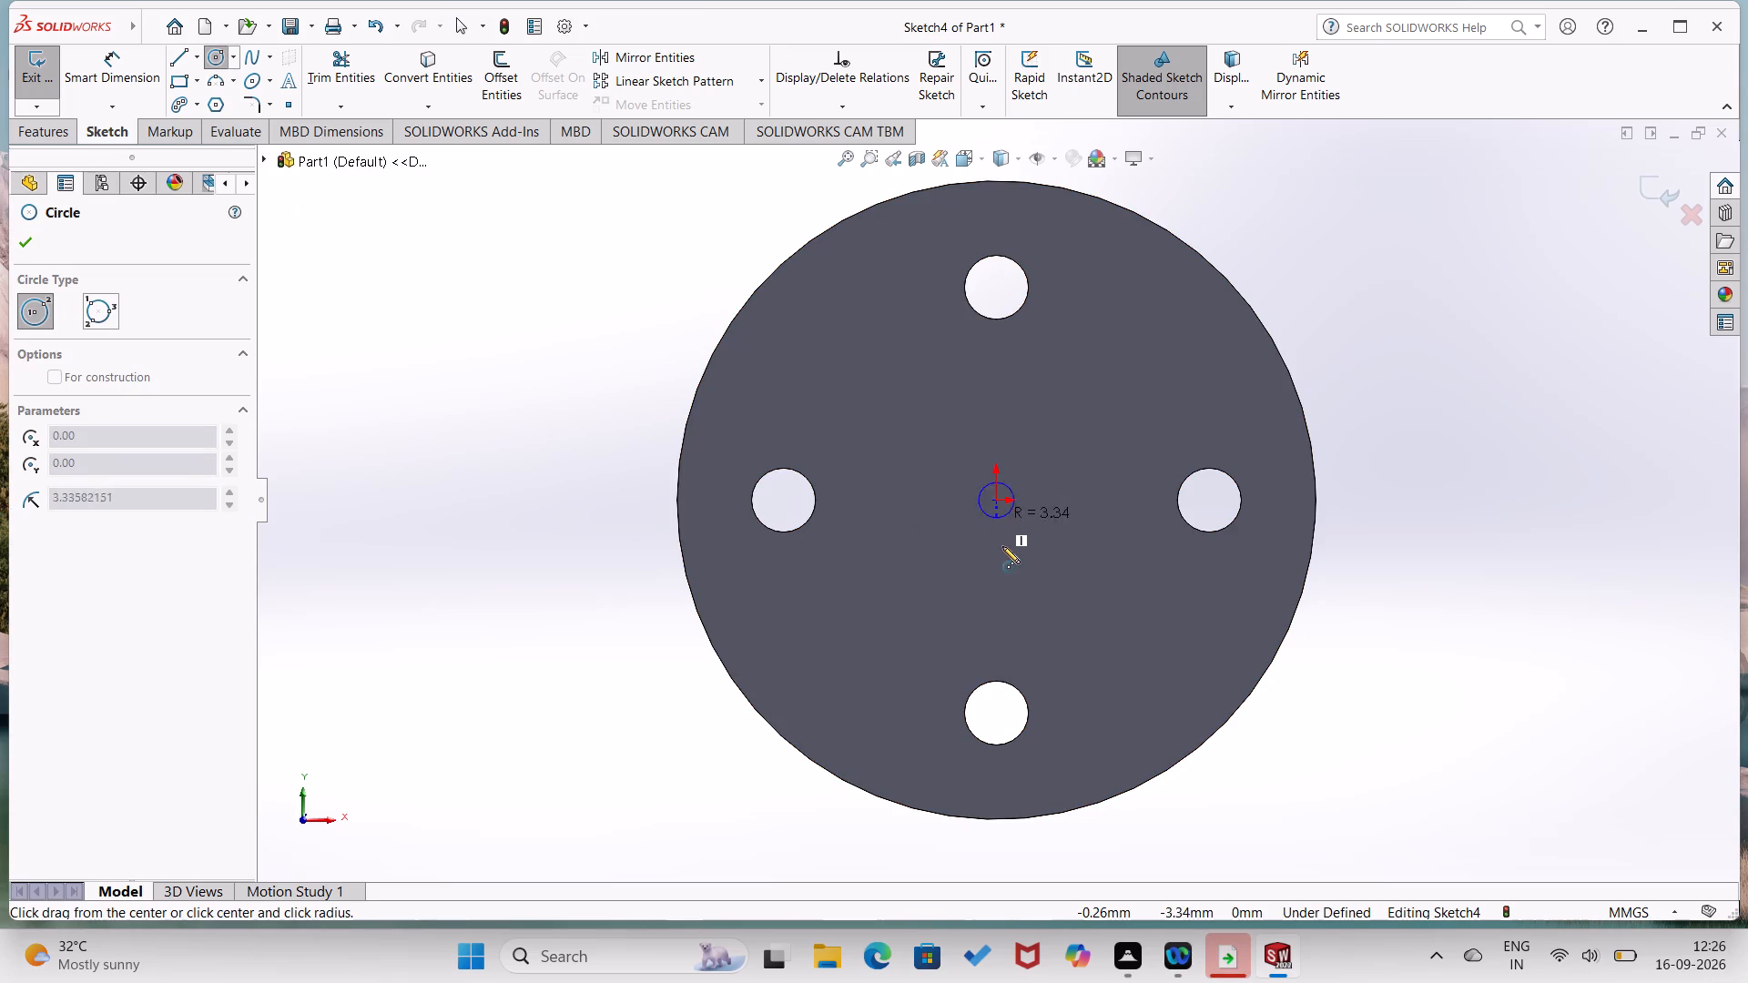
left_click(1028, 591)
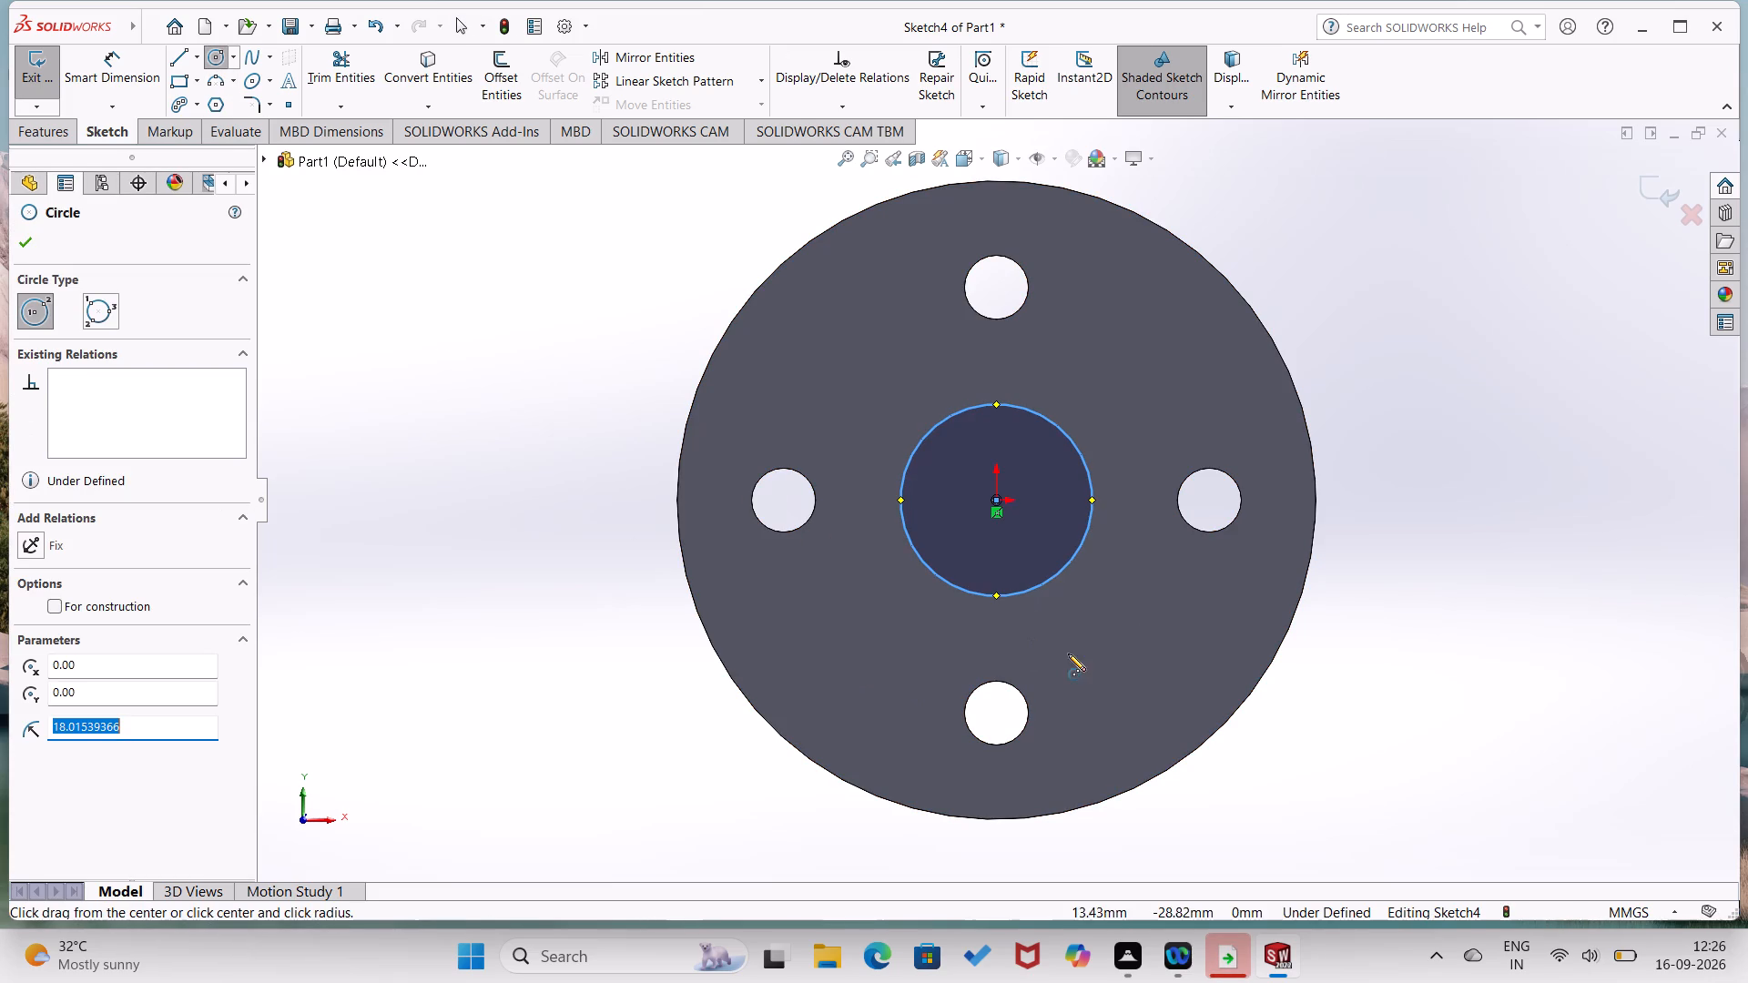
right_click_drag(1068, 654, 1100, 502)
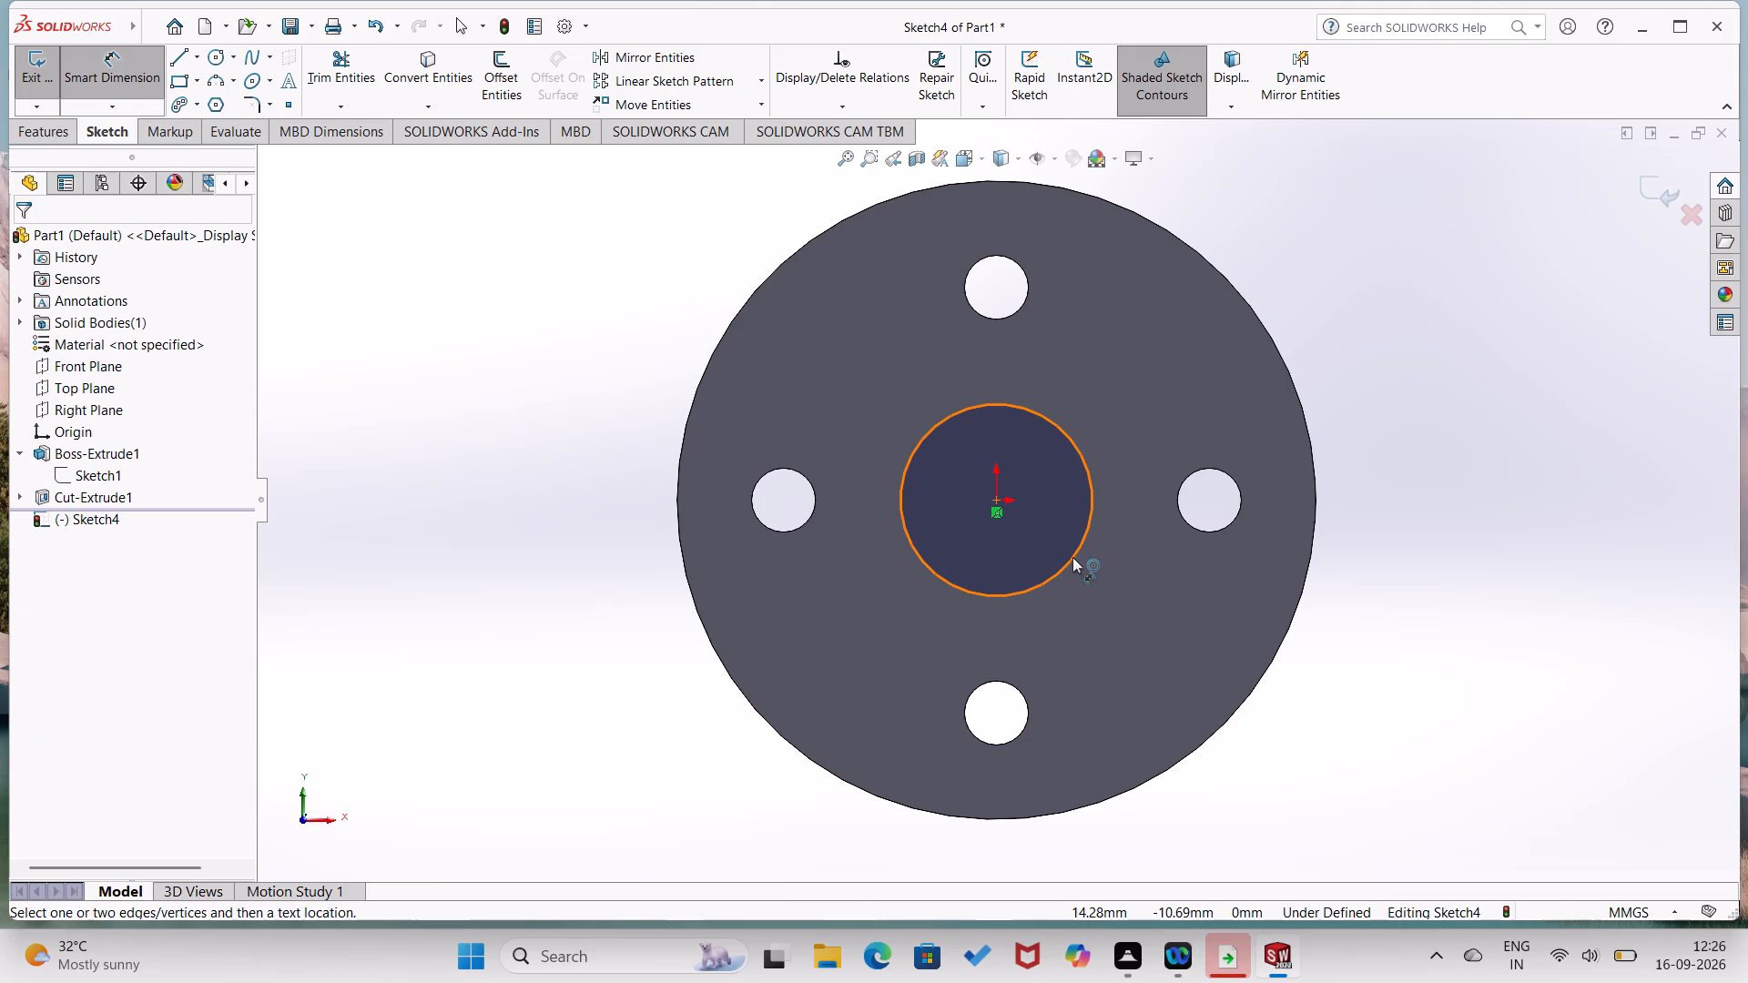
left_click(1072, 557)
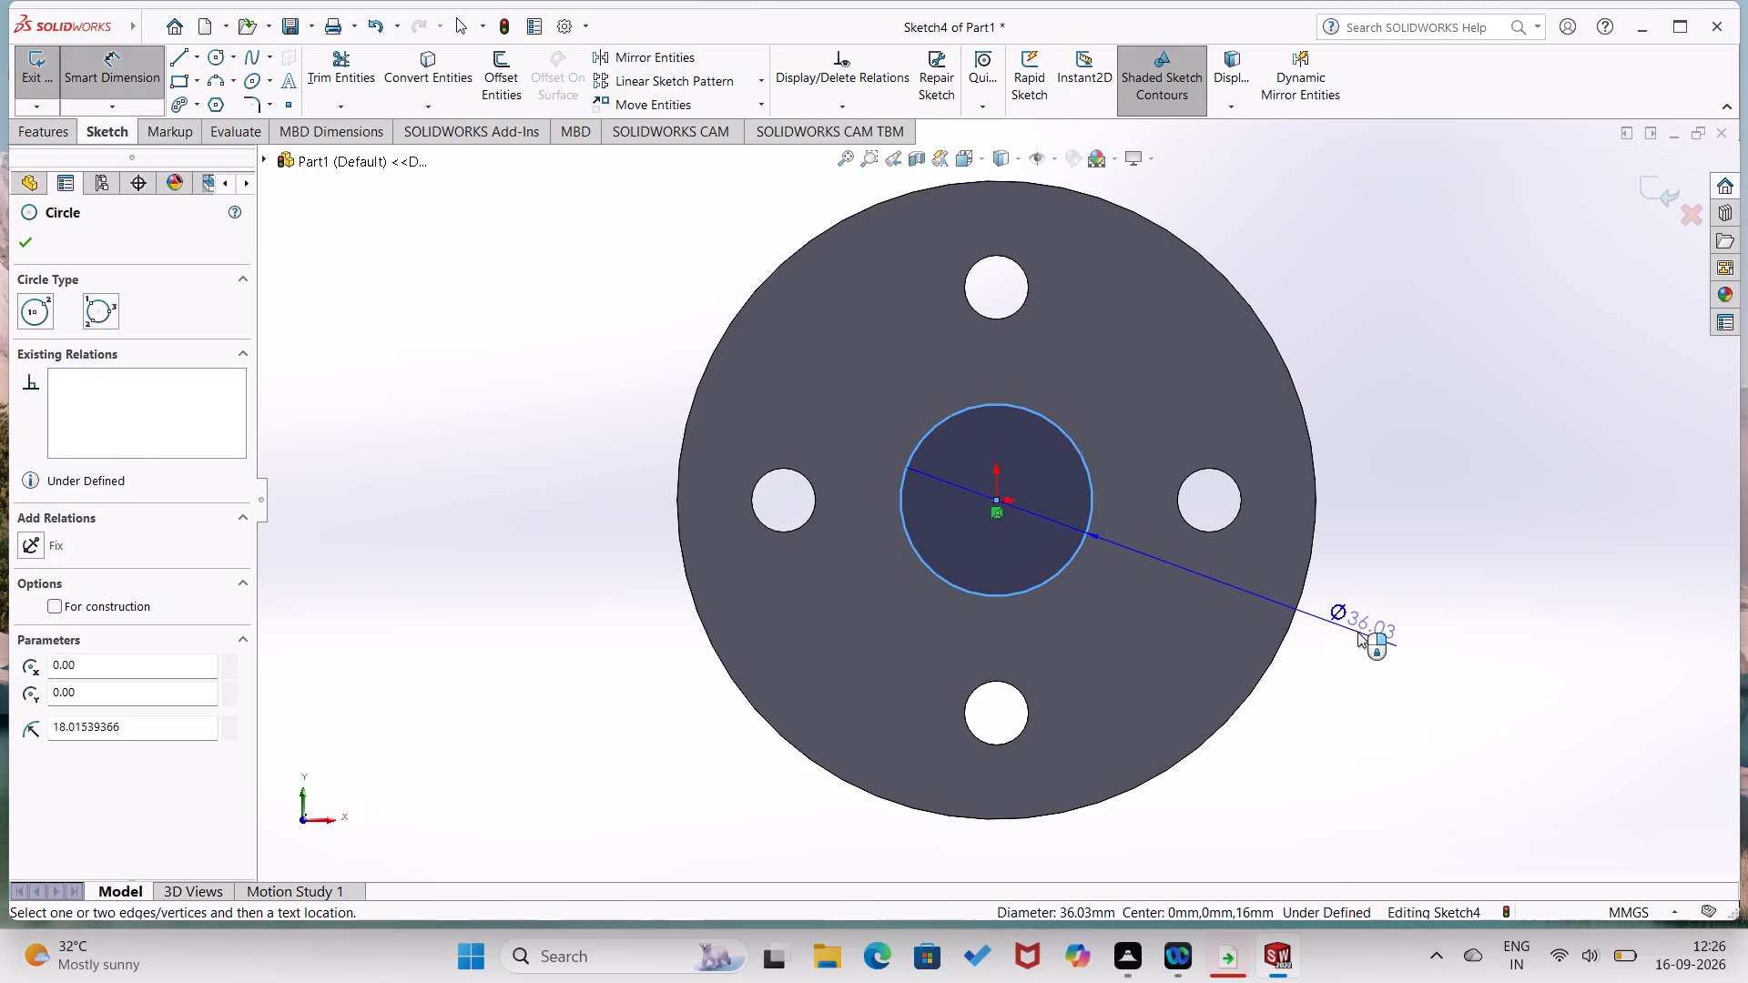
left_click(1357, 632)
type("50")
key("Return")
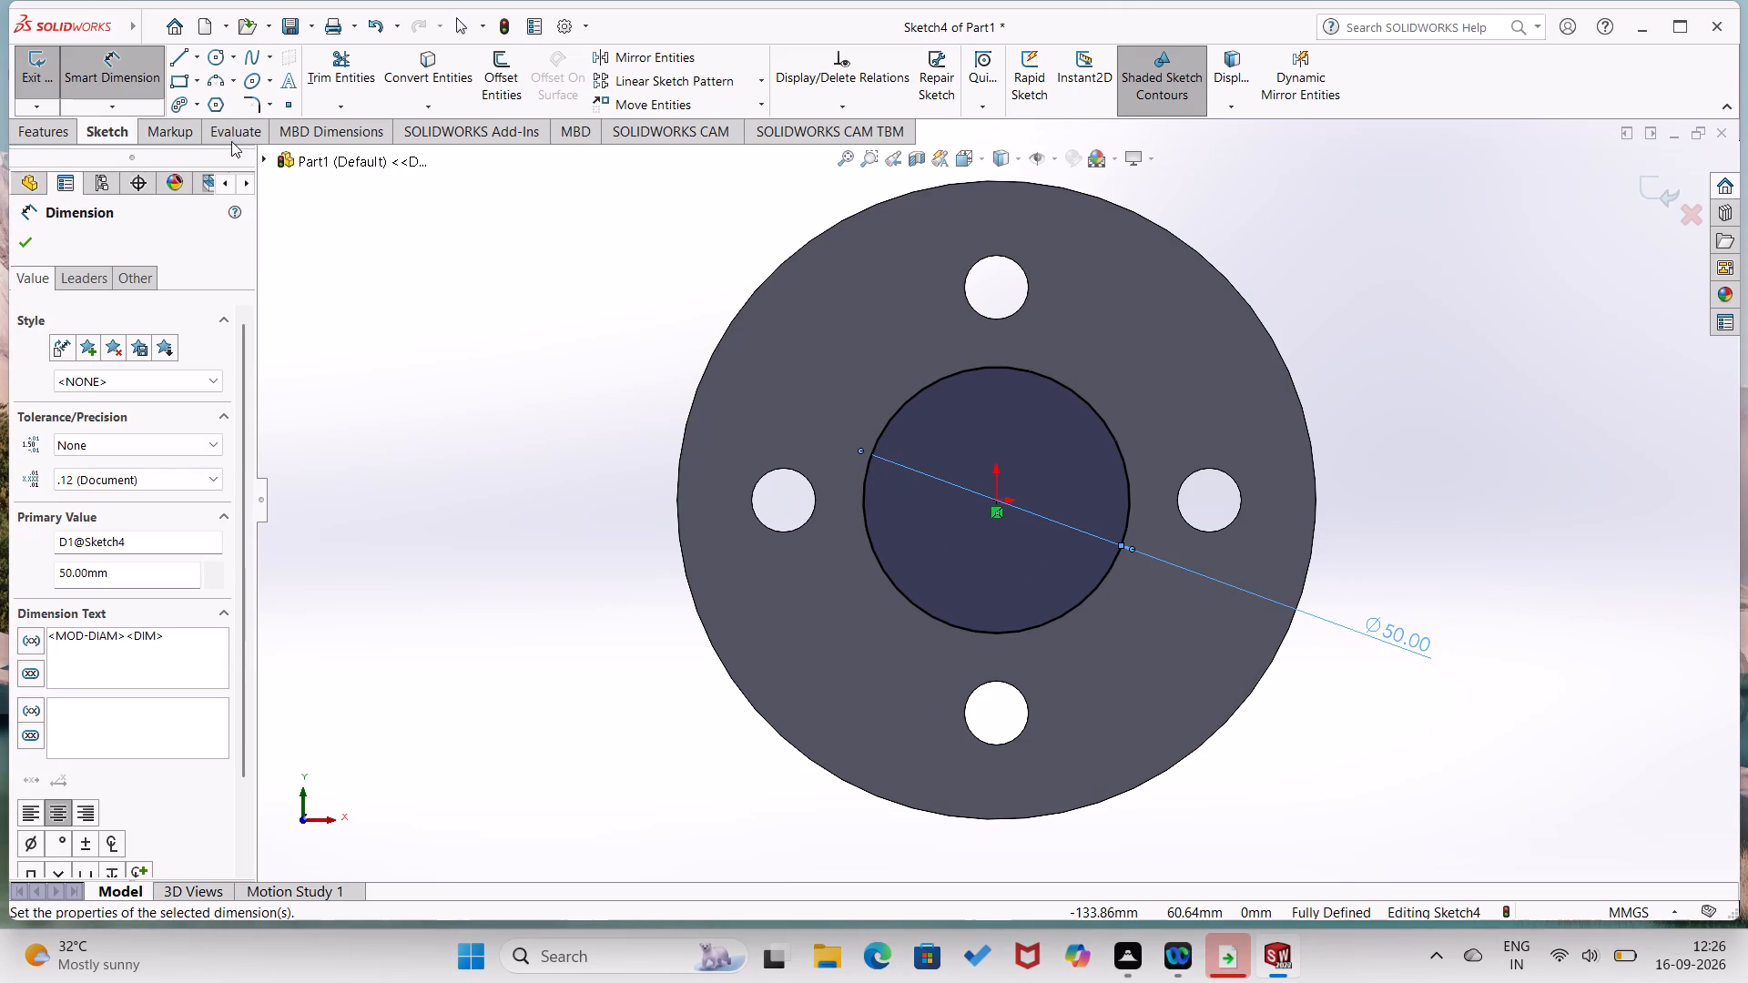
Extrude the 50 mm circle as a Blind boss, 62 mm deep, from the disc's front face.
left_click(38, 137)
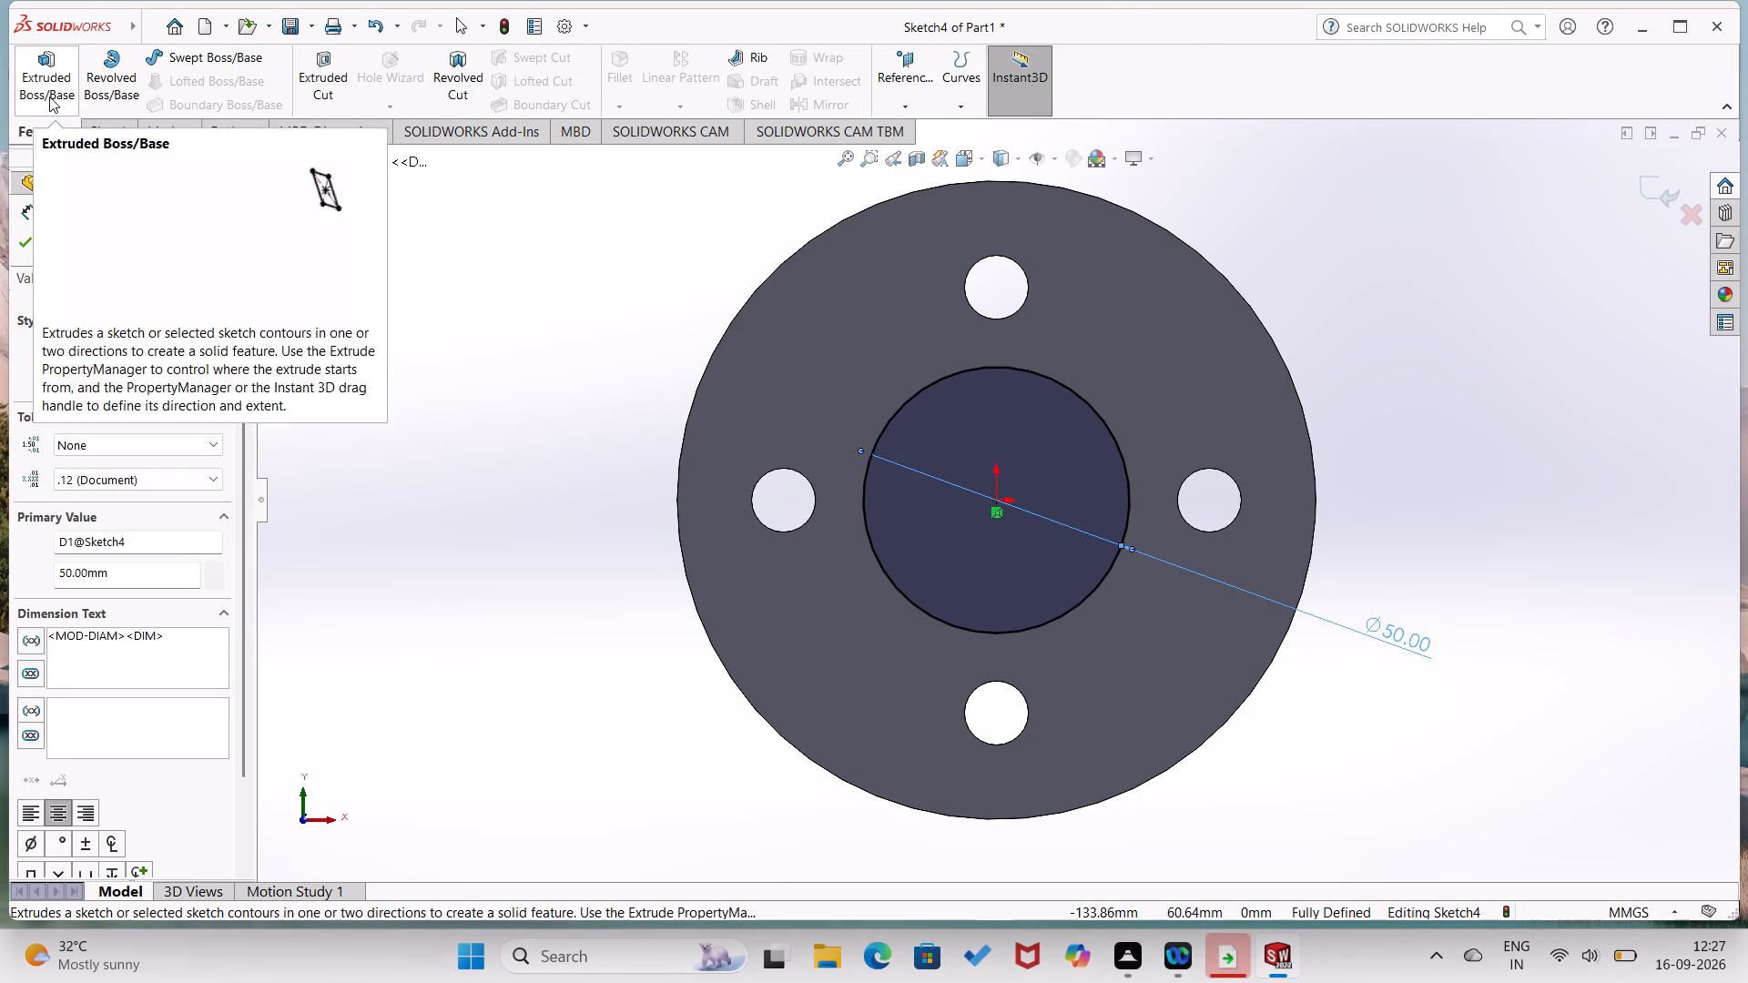
left_click(51, 96)
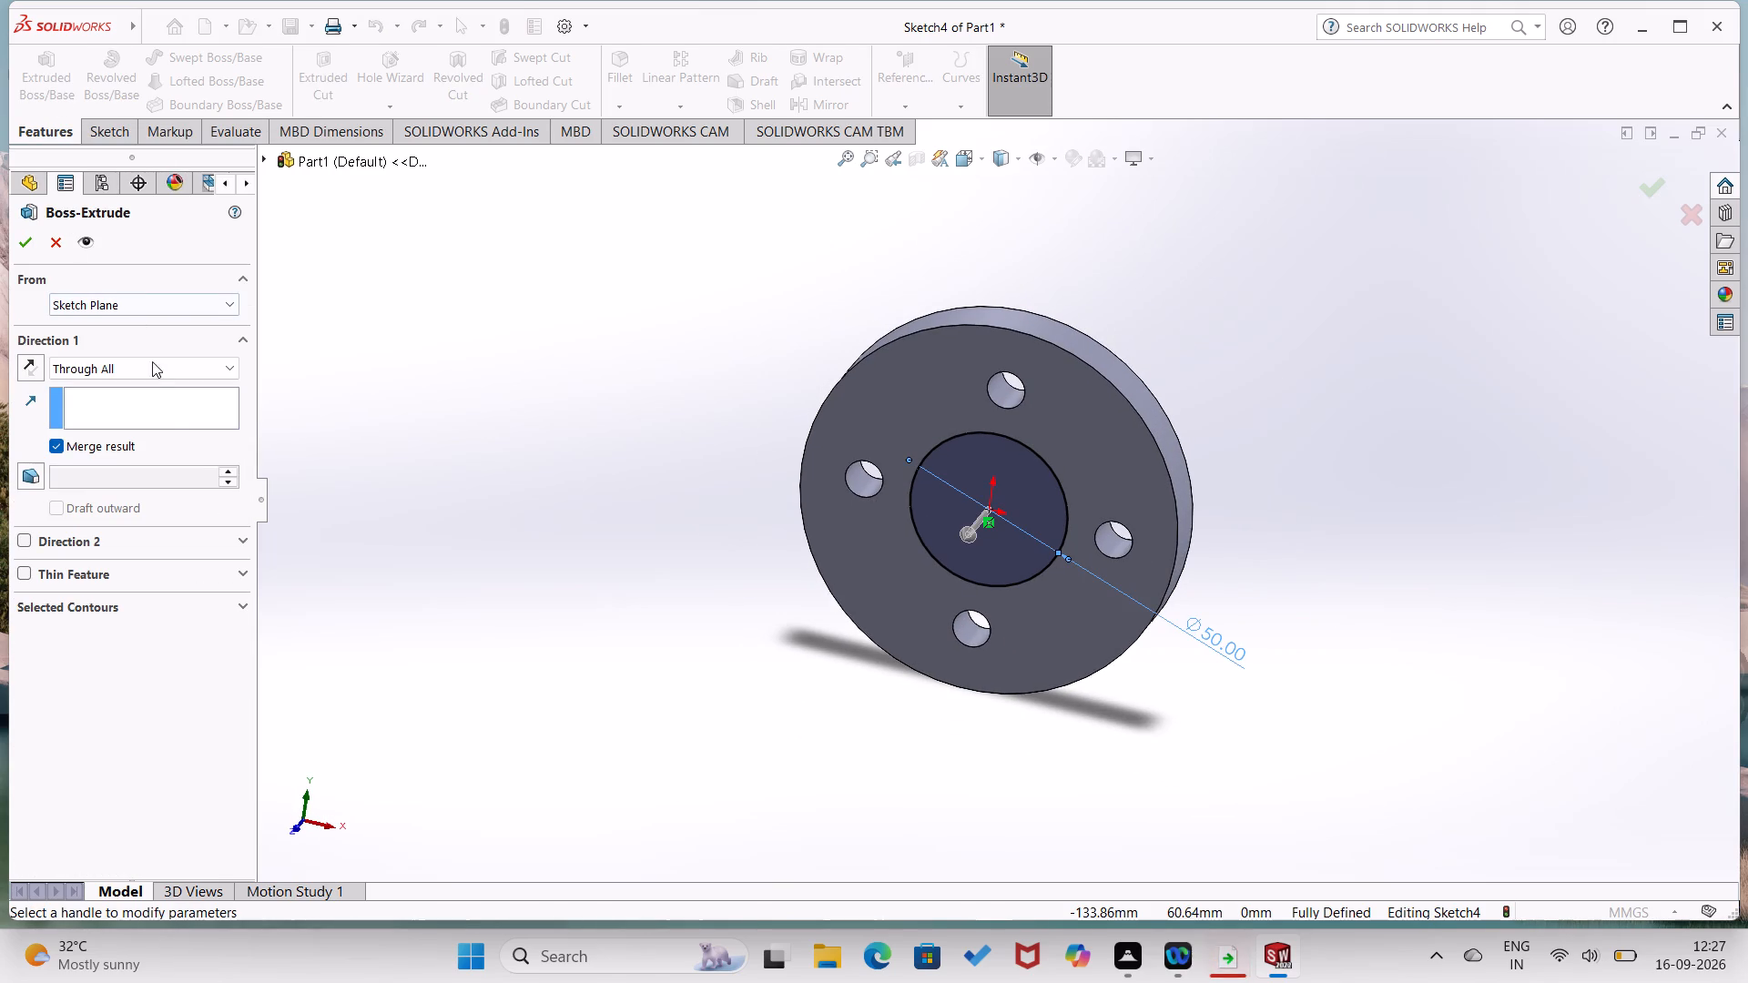
left_click(210, 362)
left_click(197, 394)
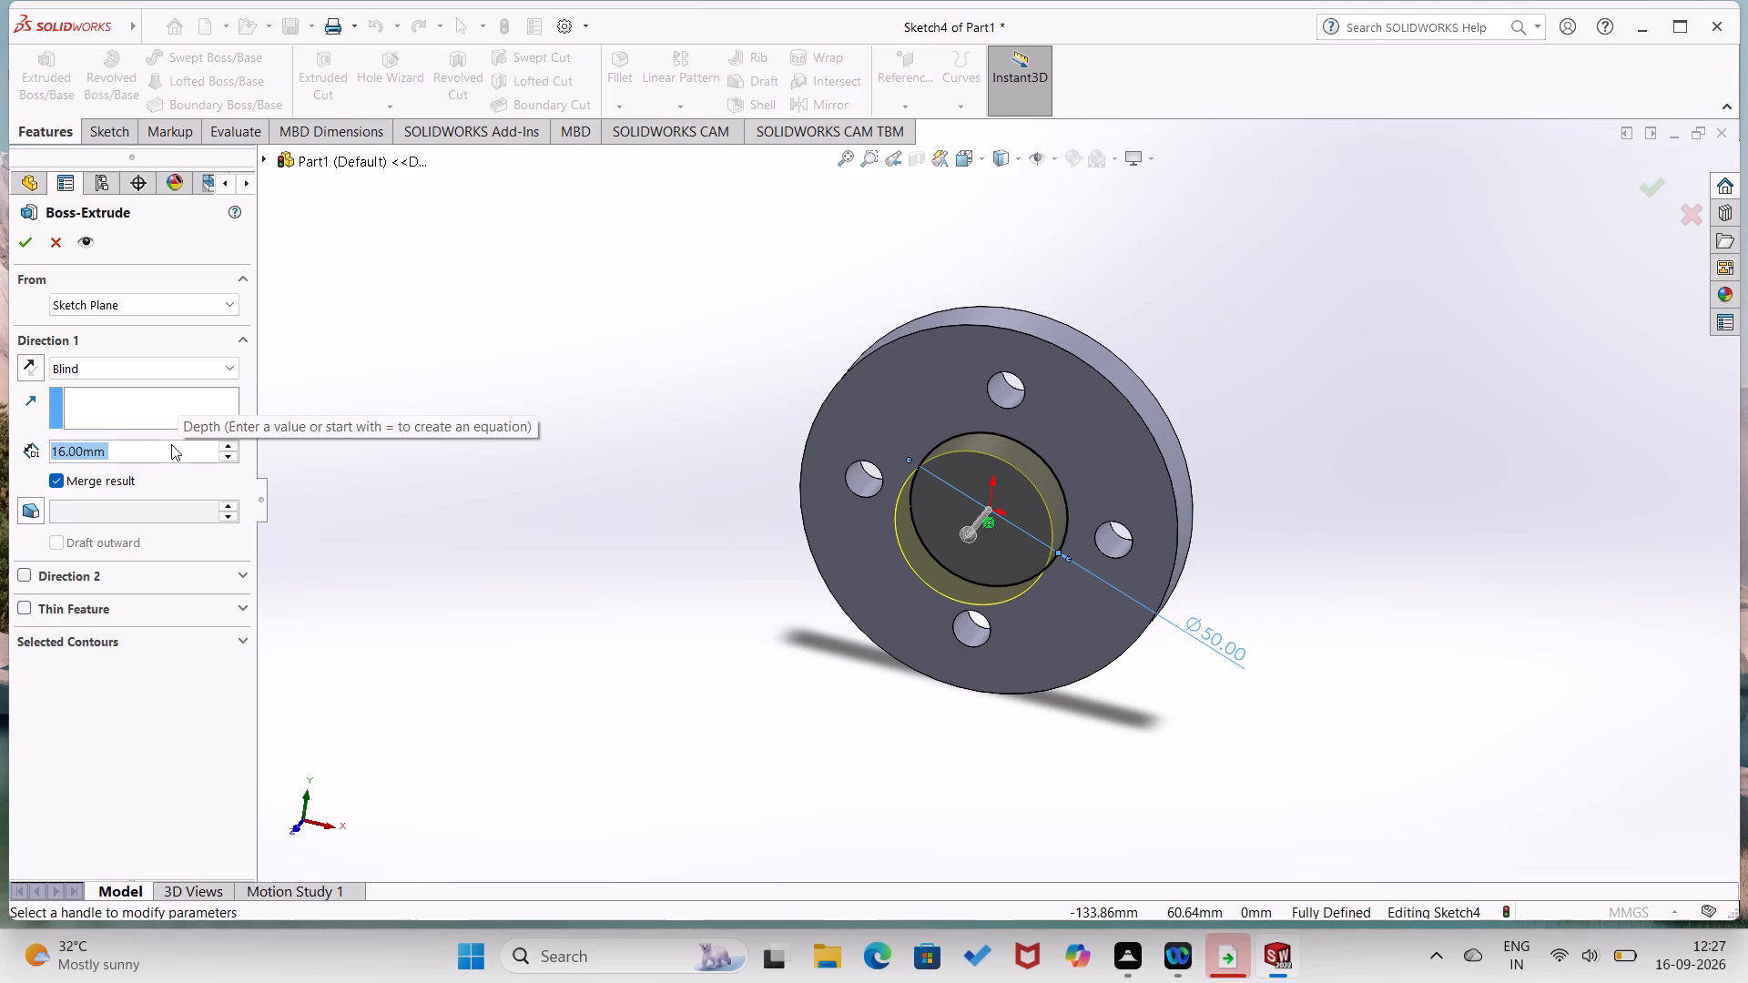
type("62")
key("Return")
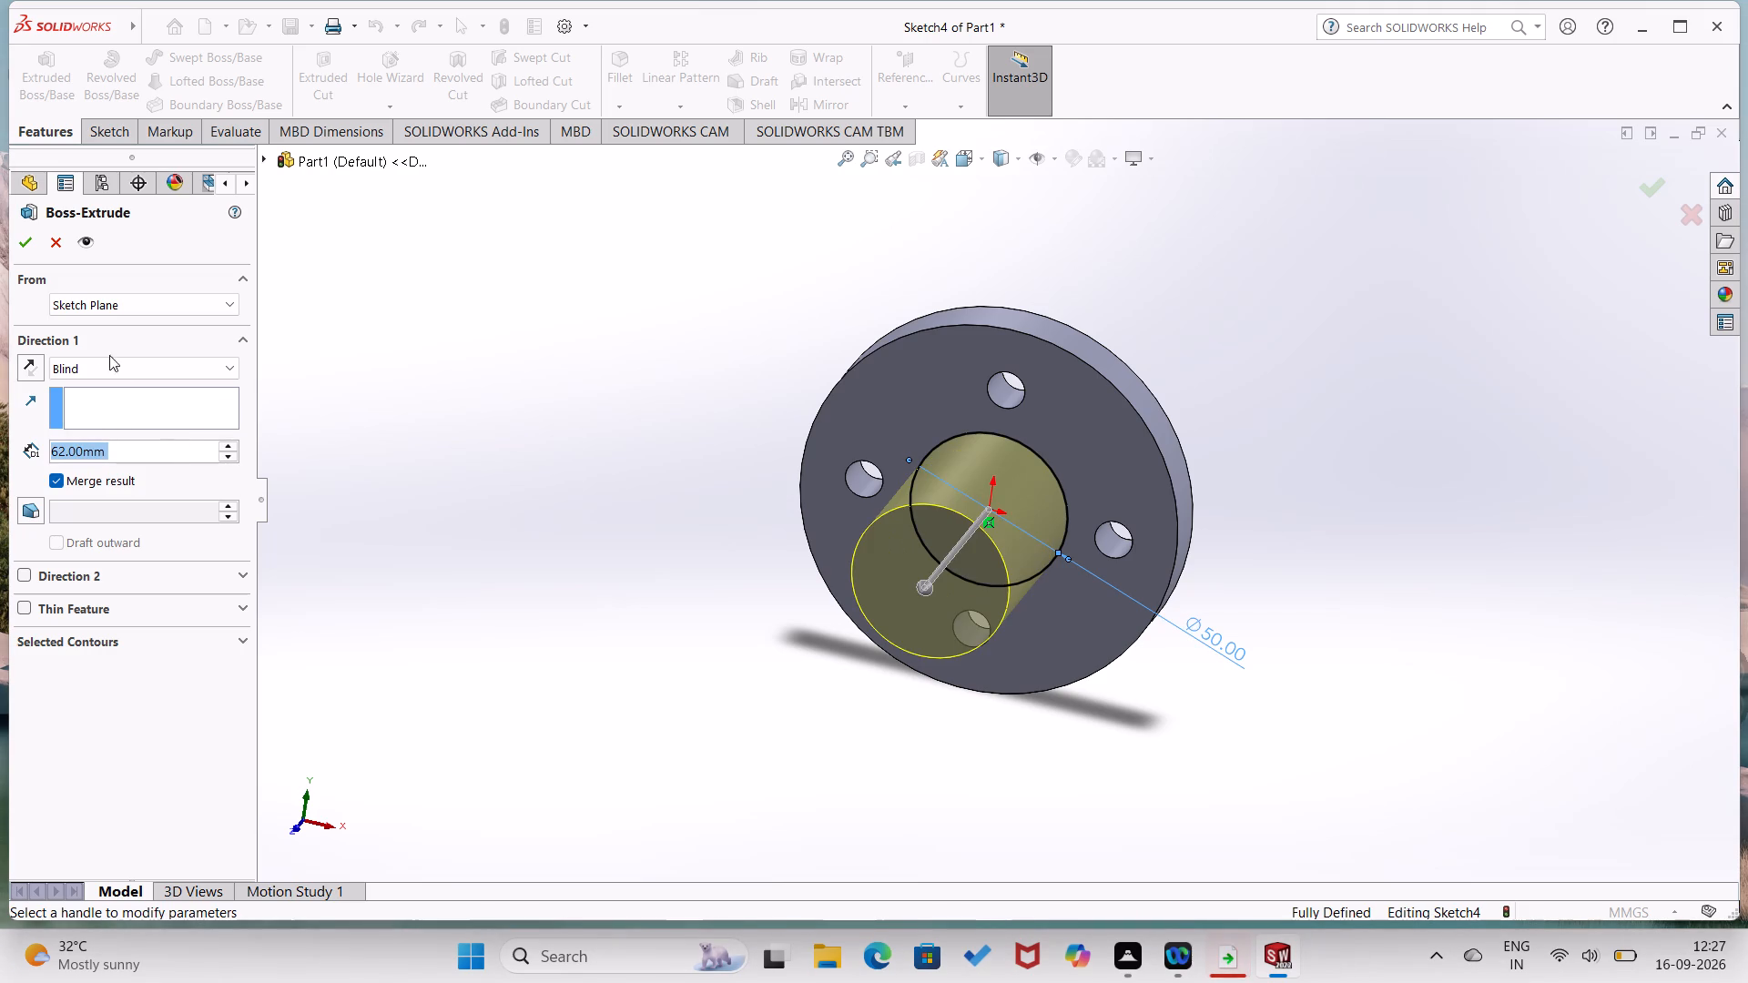
left_click(19, 254)
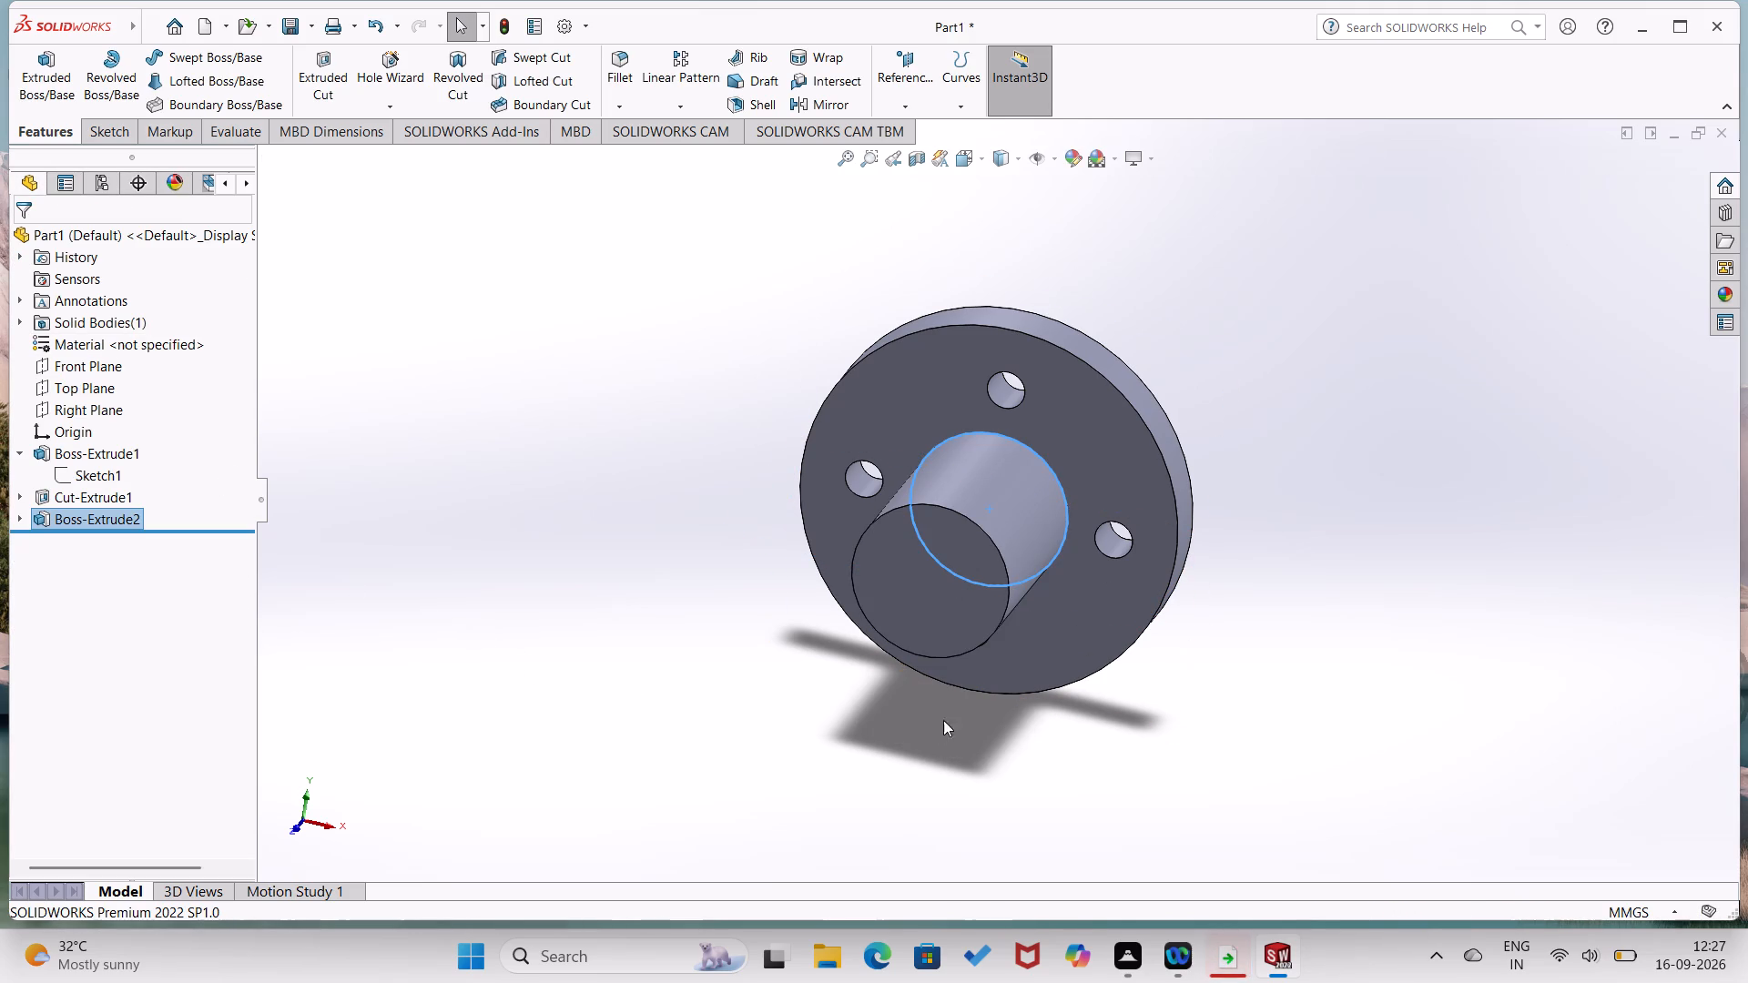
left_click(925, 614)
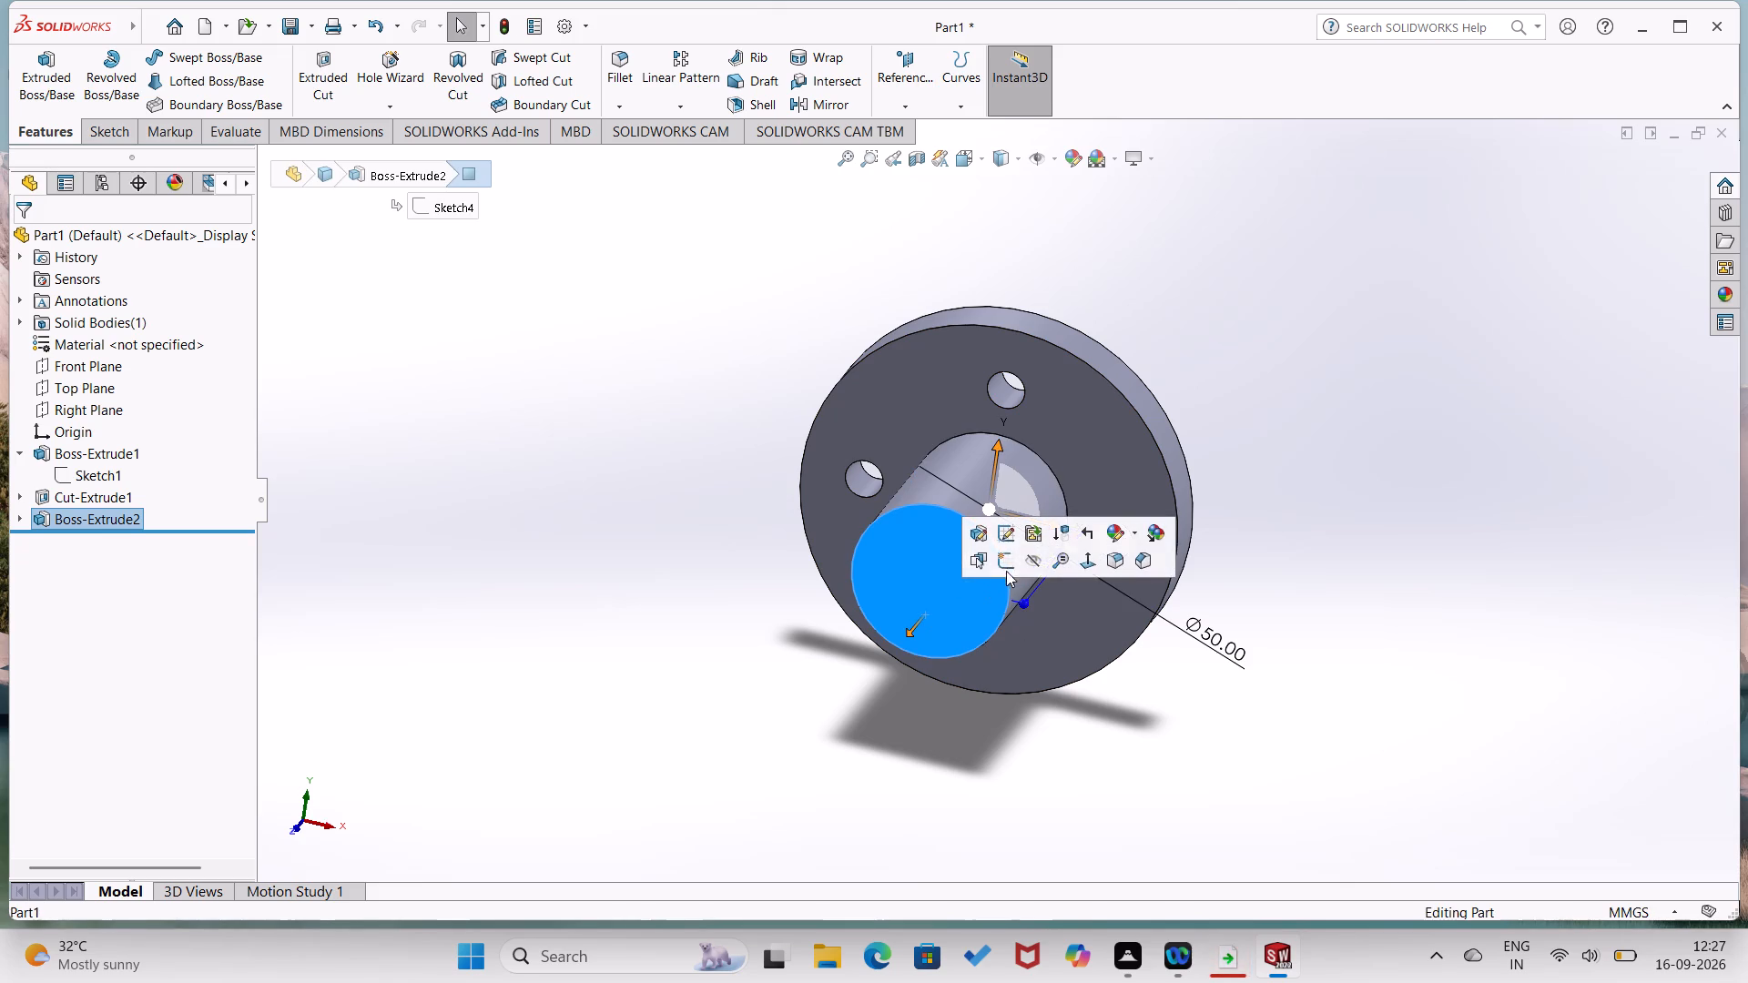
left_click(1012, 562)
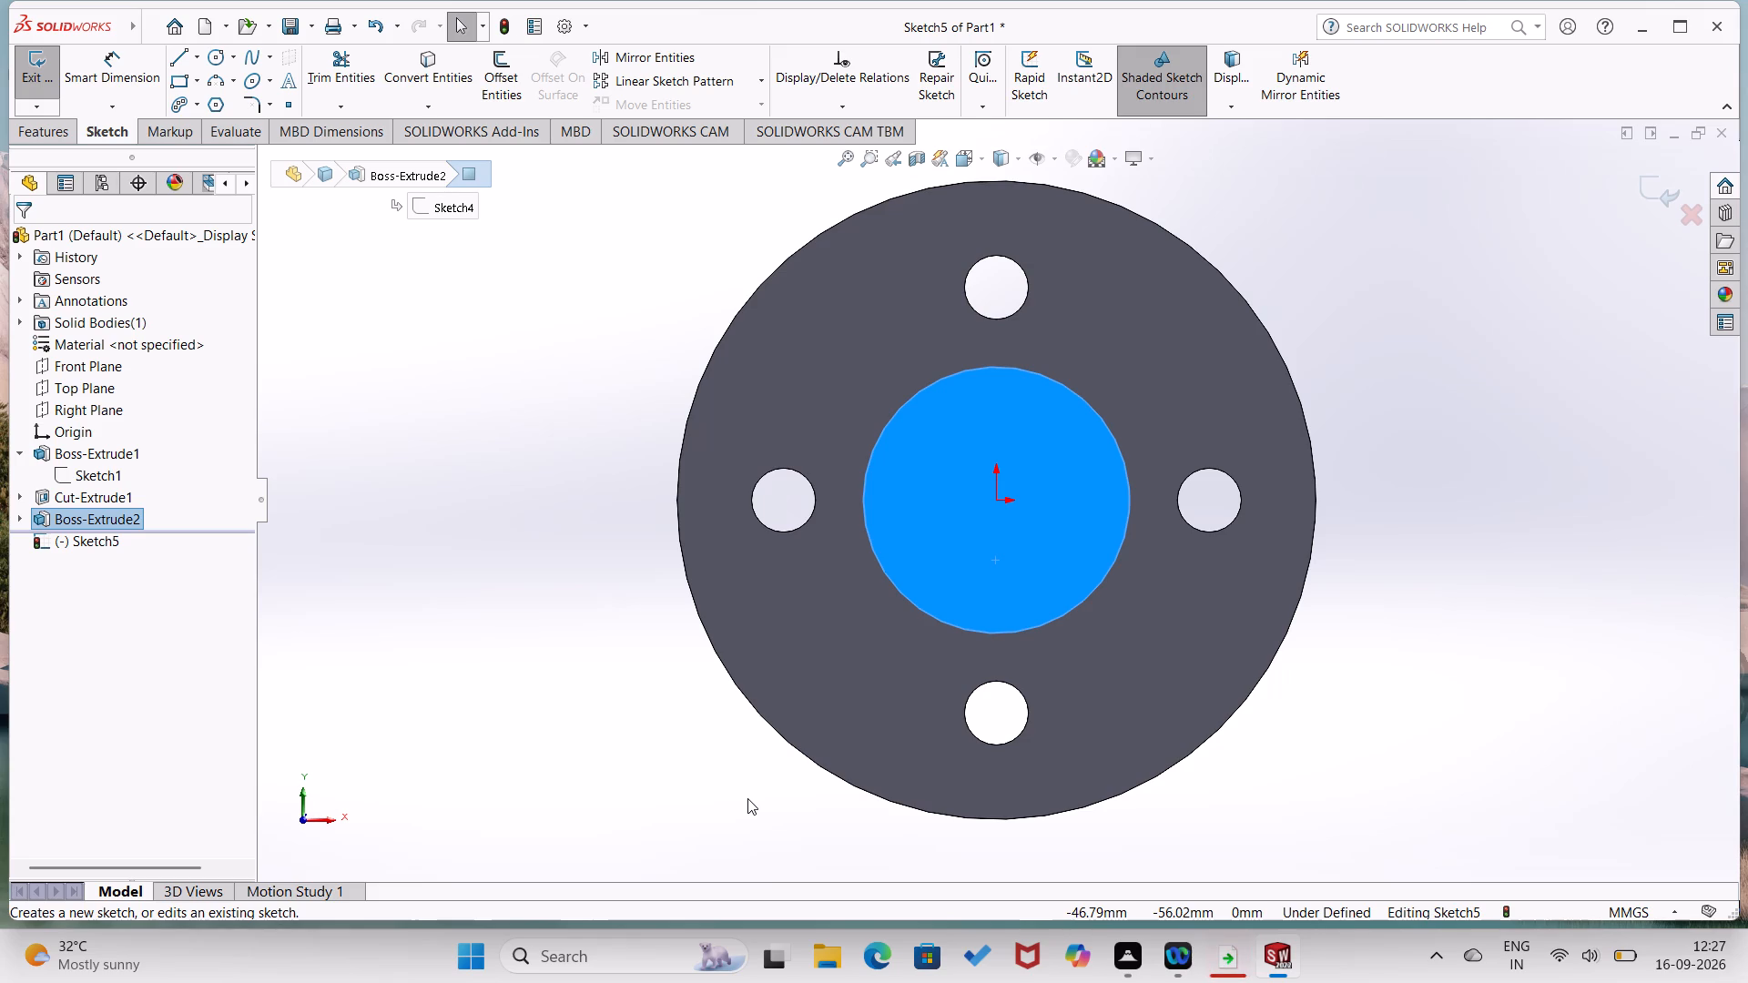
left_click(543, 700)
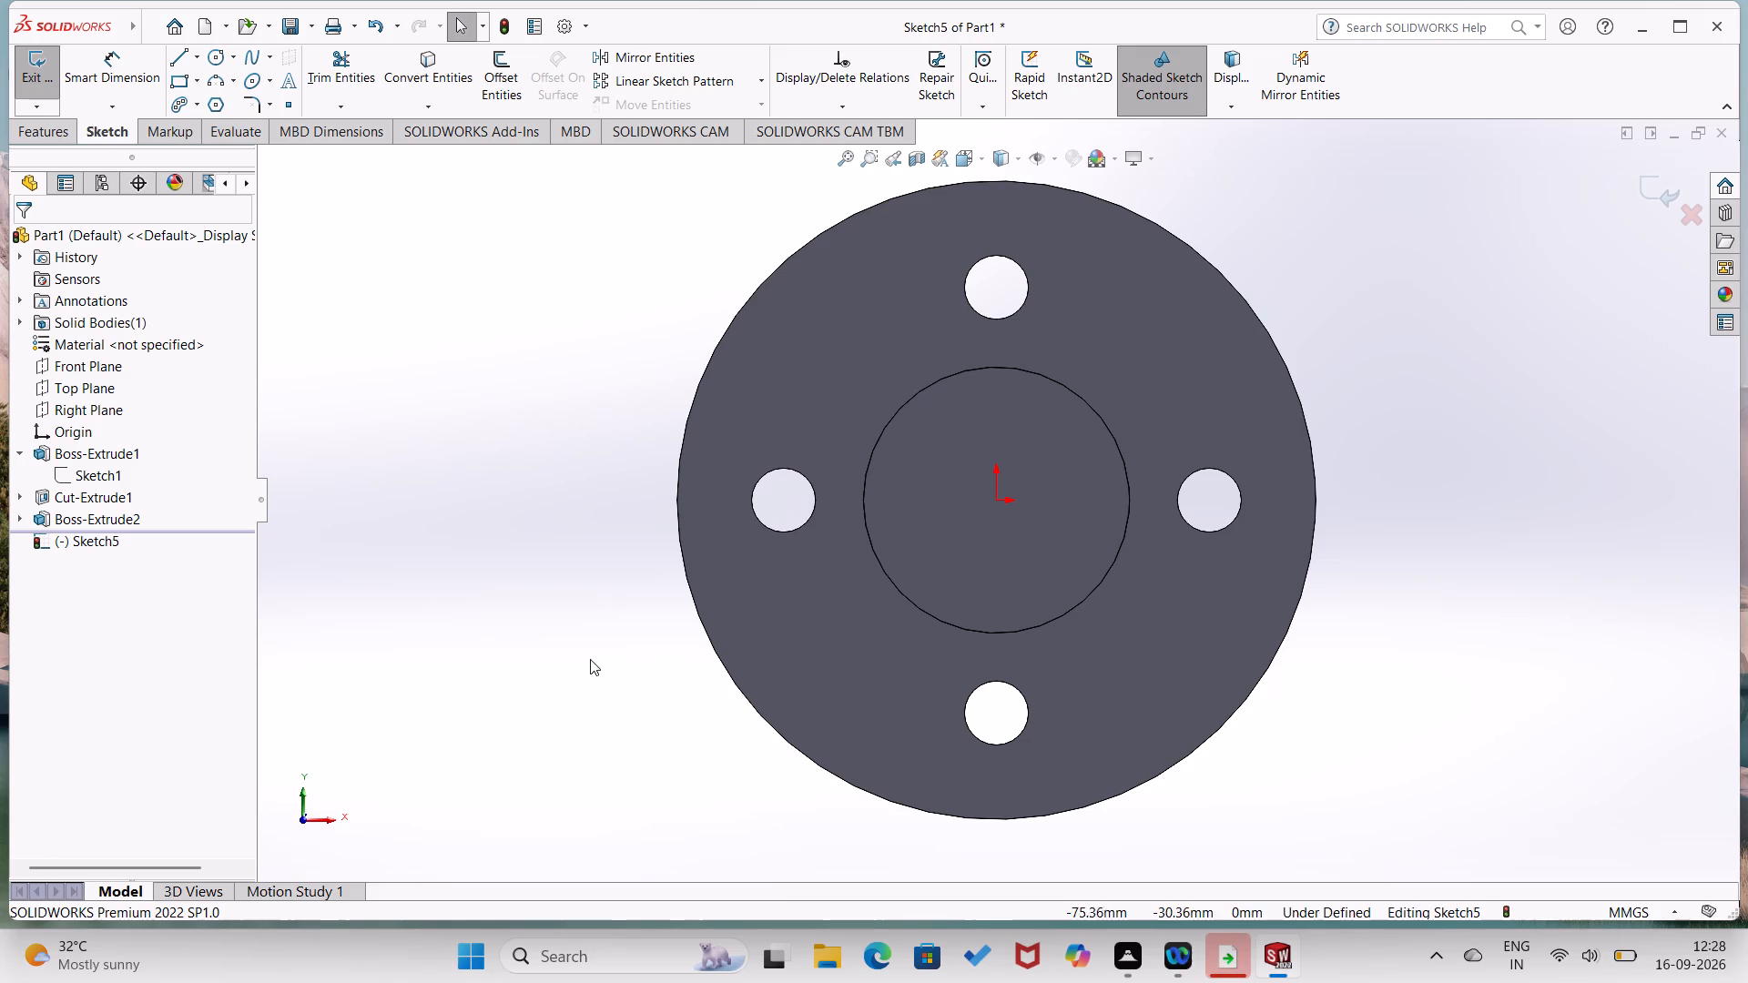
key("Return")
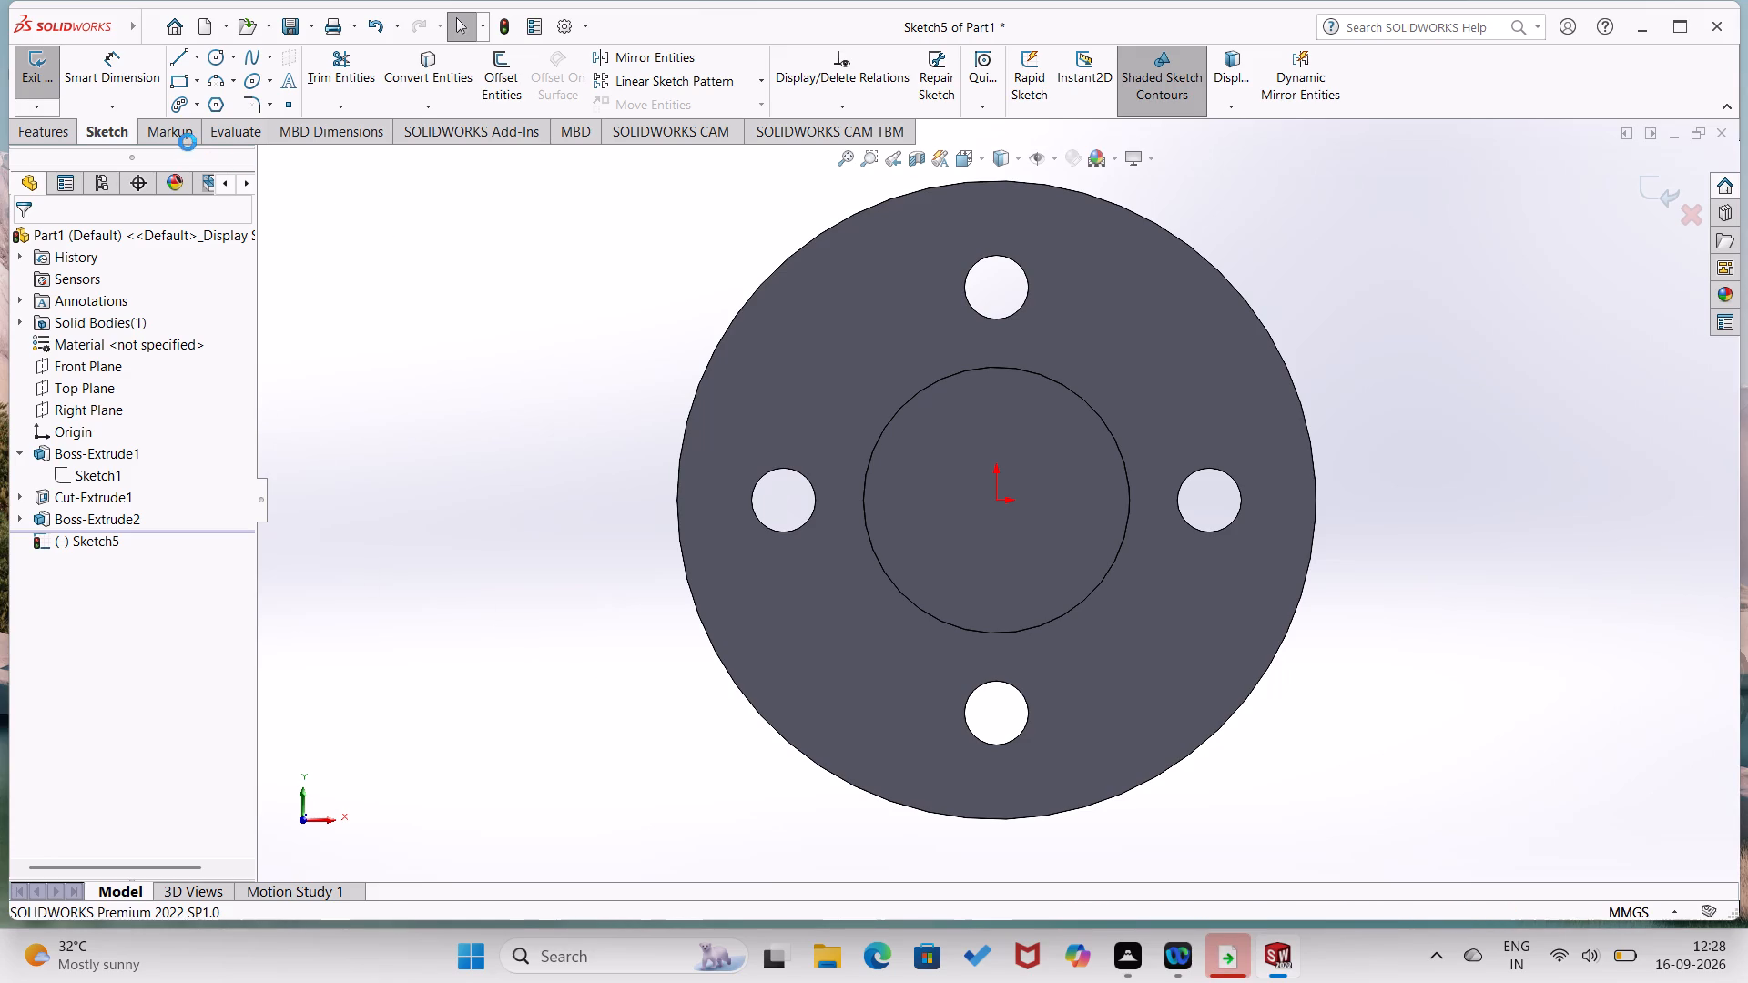
Create a markup with a single drawn dot in the empty space beside the disc, and exit markup mode.
left_click(182, 136)
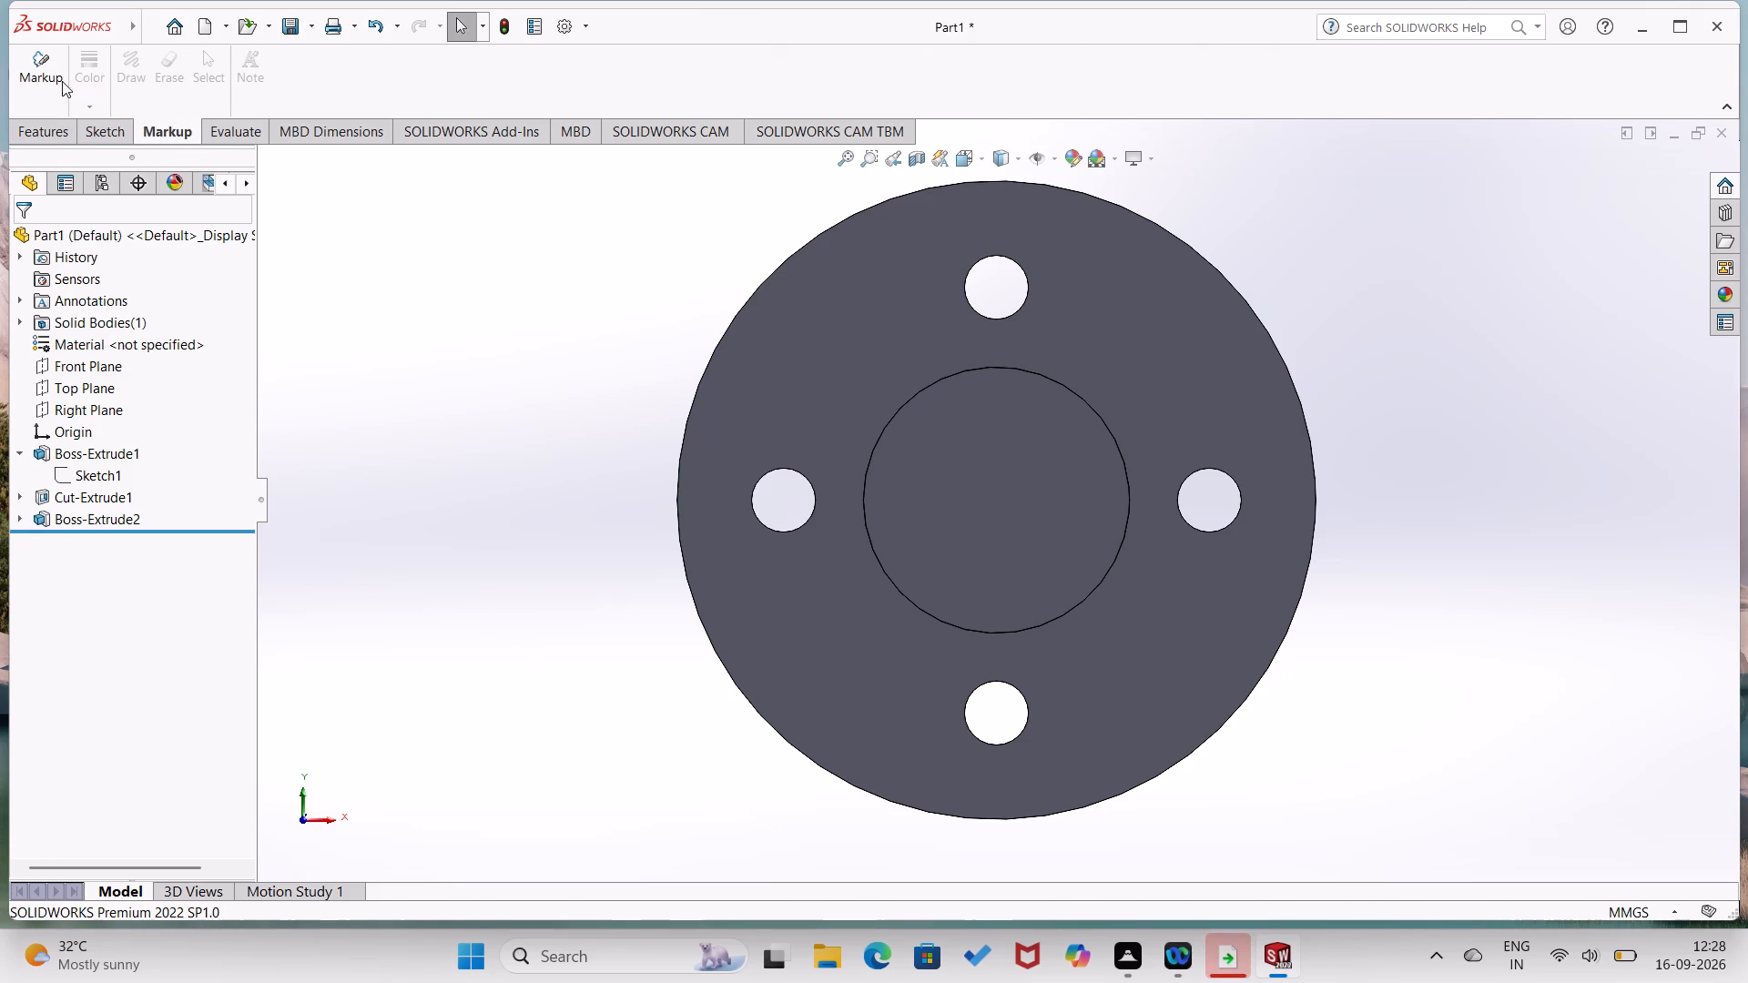
left_click(45, 84)
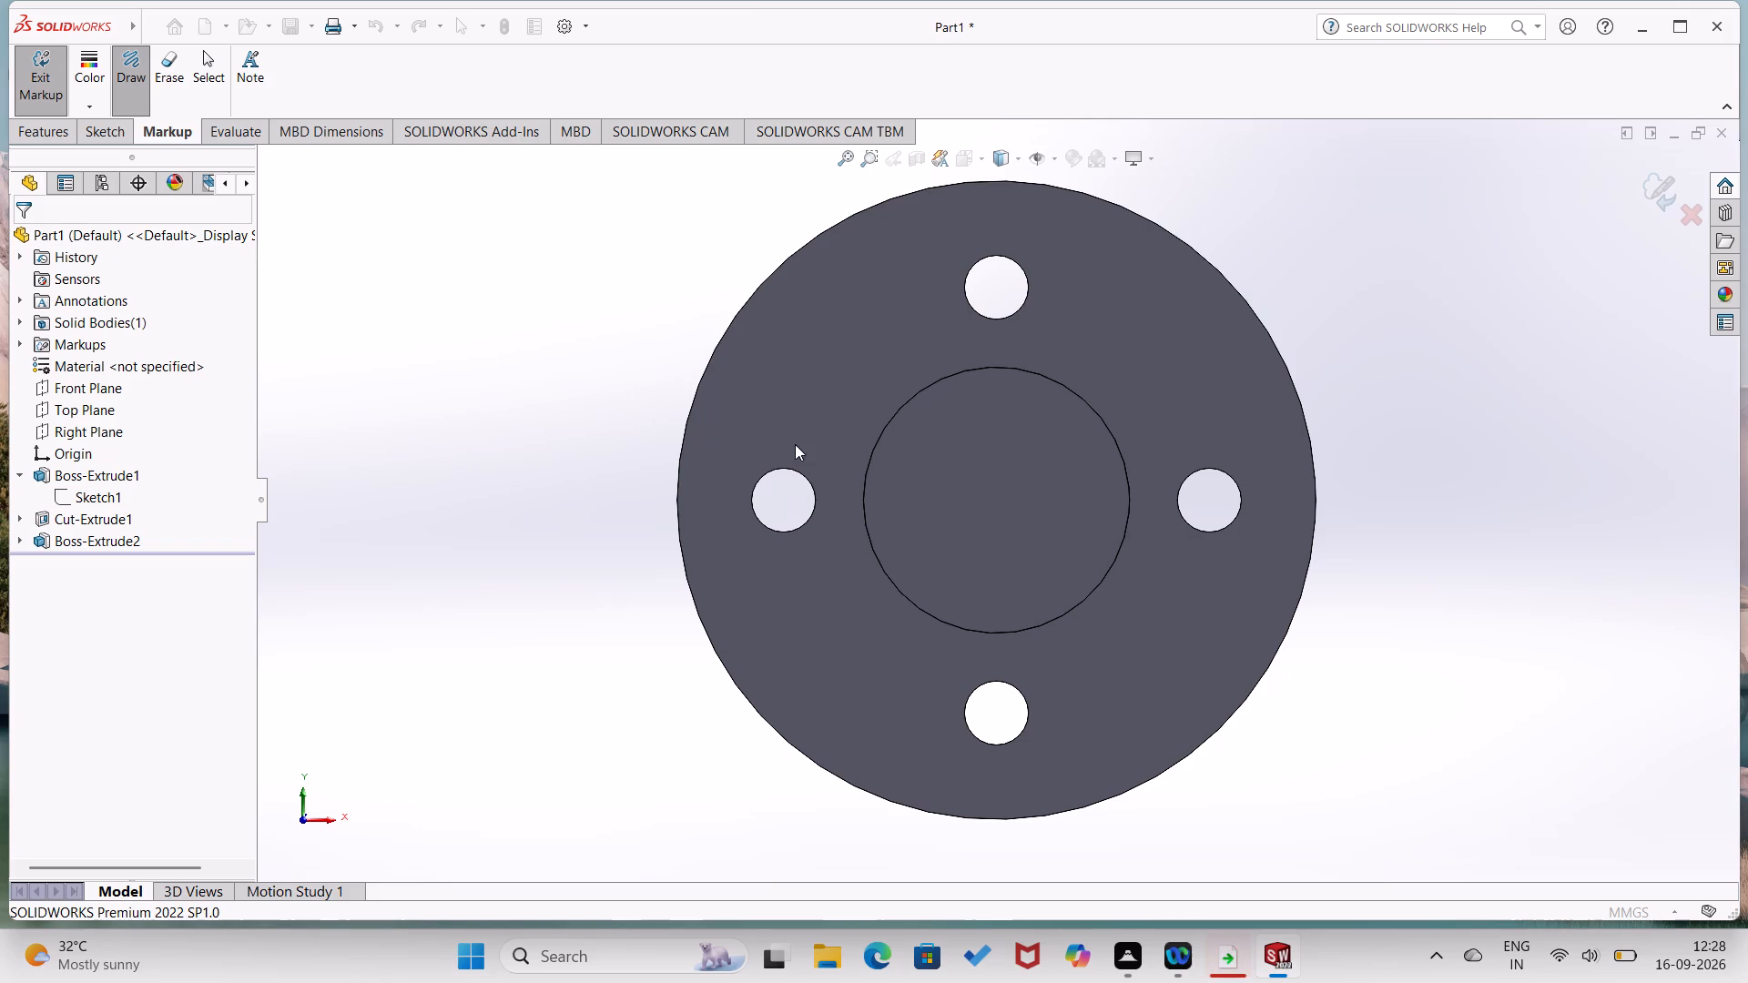
left_click(92, 133)
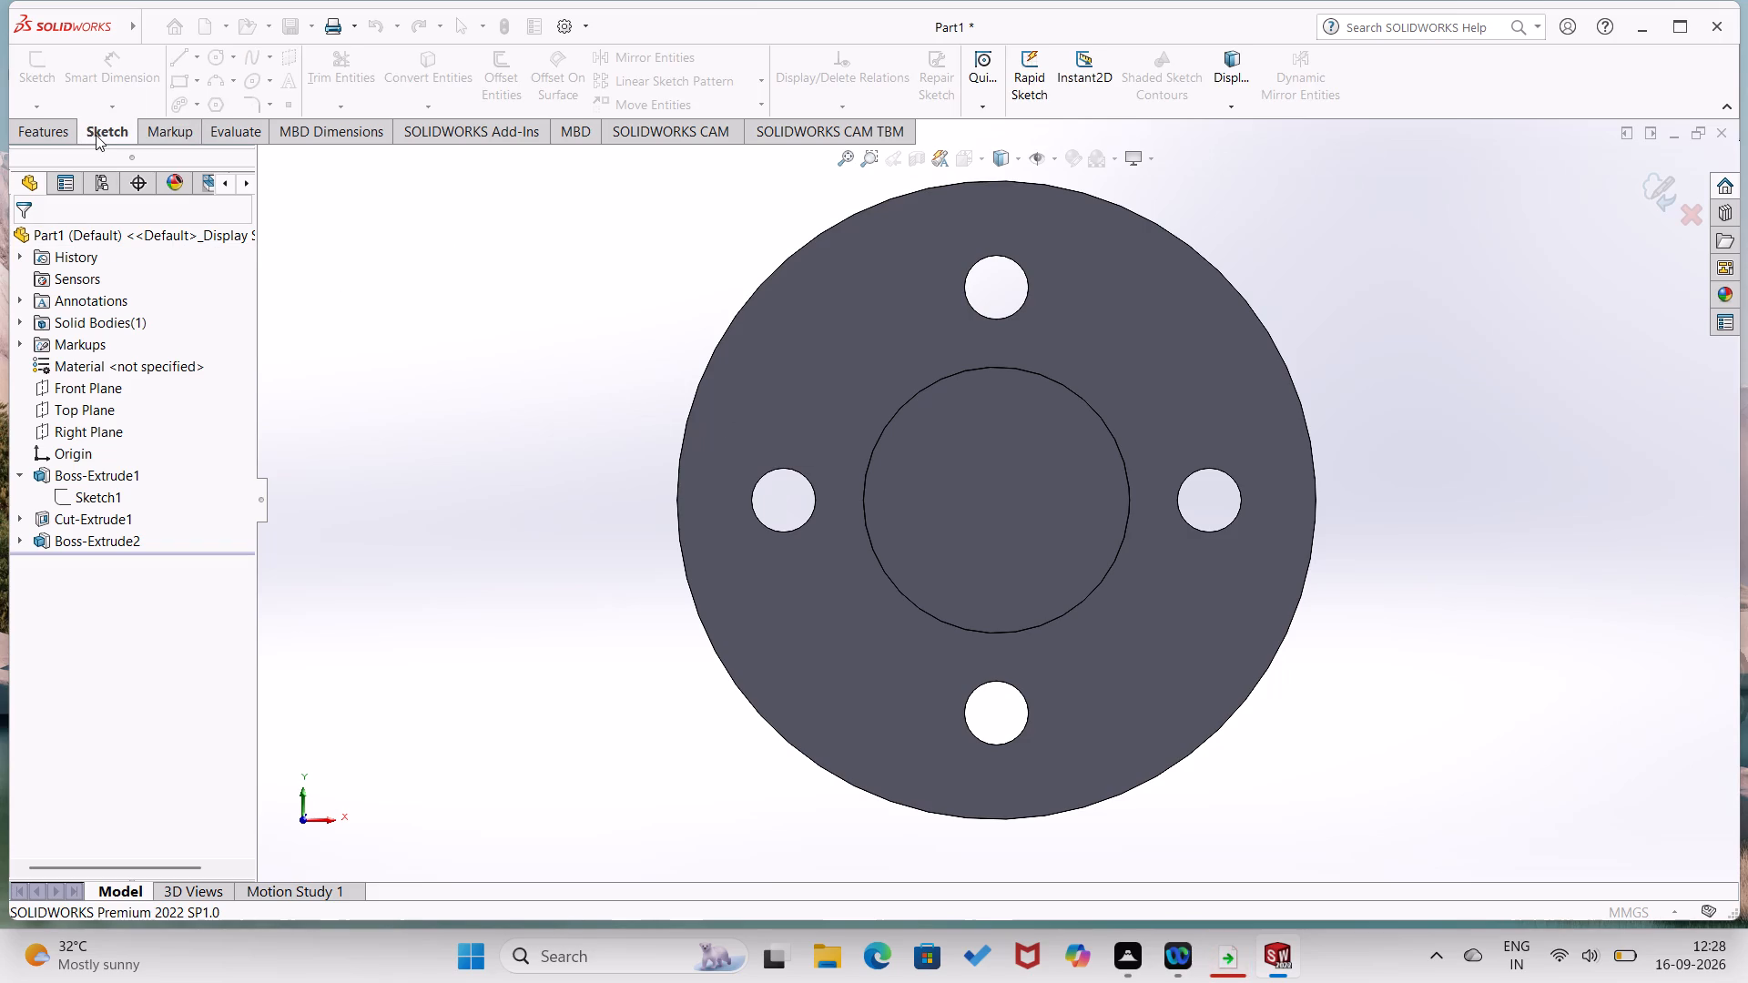
left_click(411, 280)
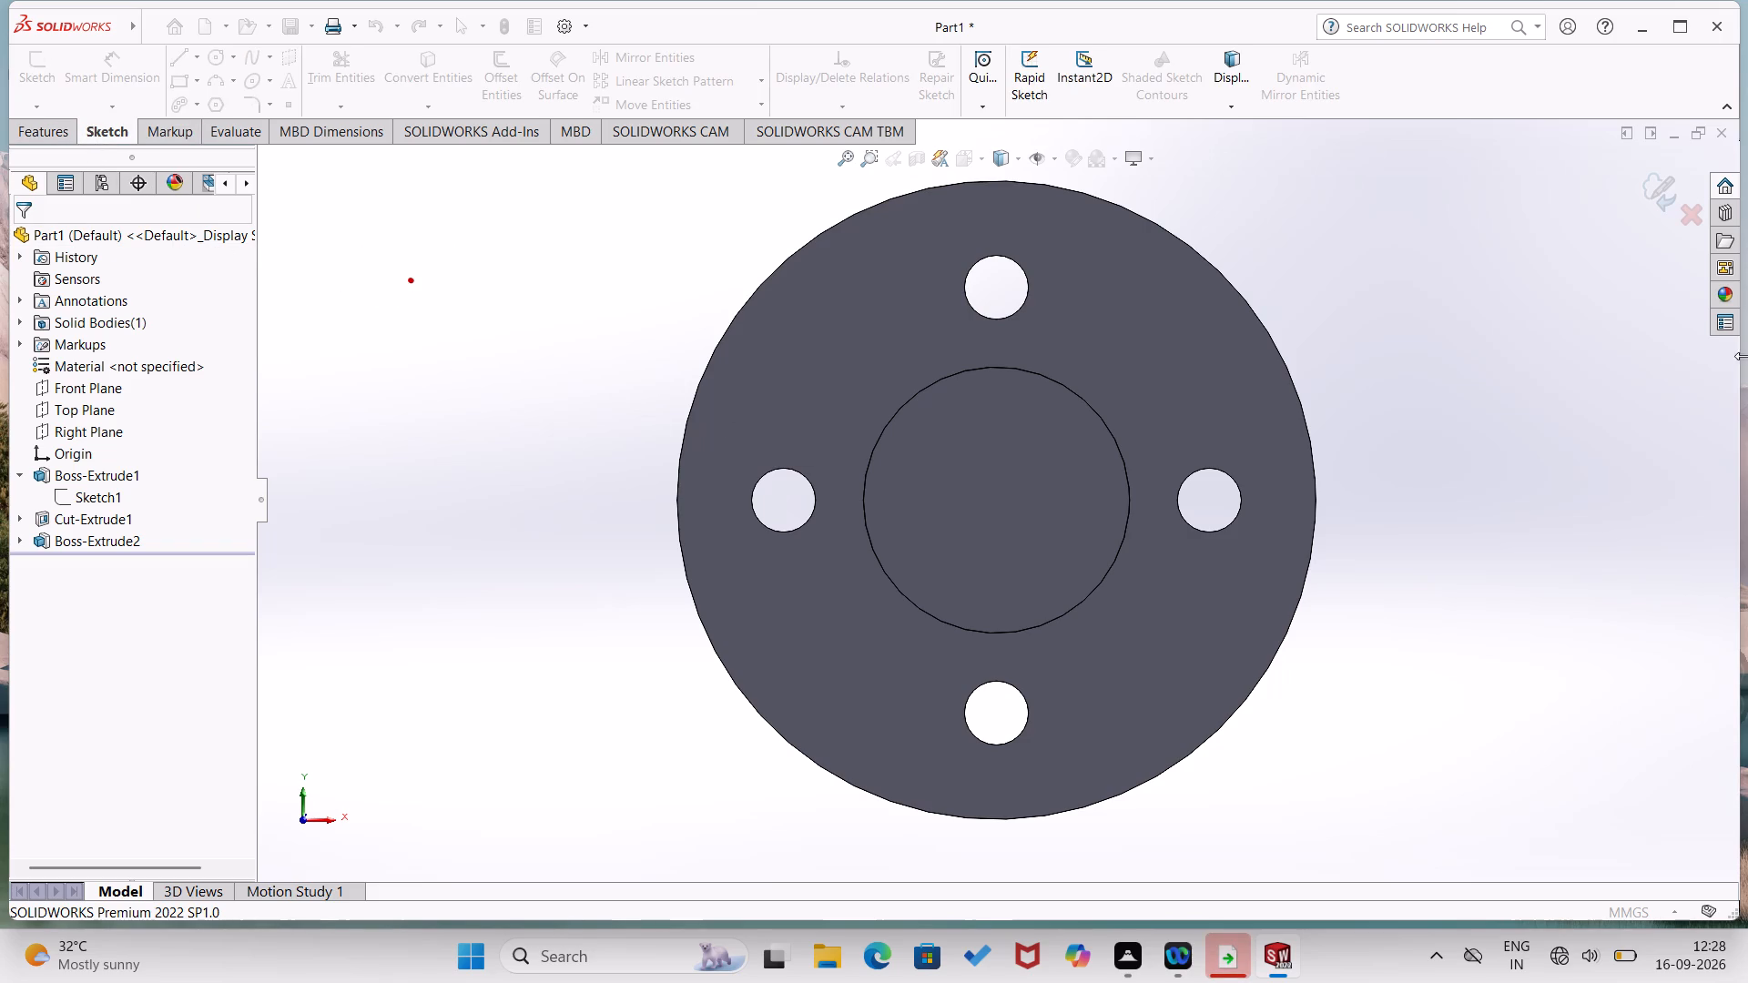
left_click(1657, 191)
left_click(1694, 218)
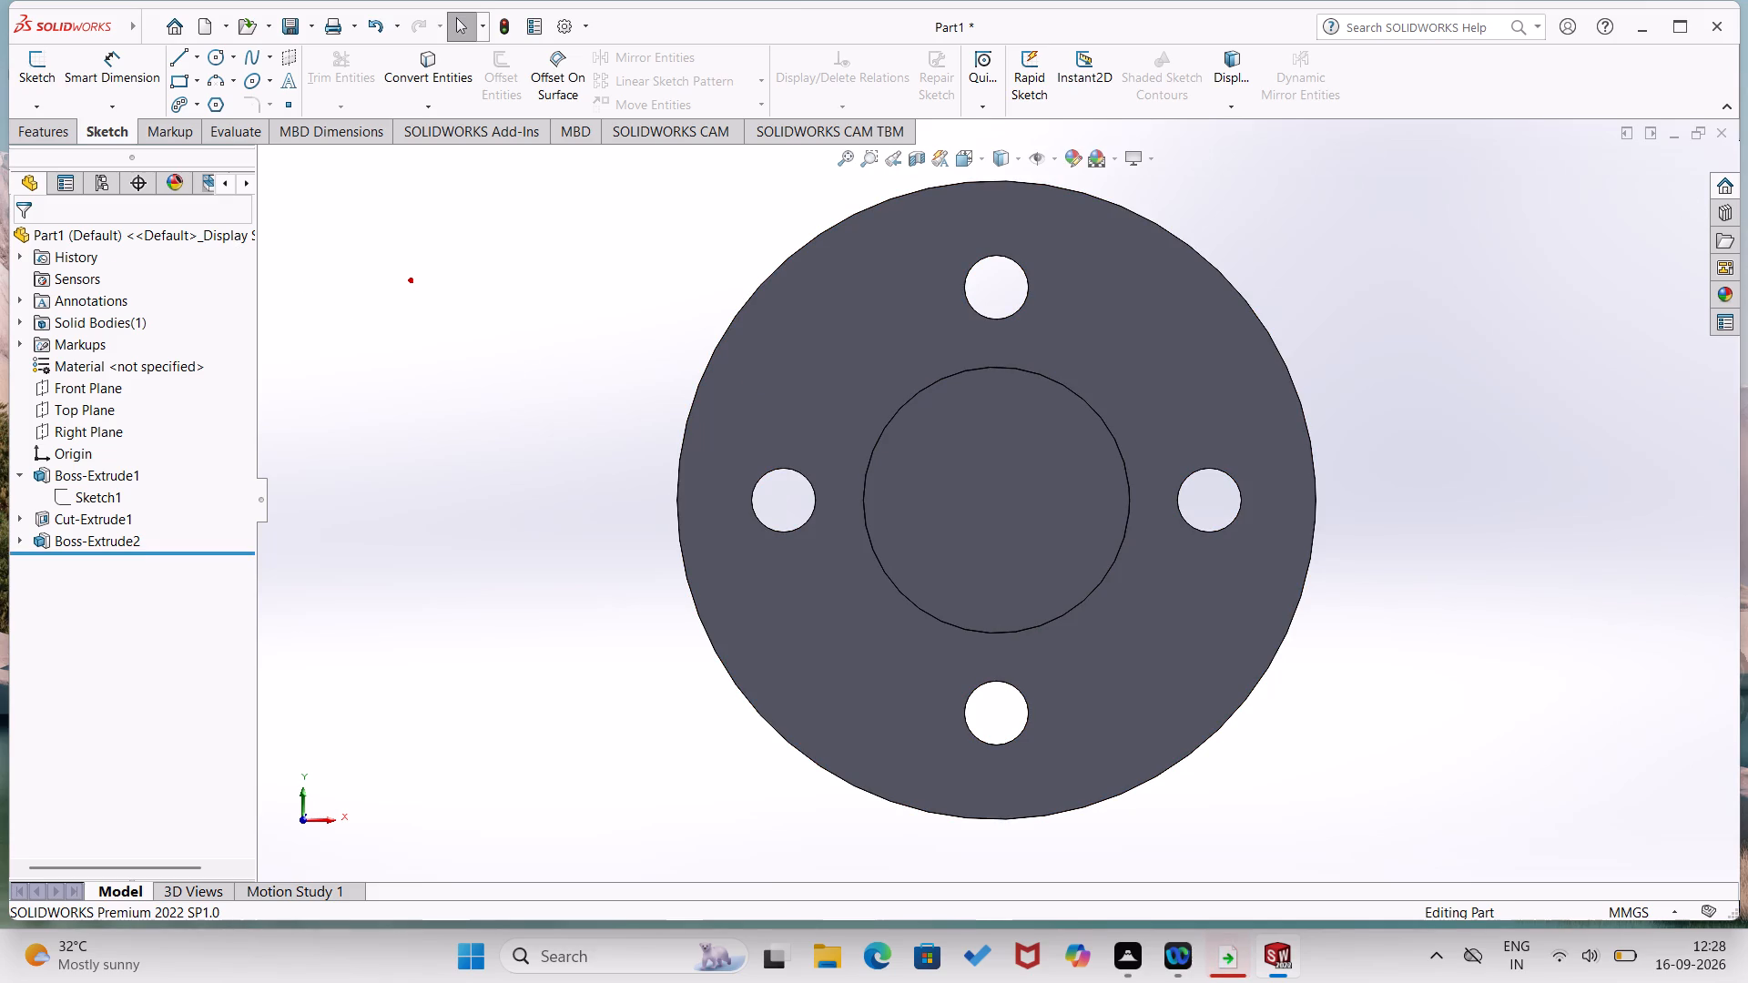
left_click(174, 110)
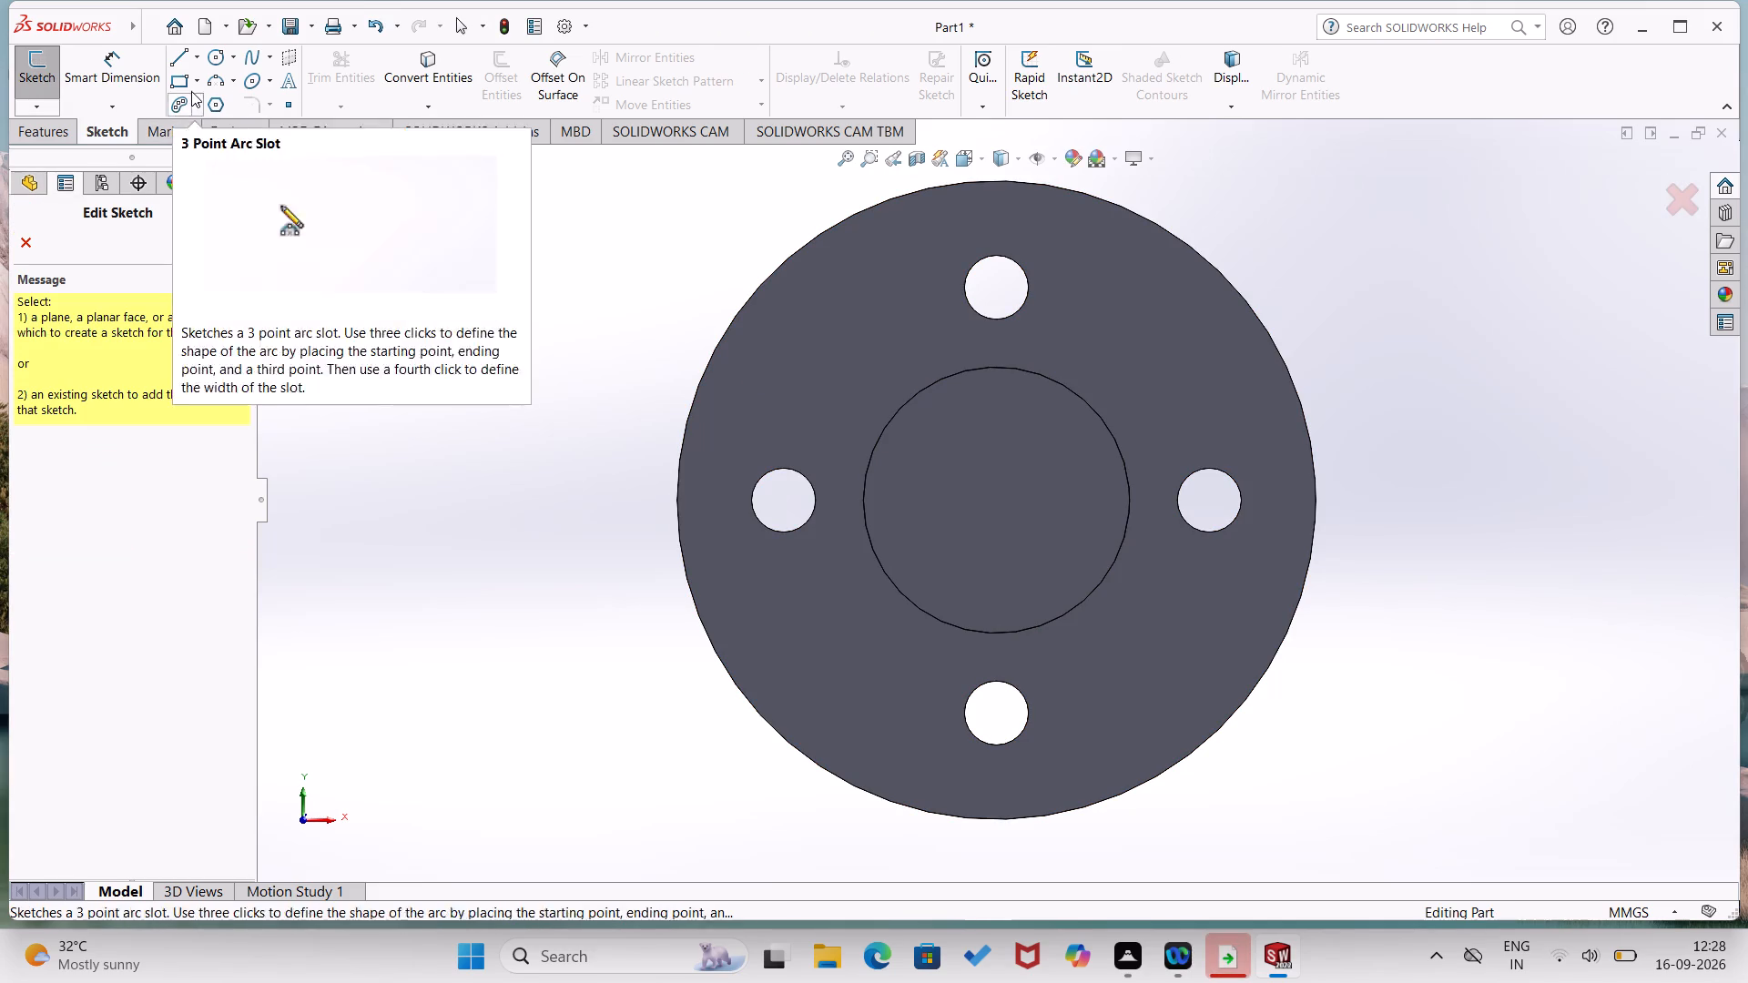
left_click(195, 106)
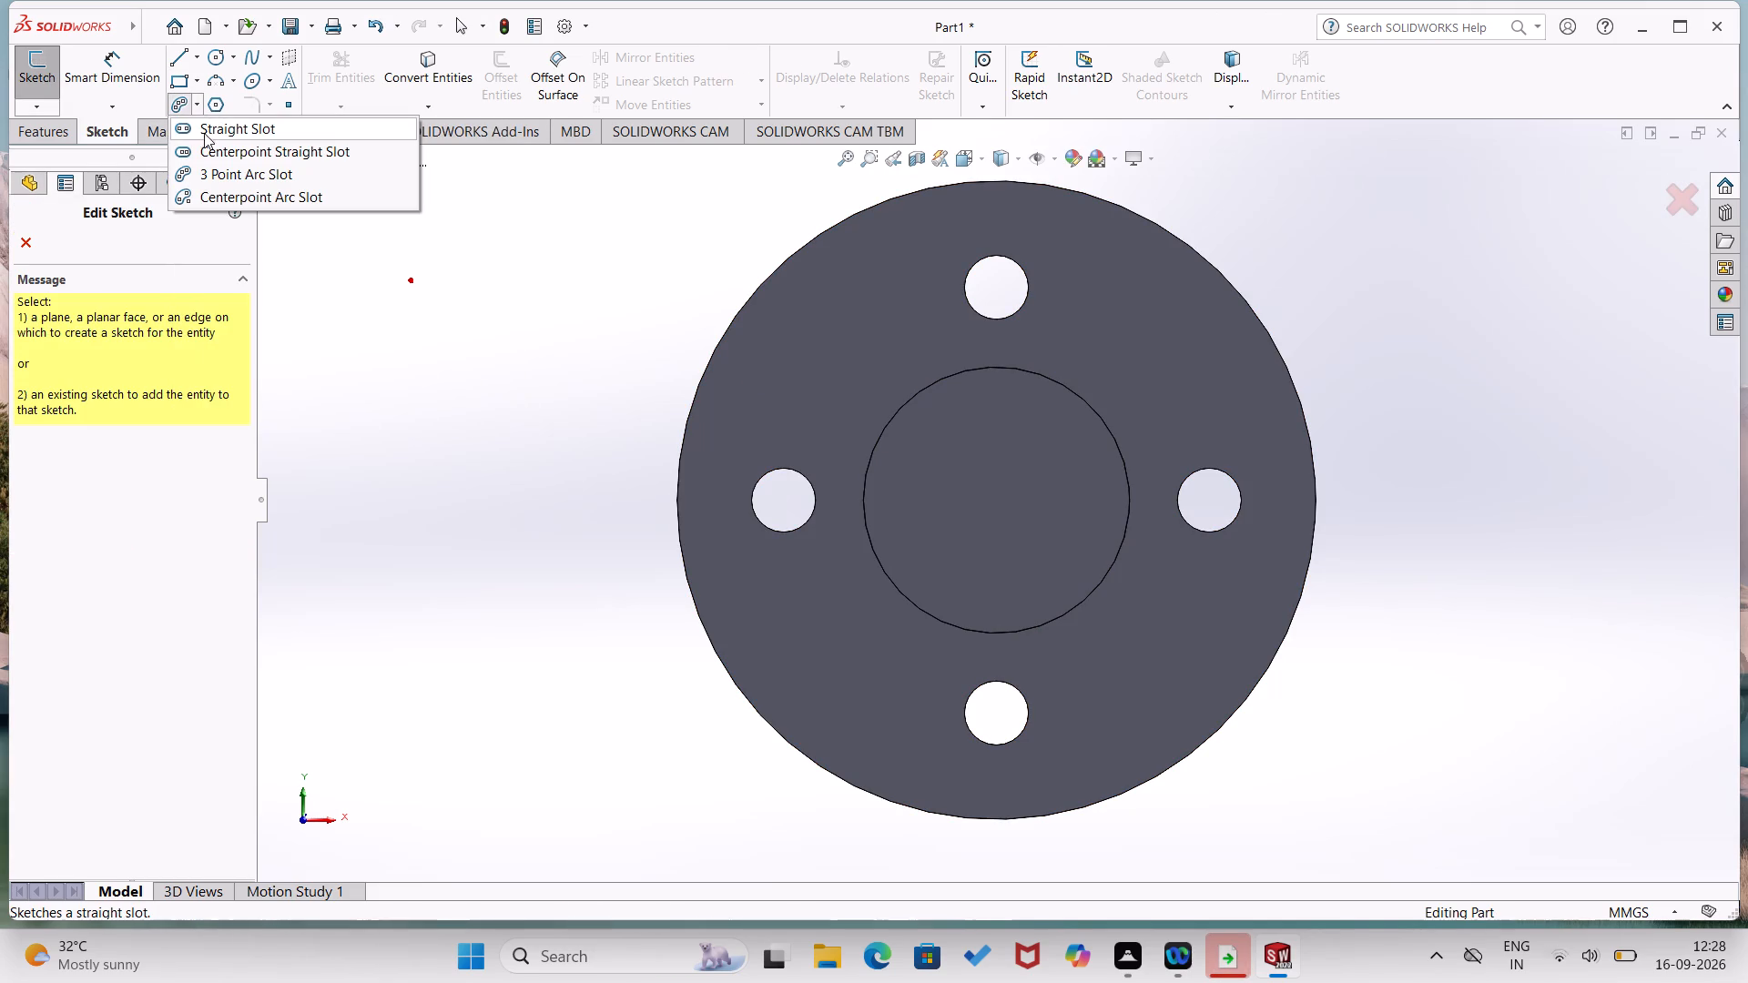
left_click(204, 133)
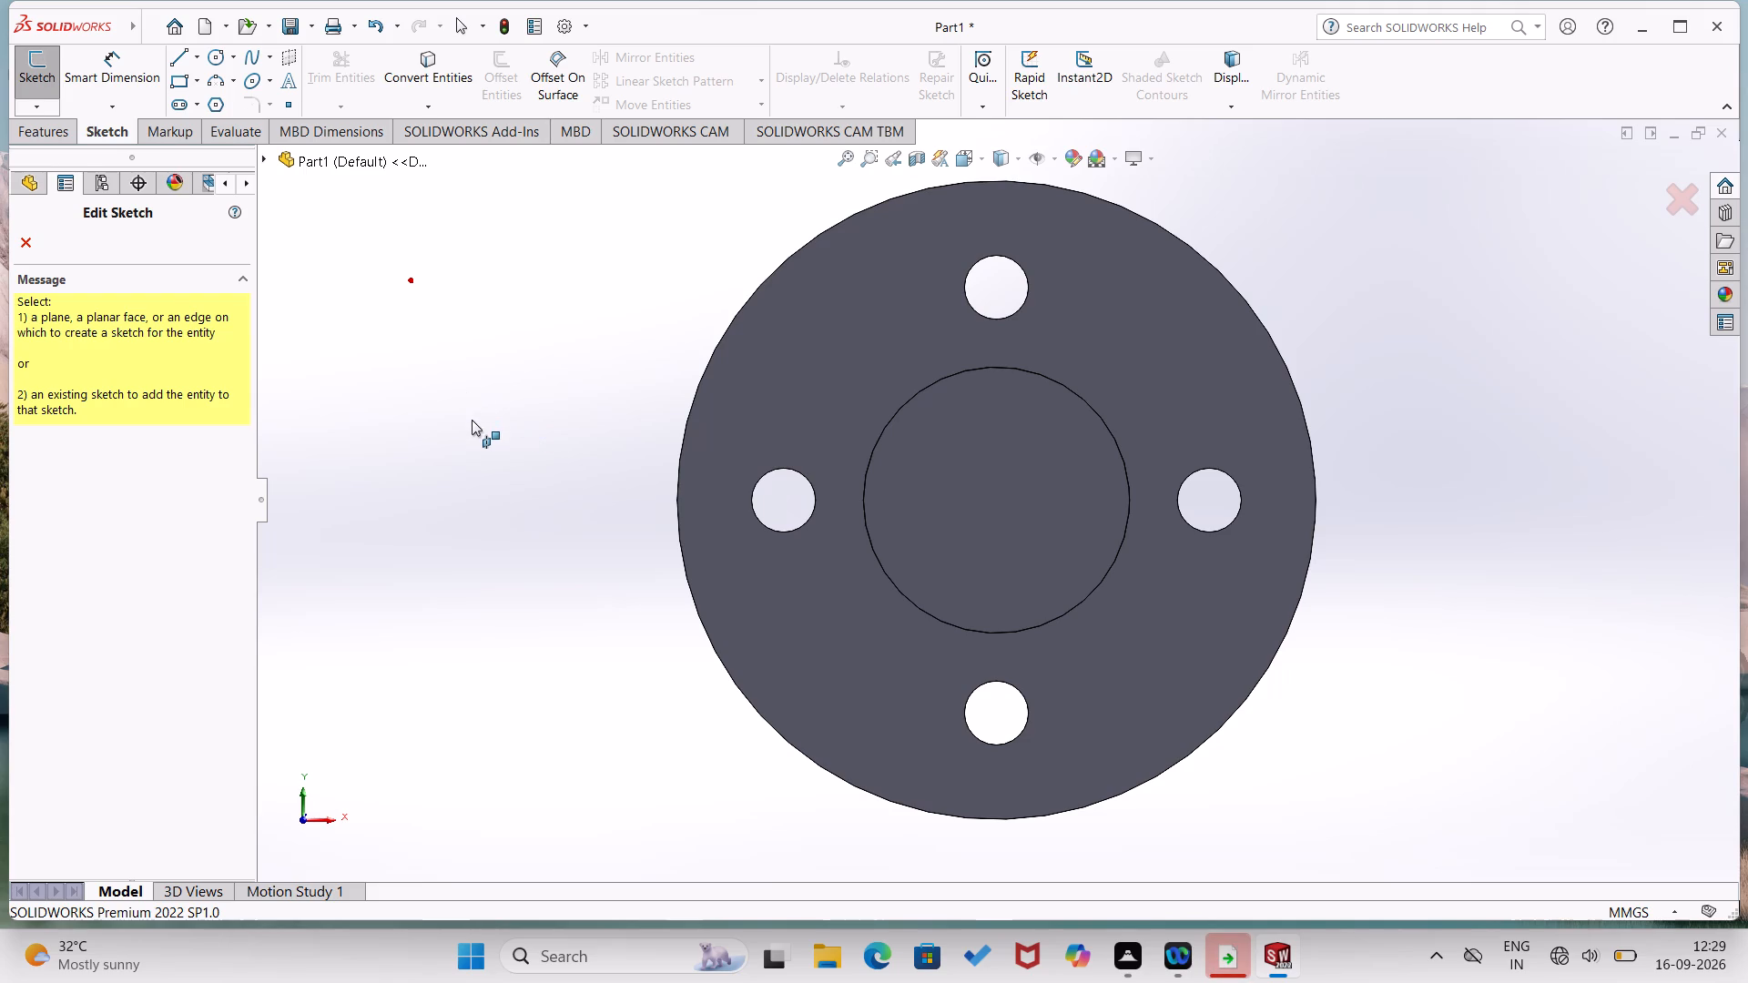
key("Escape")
Sketch a horizontal straight slot on the boss's end face from the origin past the left hole, about 55.5 mm between centres and 23 mm wide.
left_click(201, 115)
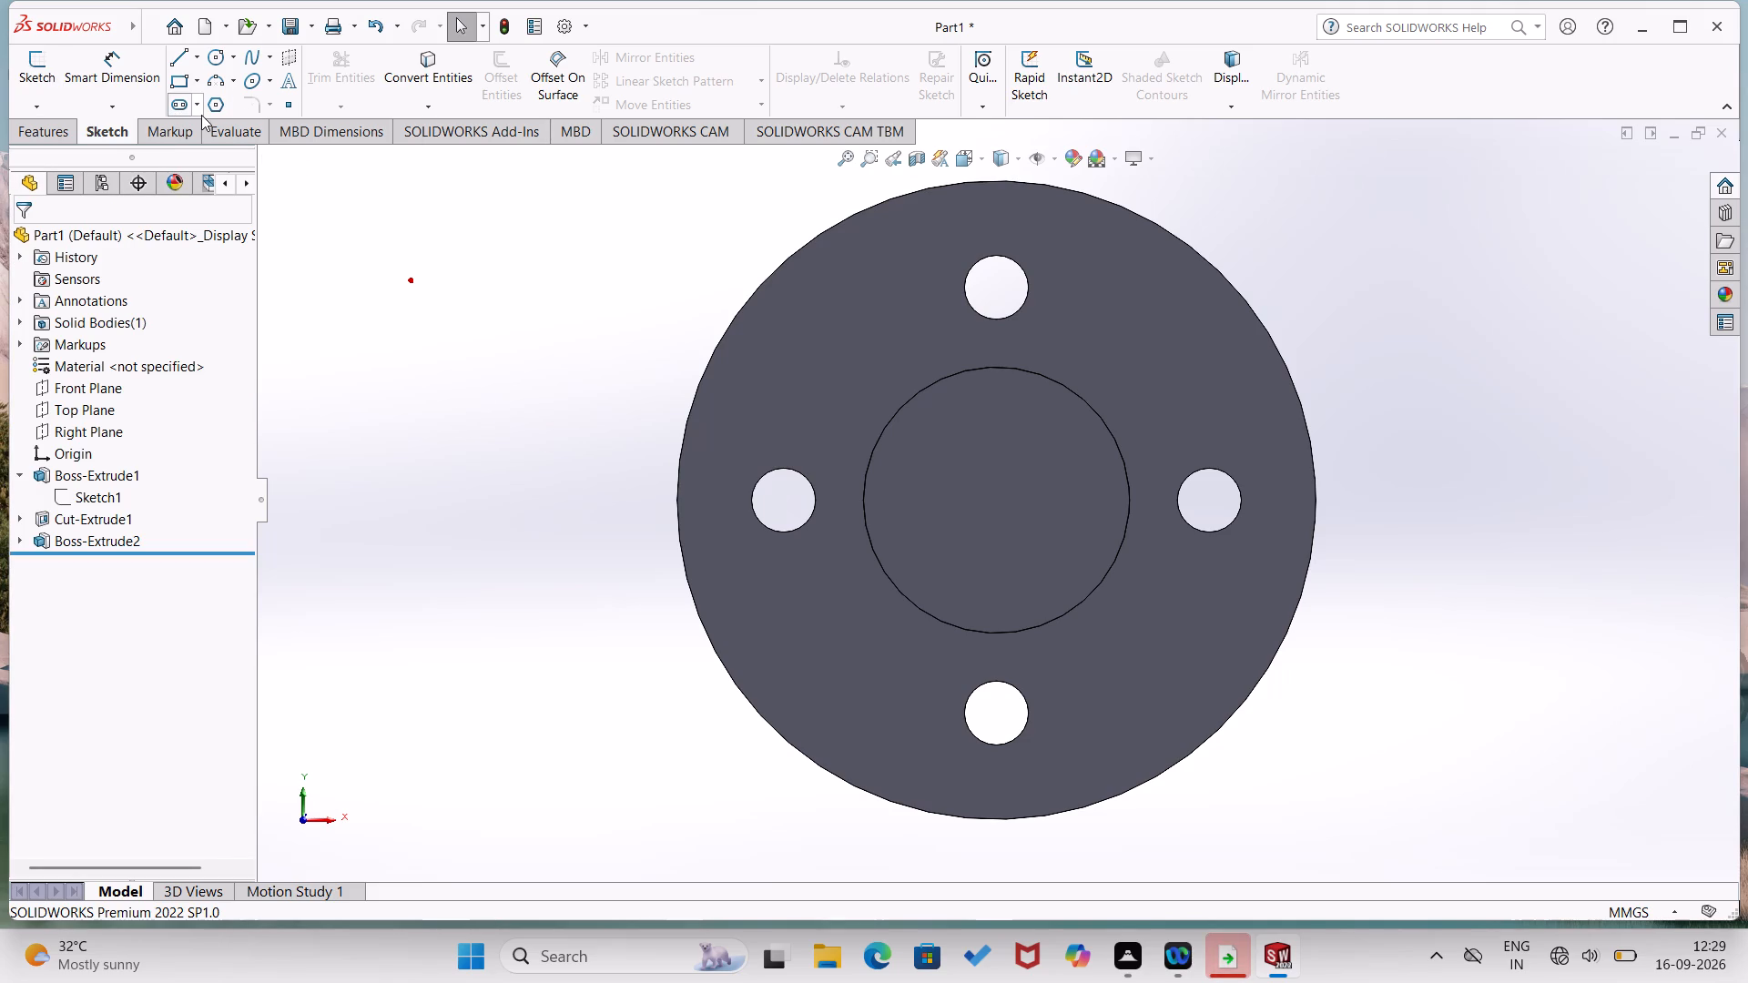
left_click(224, 135)
left_click(939, 492)
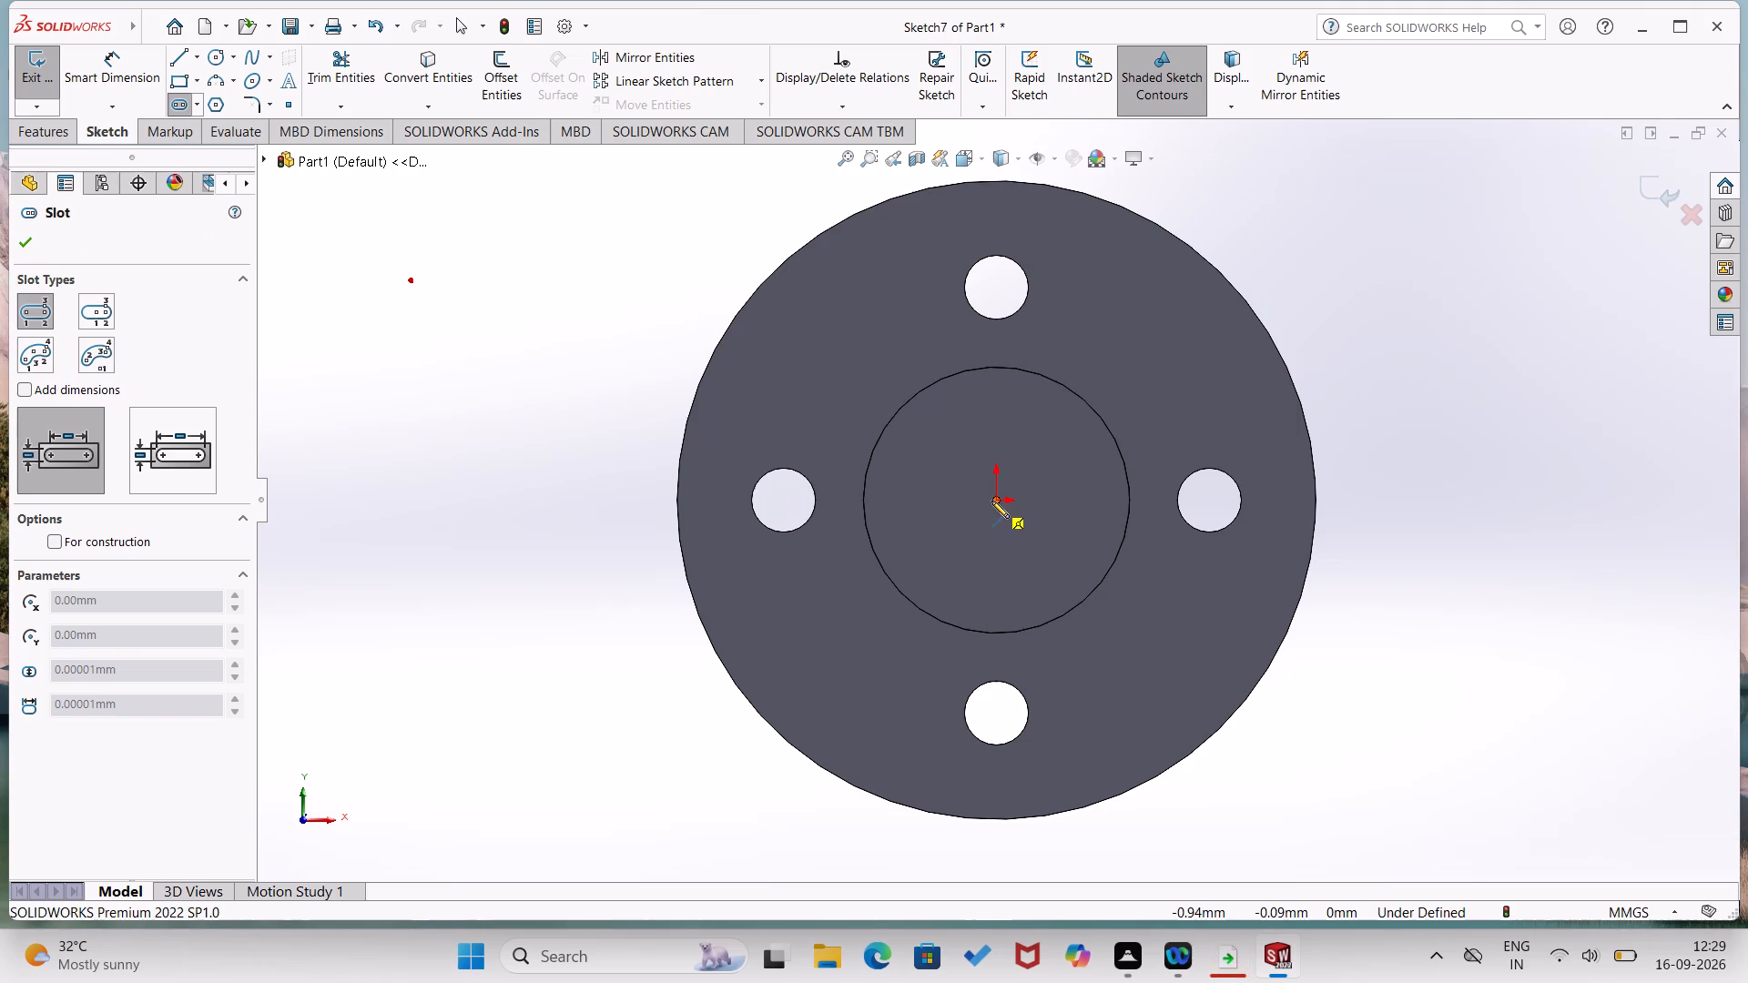
left_click(994, 500)
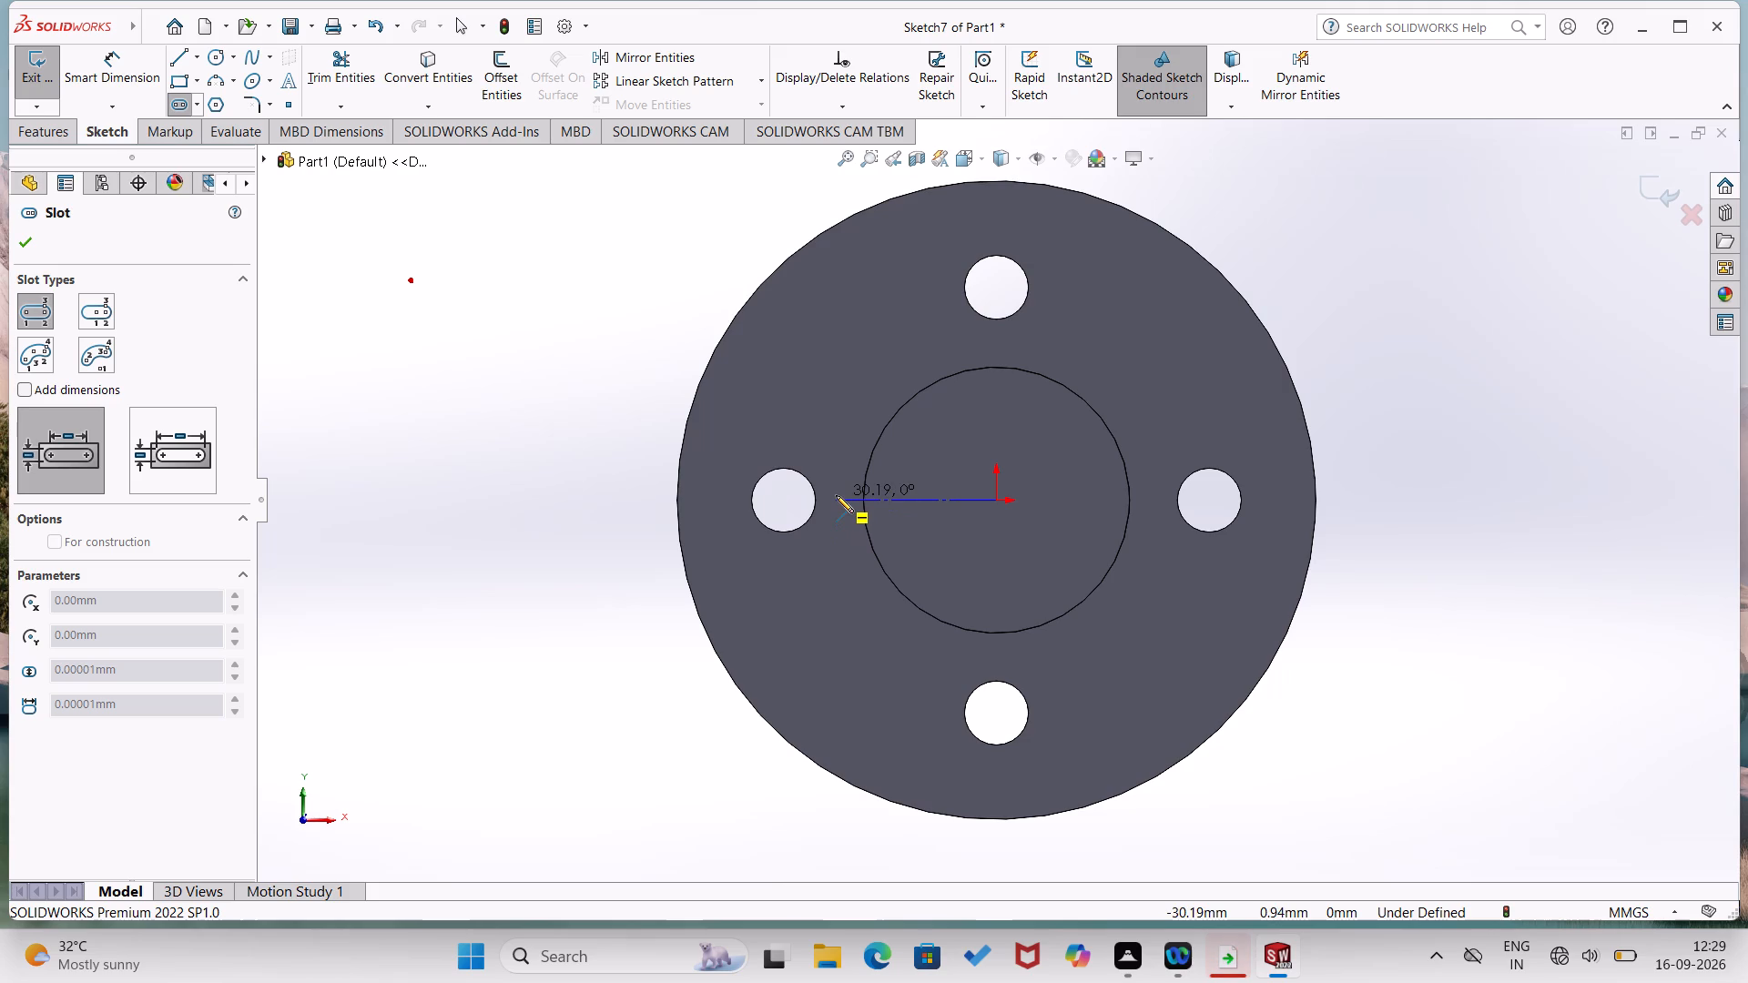
left_click(701, 499)
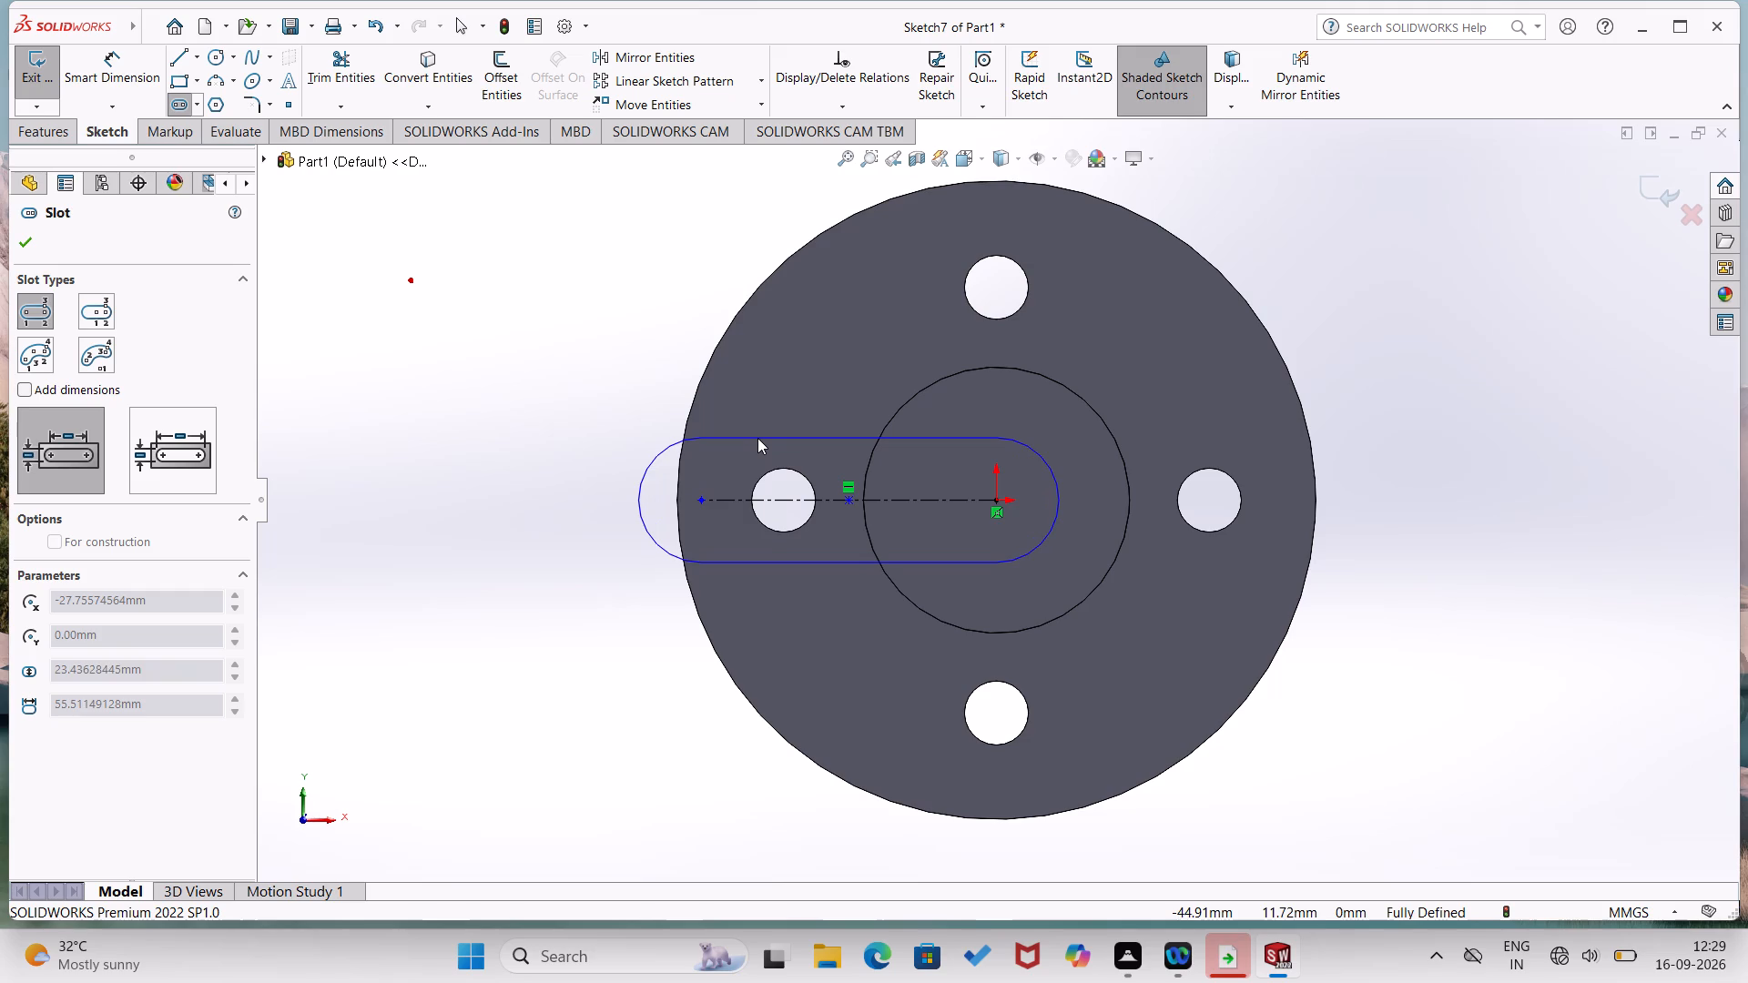
left_click(757, 438)
Dimension the slot's centre-to-centre length as 40 mm.
right_click_drag(814, 398, 839, 269)
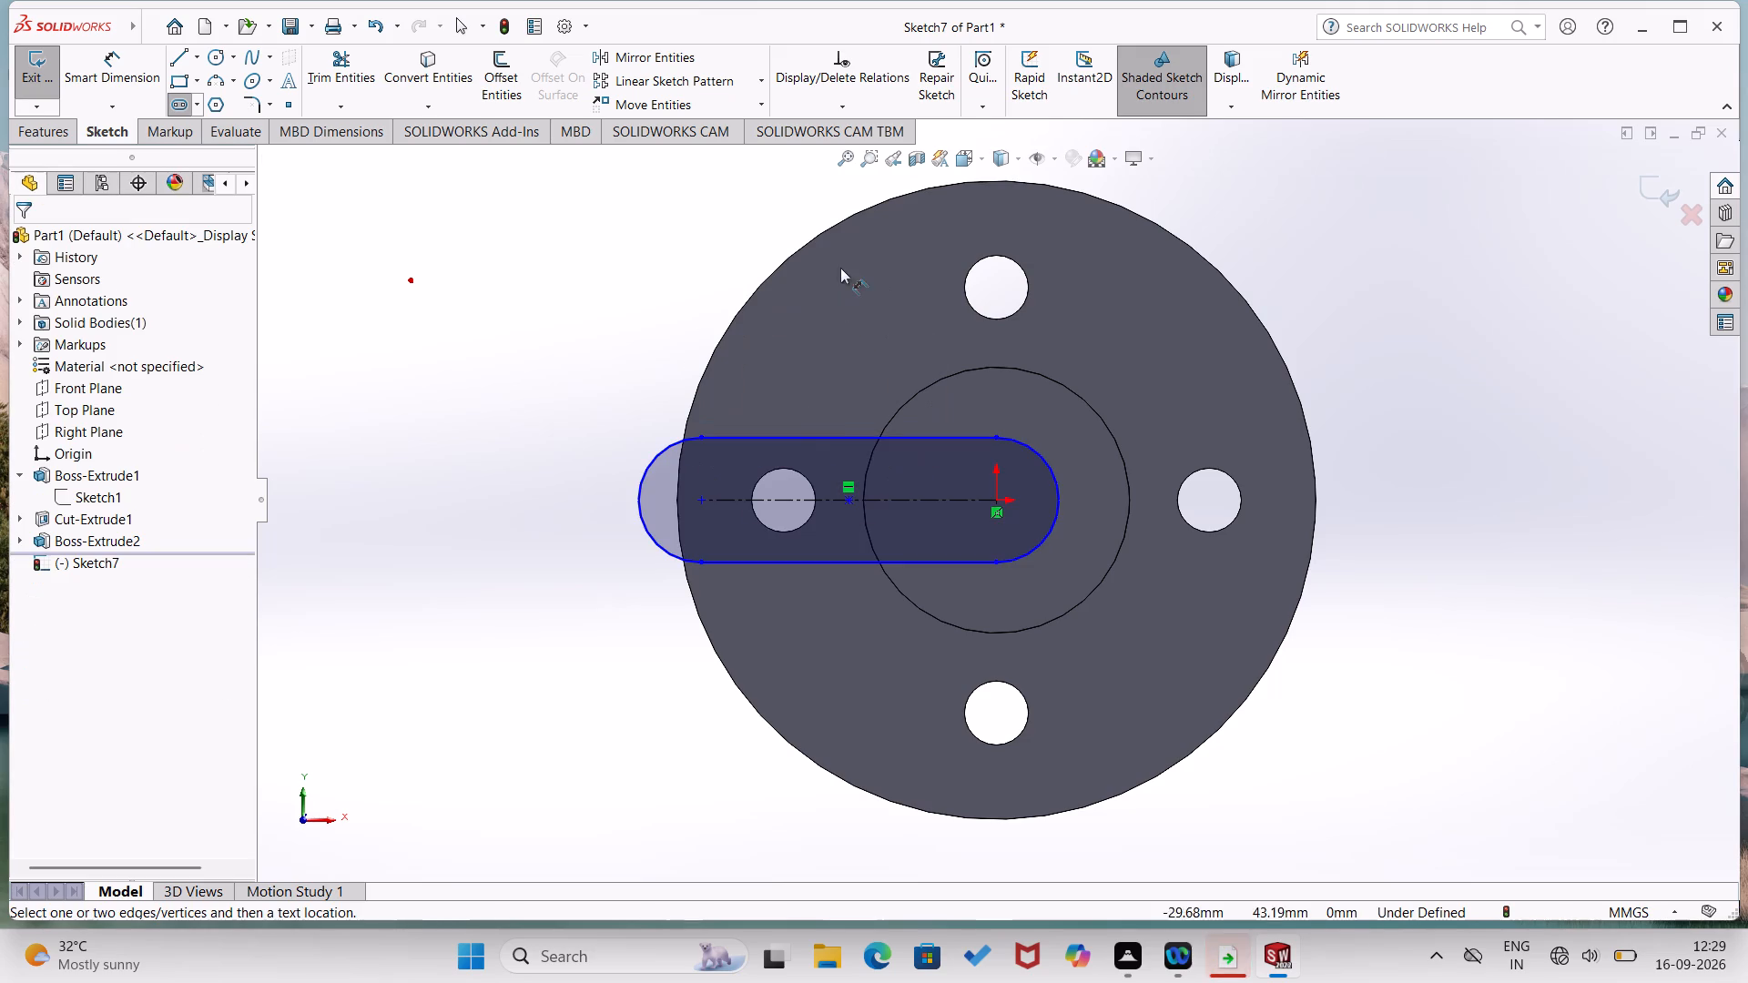
left_click(838, 495)
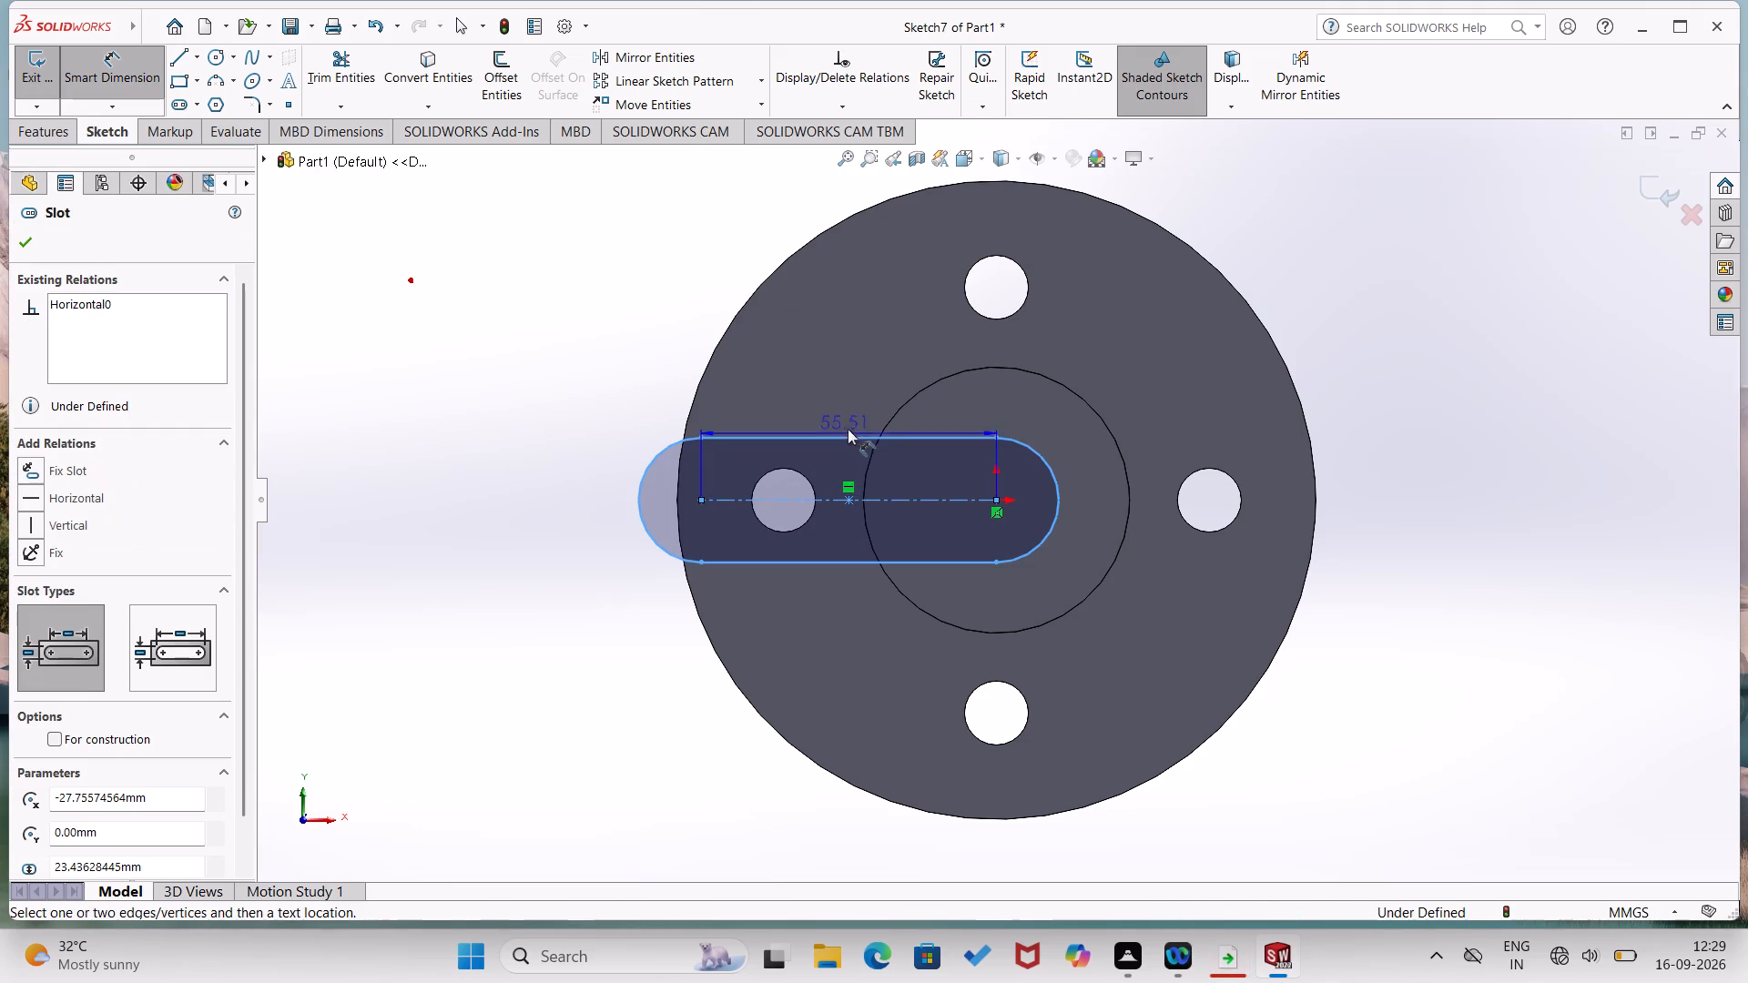
left_click(859, 371)
type("40")
key("Return")
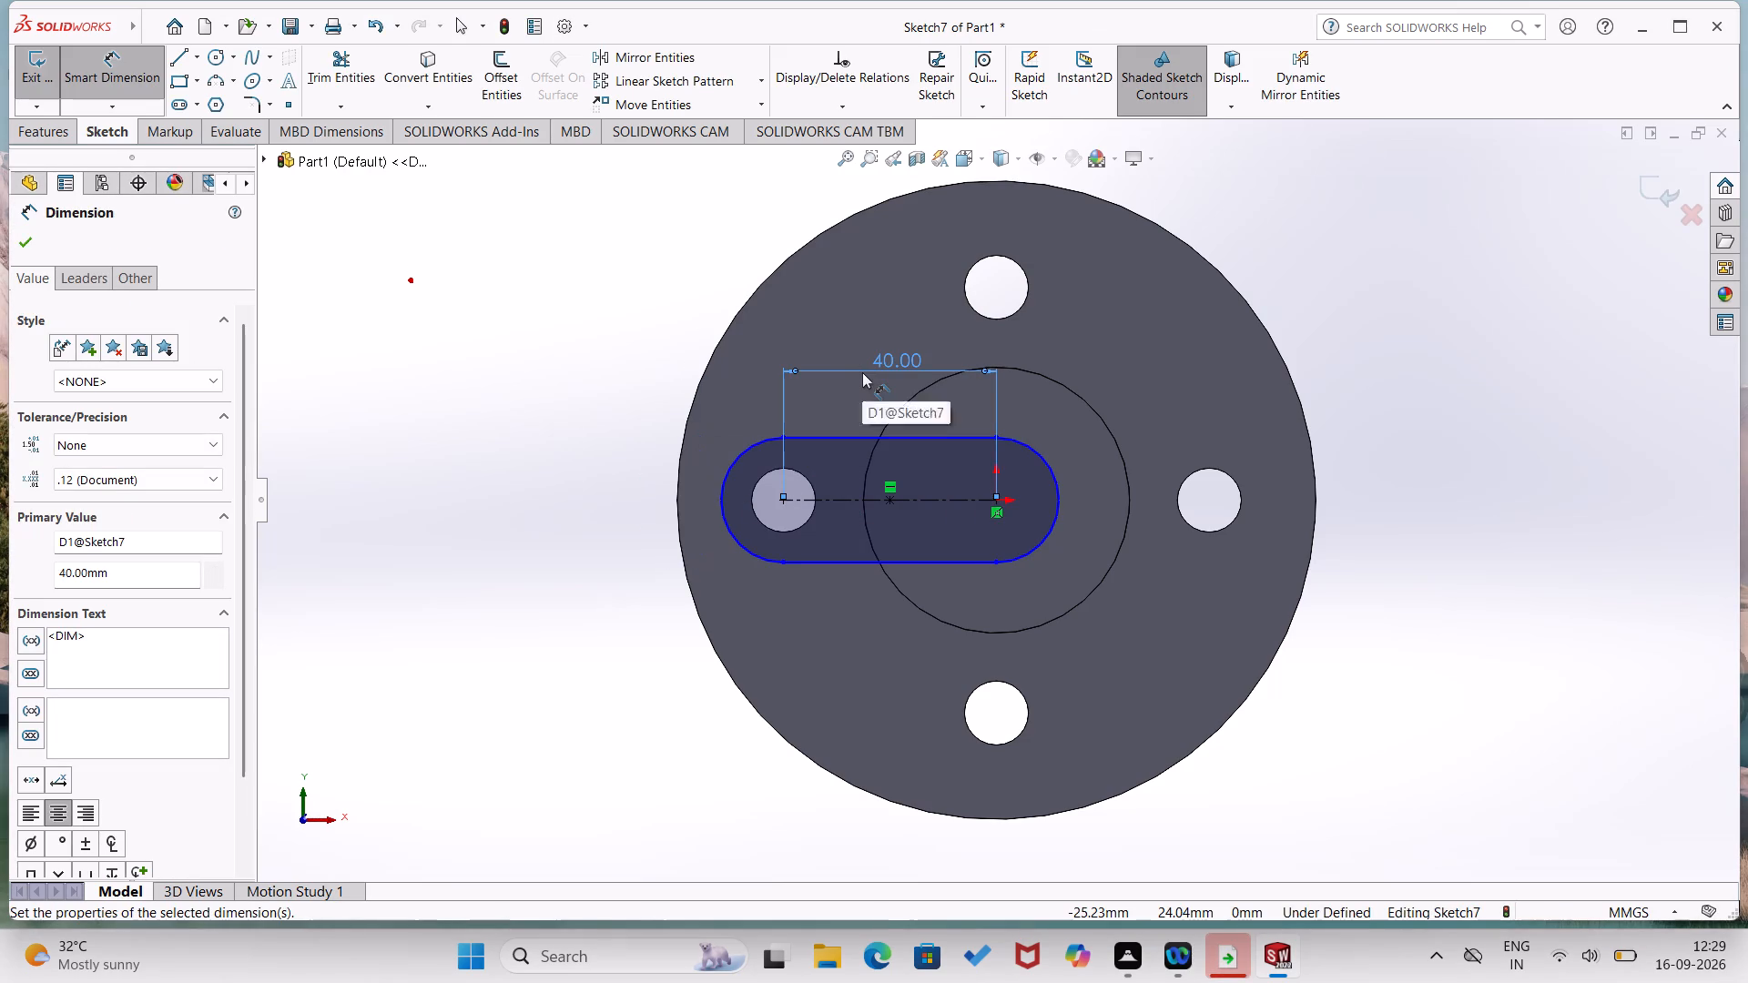
Undo the 40 mm slot length dimension, the slot and its sketch on the boss's end face.
left_click(441, 711)
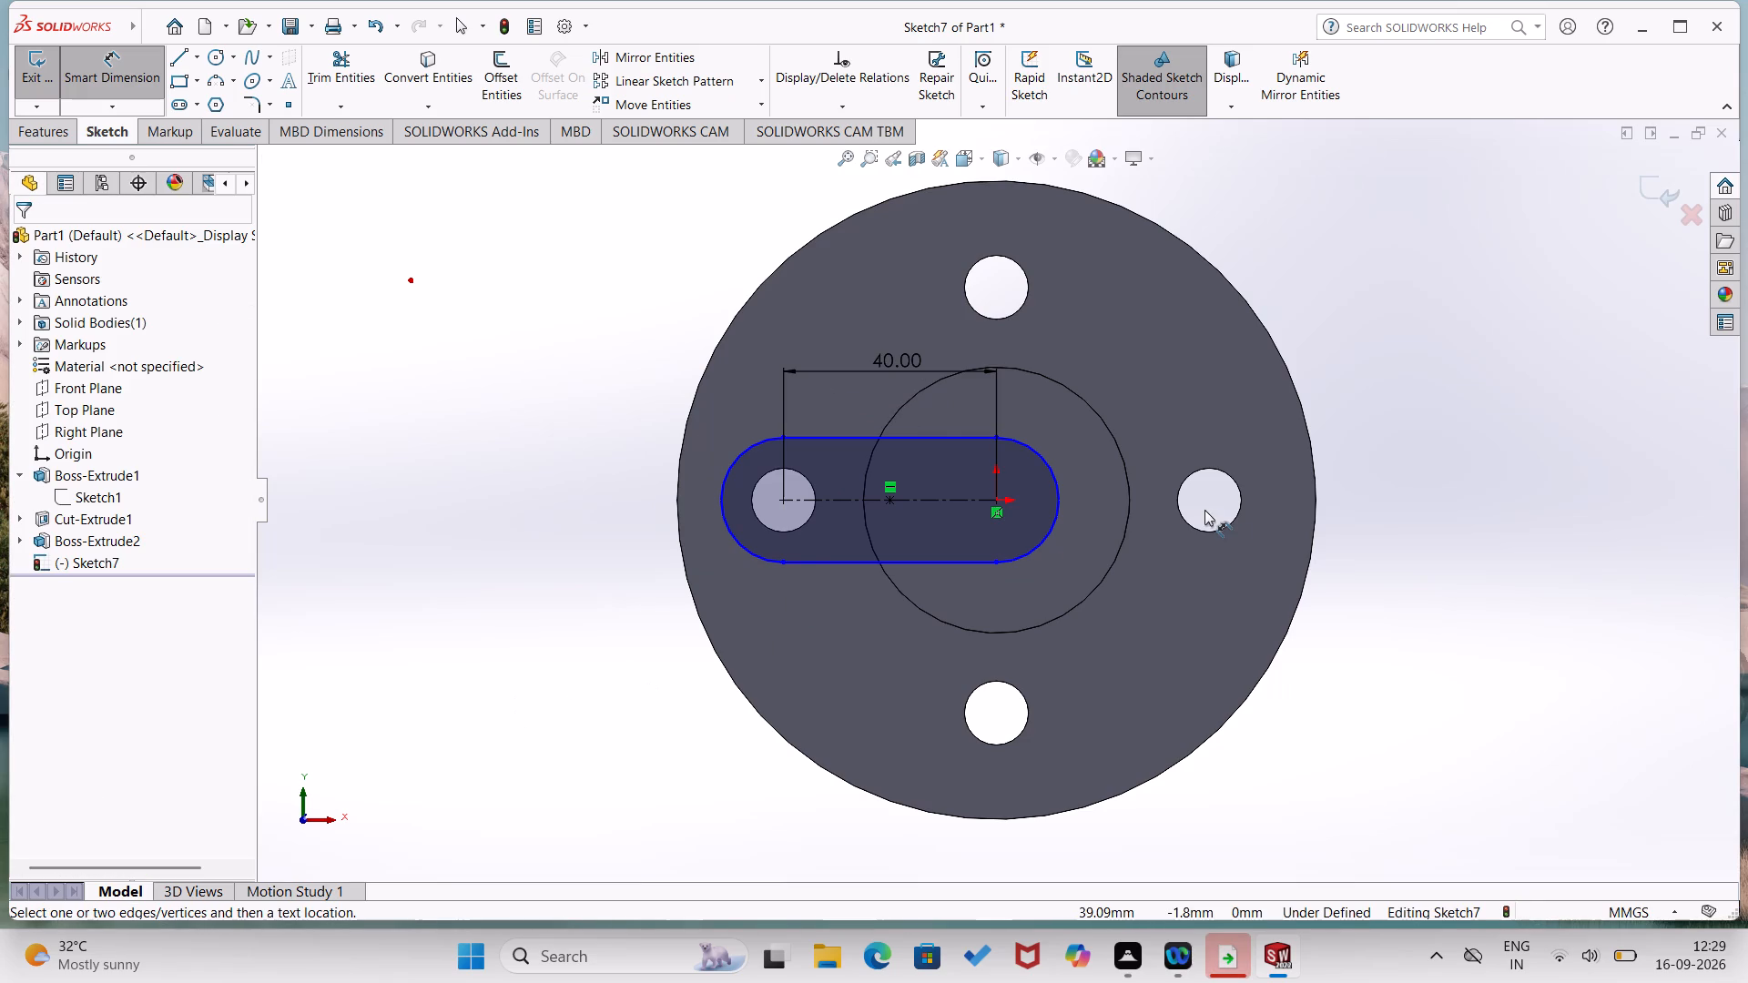
right_click_drag(1204, 510, 1190, 425)
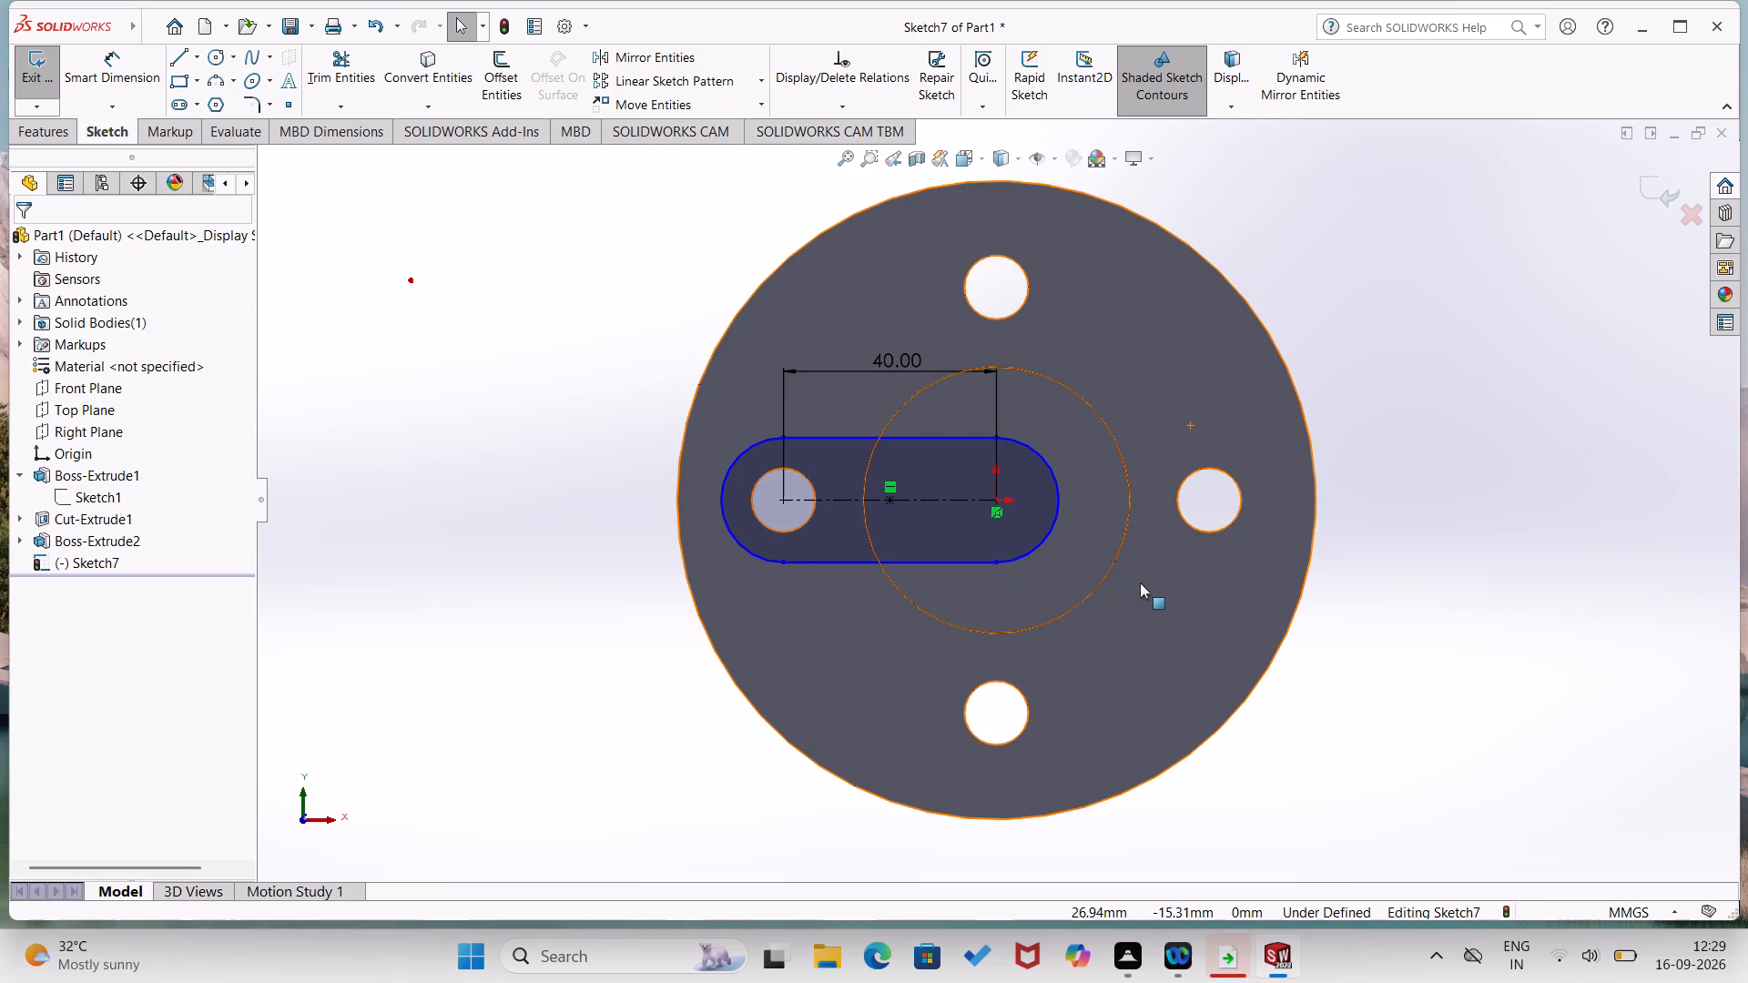
key("ctrl+z")
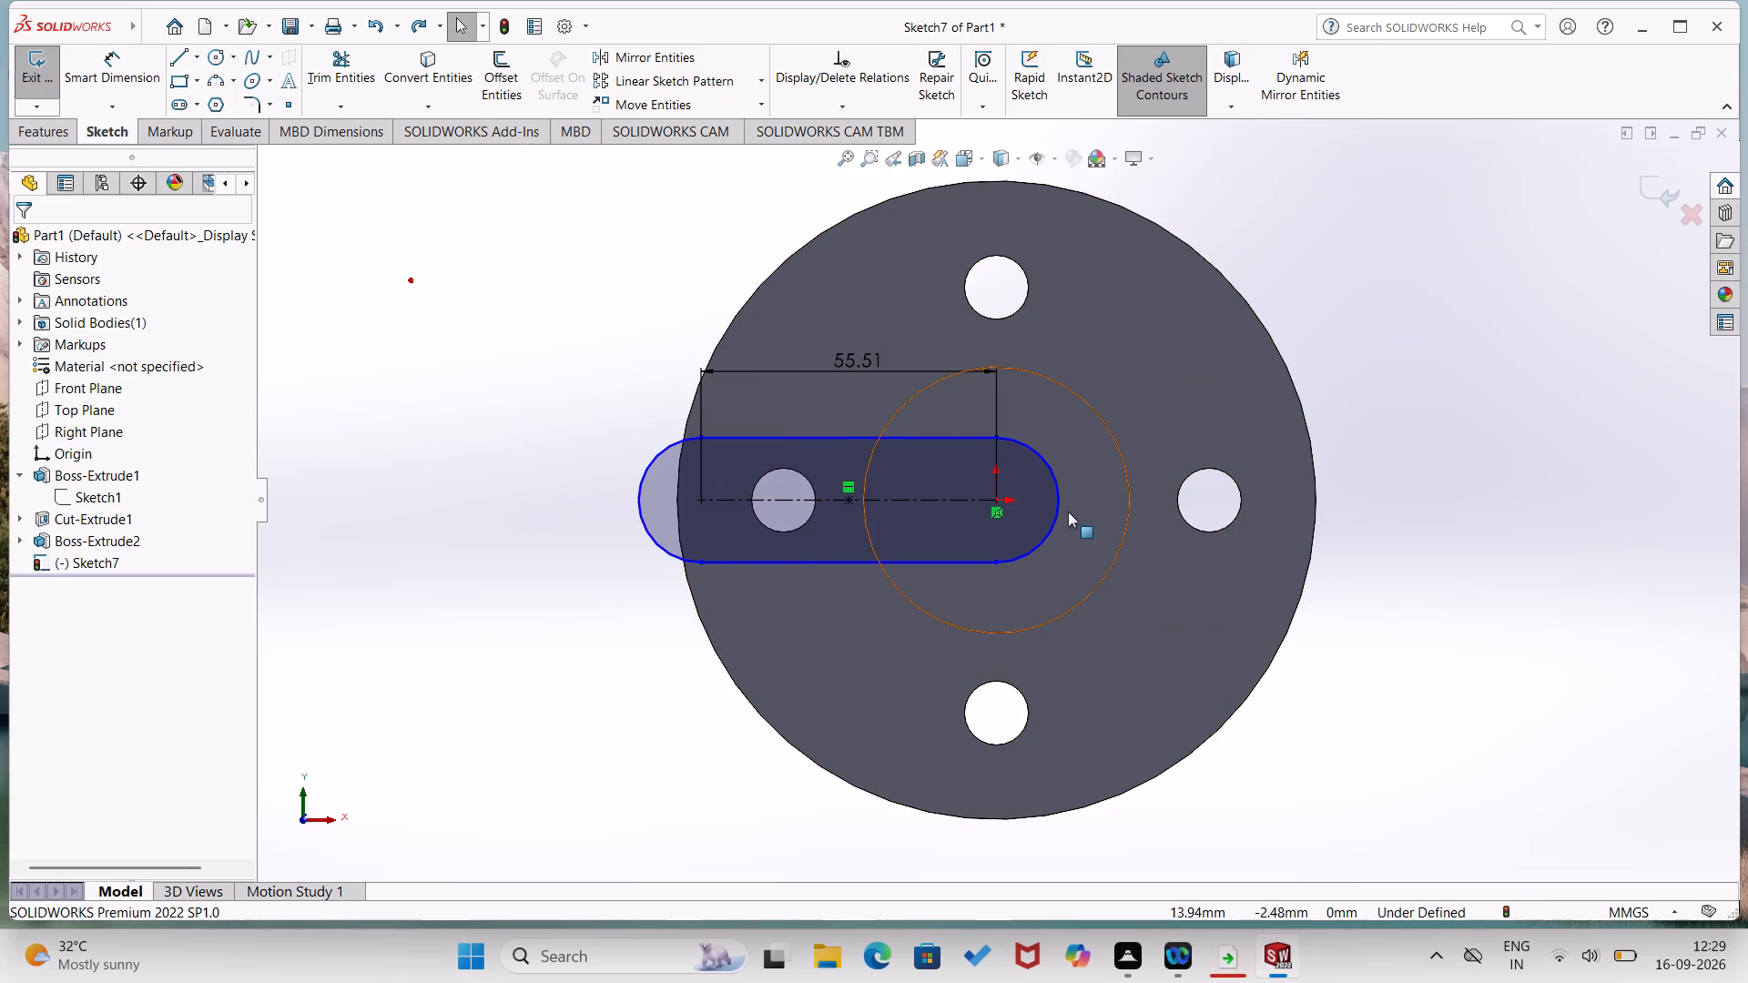
left_click(1055, 509)
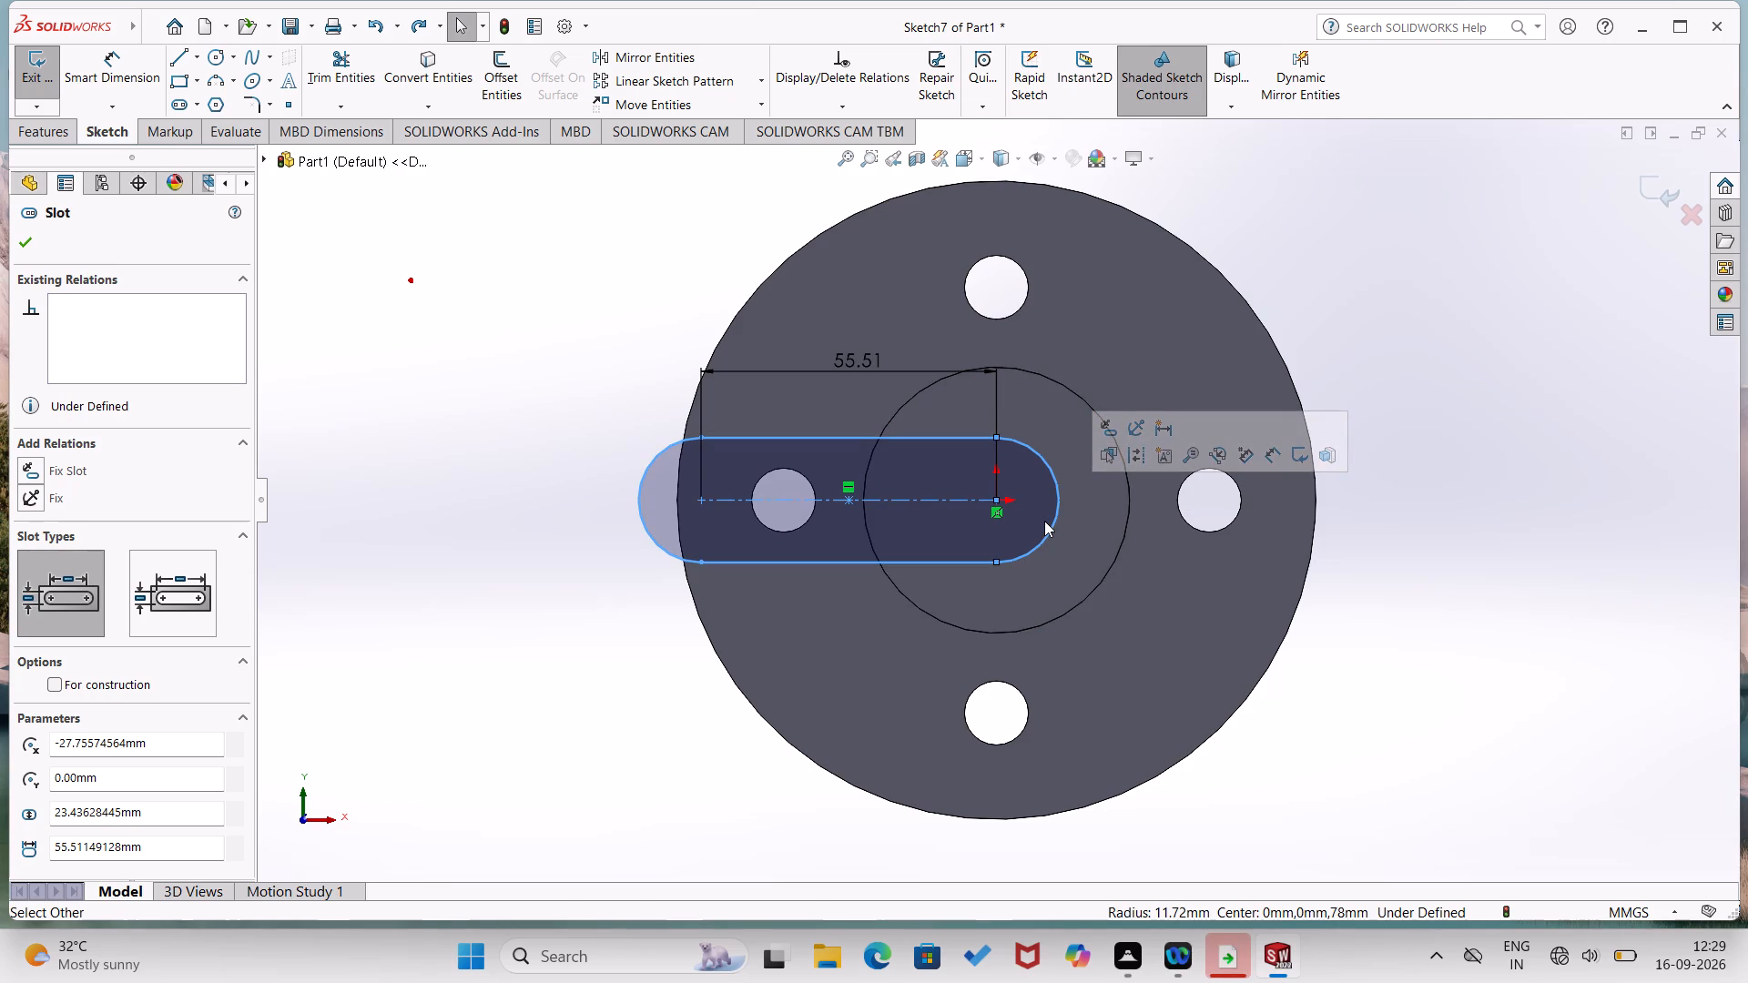
key("Escape")
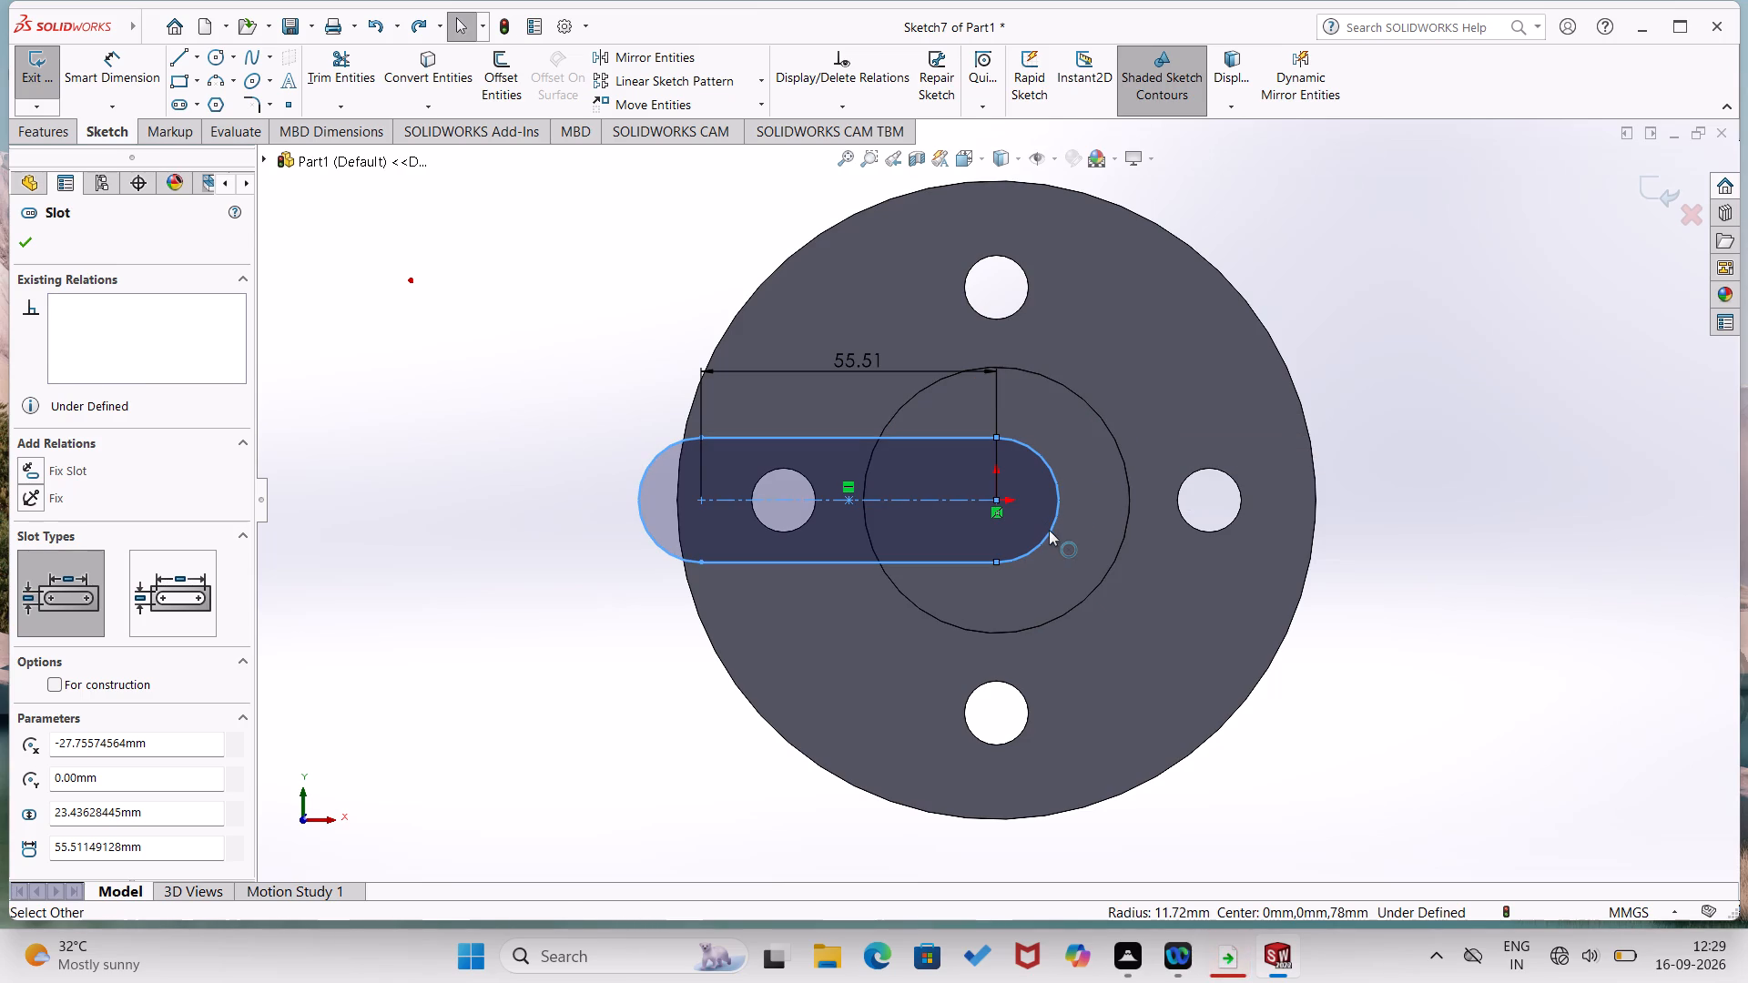
key("ctrl+z")
key("ctrl+z")
key("ctrl+z")
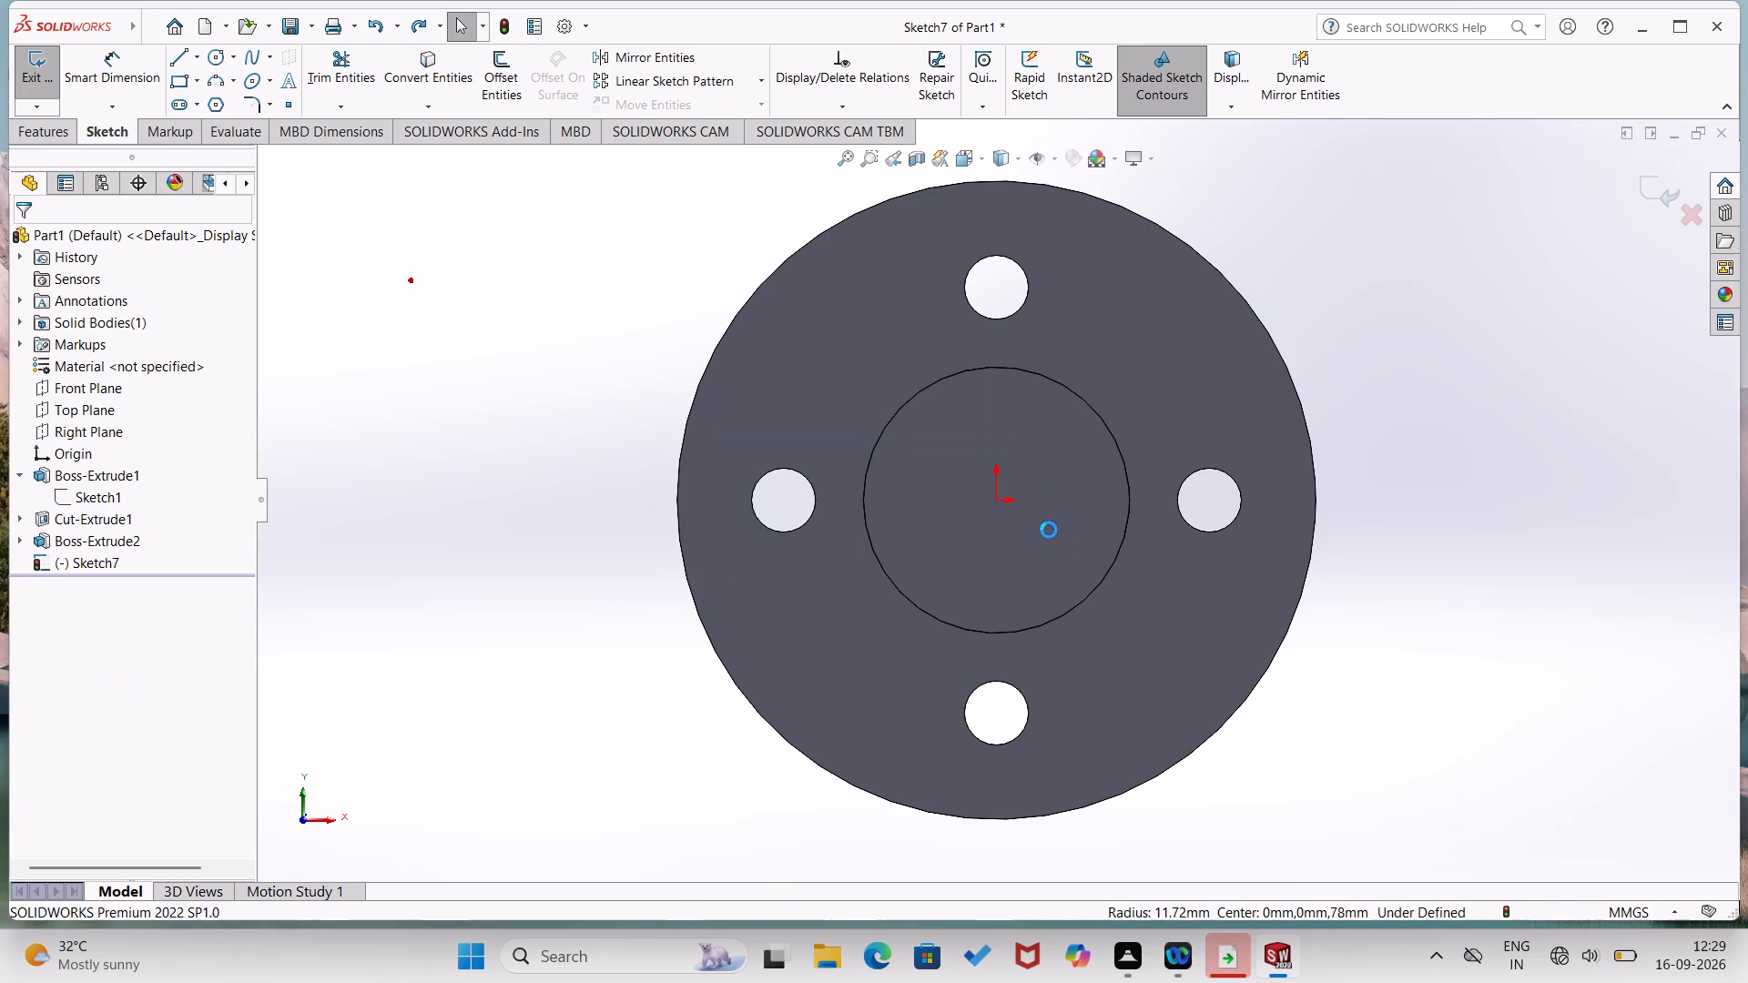
On the boss's end face, sketch a horizontal straight slot from the origin past the left hole, about 52 mm between centres and 22.4 mm wide.
middle_click_drag(1133, 519, 1121, 540)
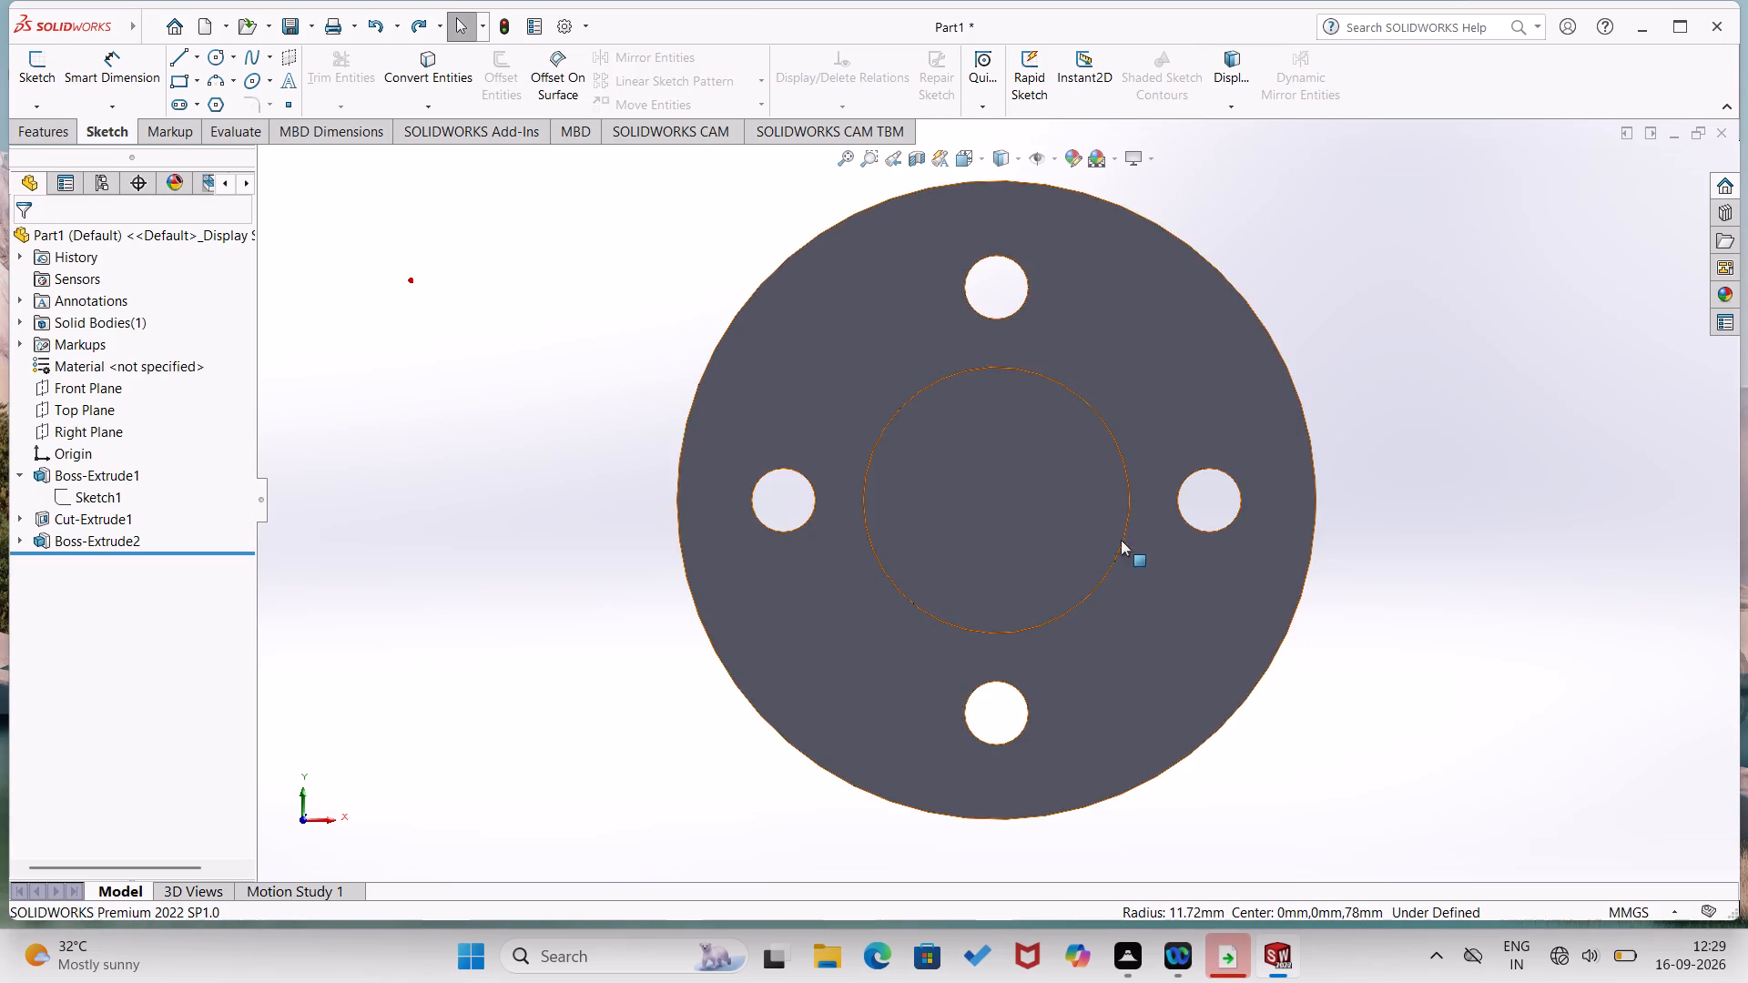
middle_click_drag(1121, 540, 1092, 583)
left_click(985, 564)
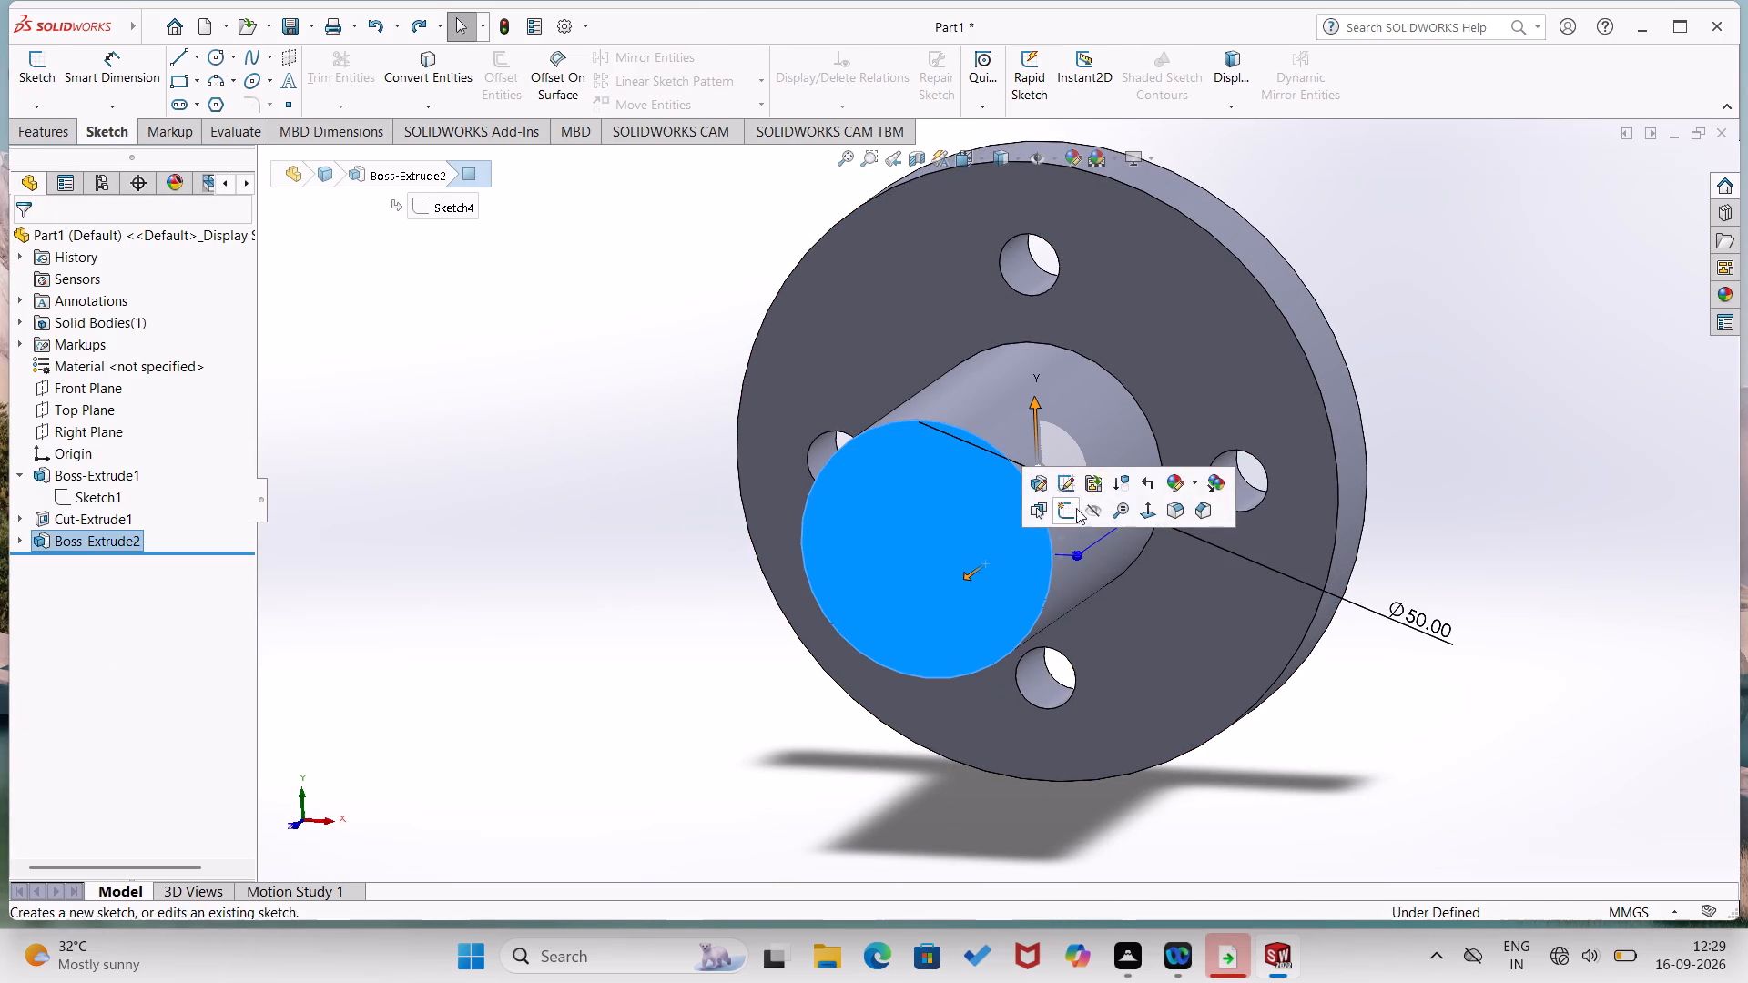
left_click(1068, 511)
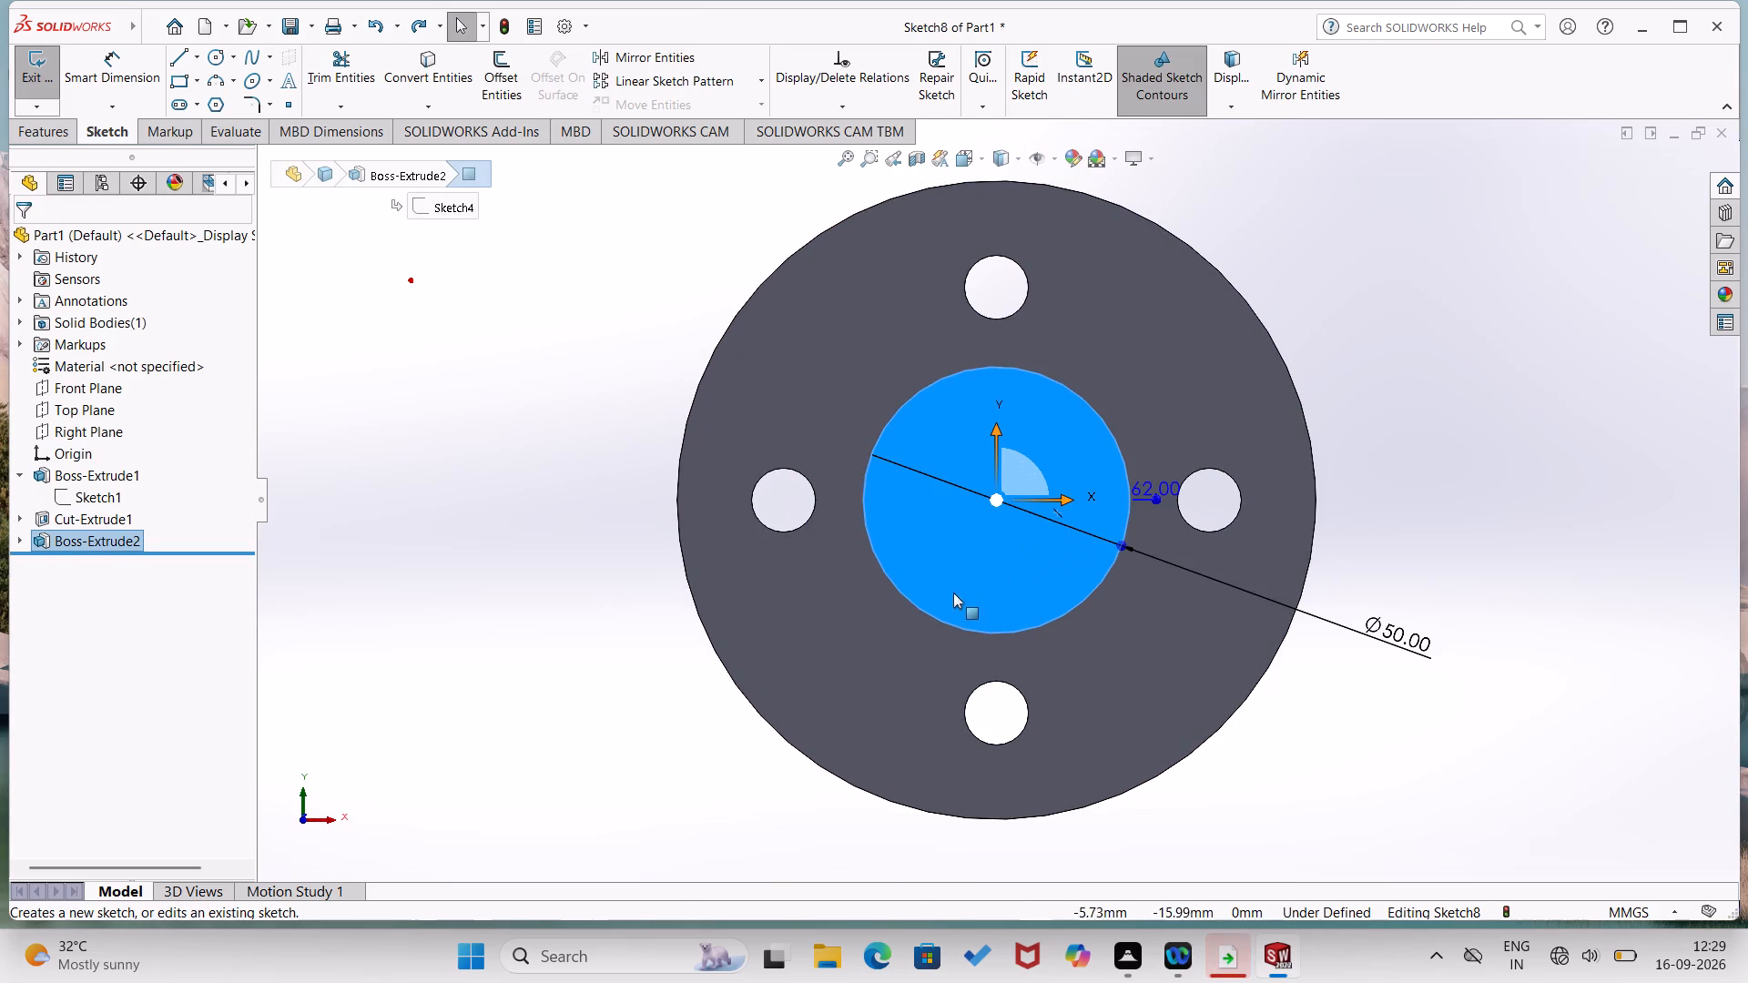
left_click(563, 662)
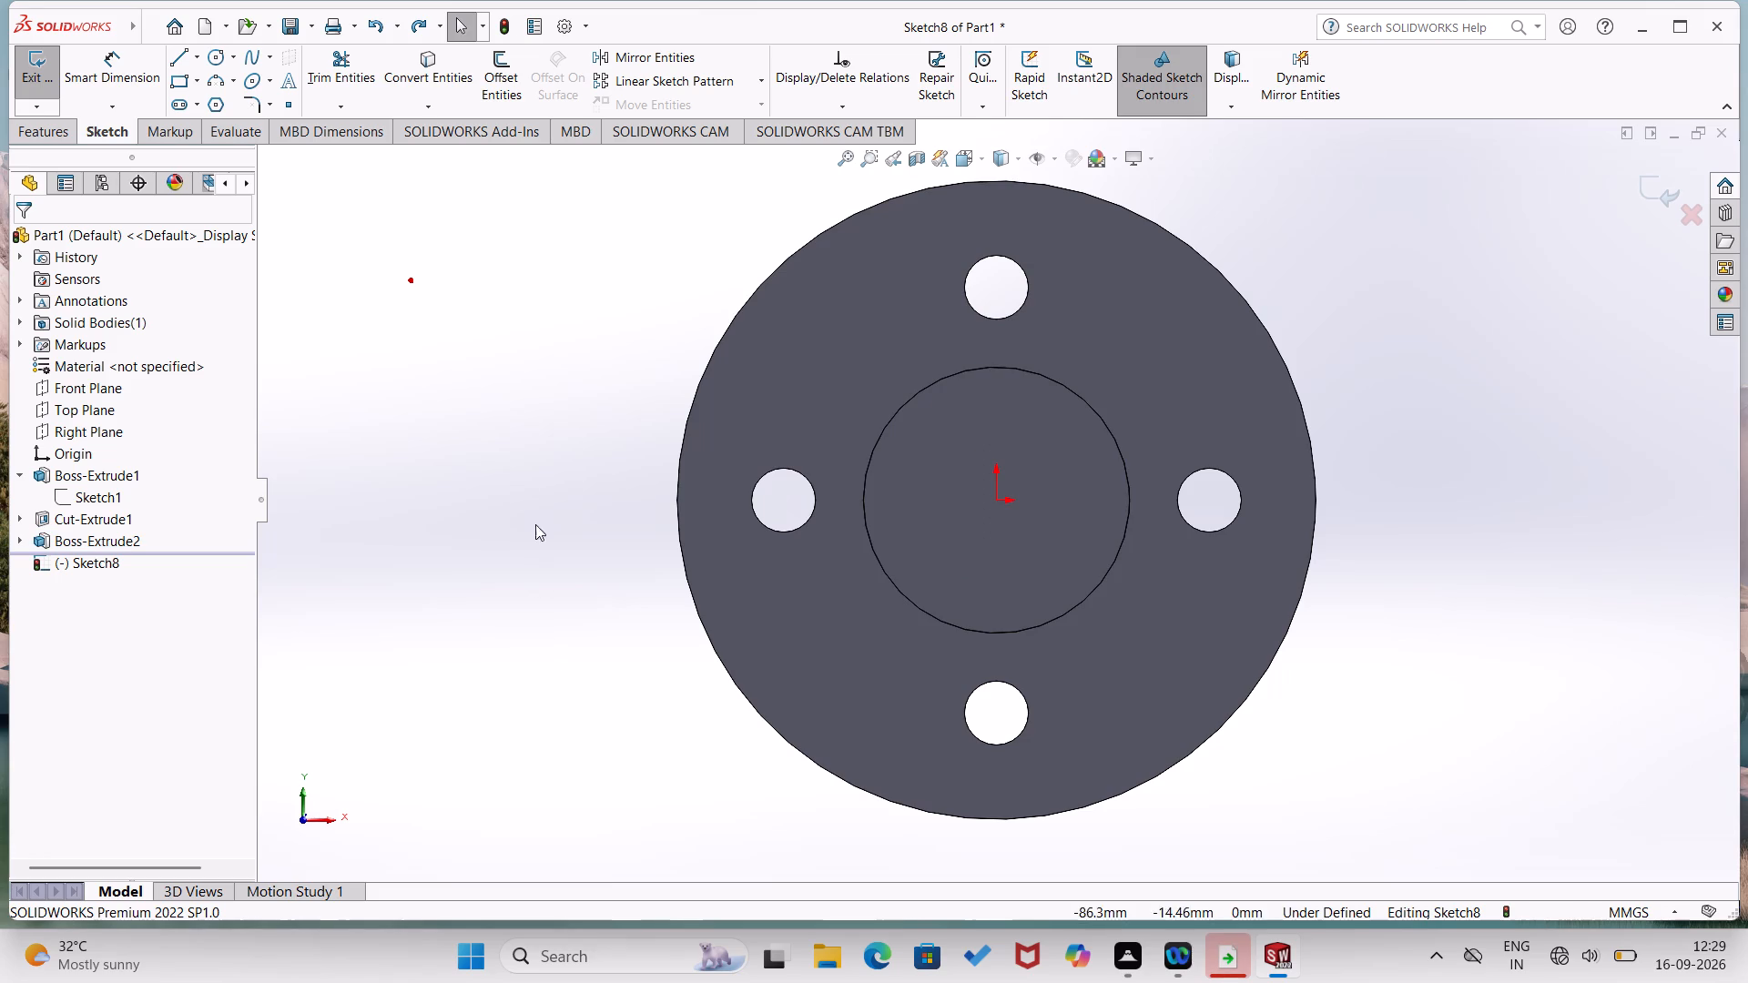
left_click(180, 100)
left_click(996, 499)
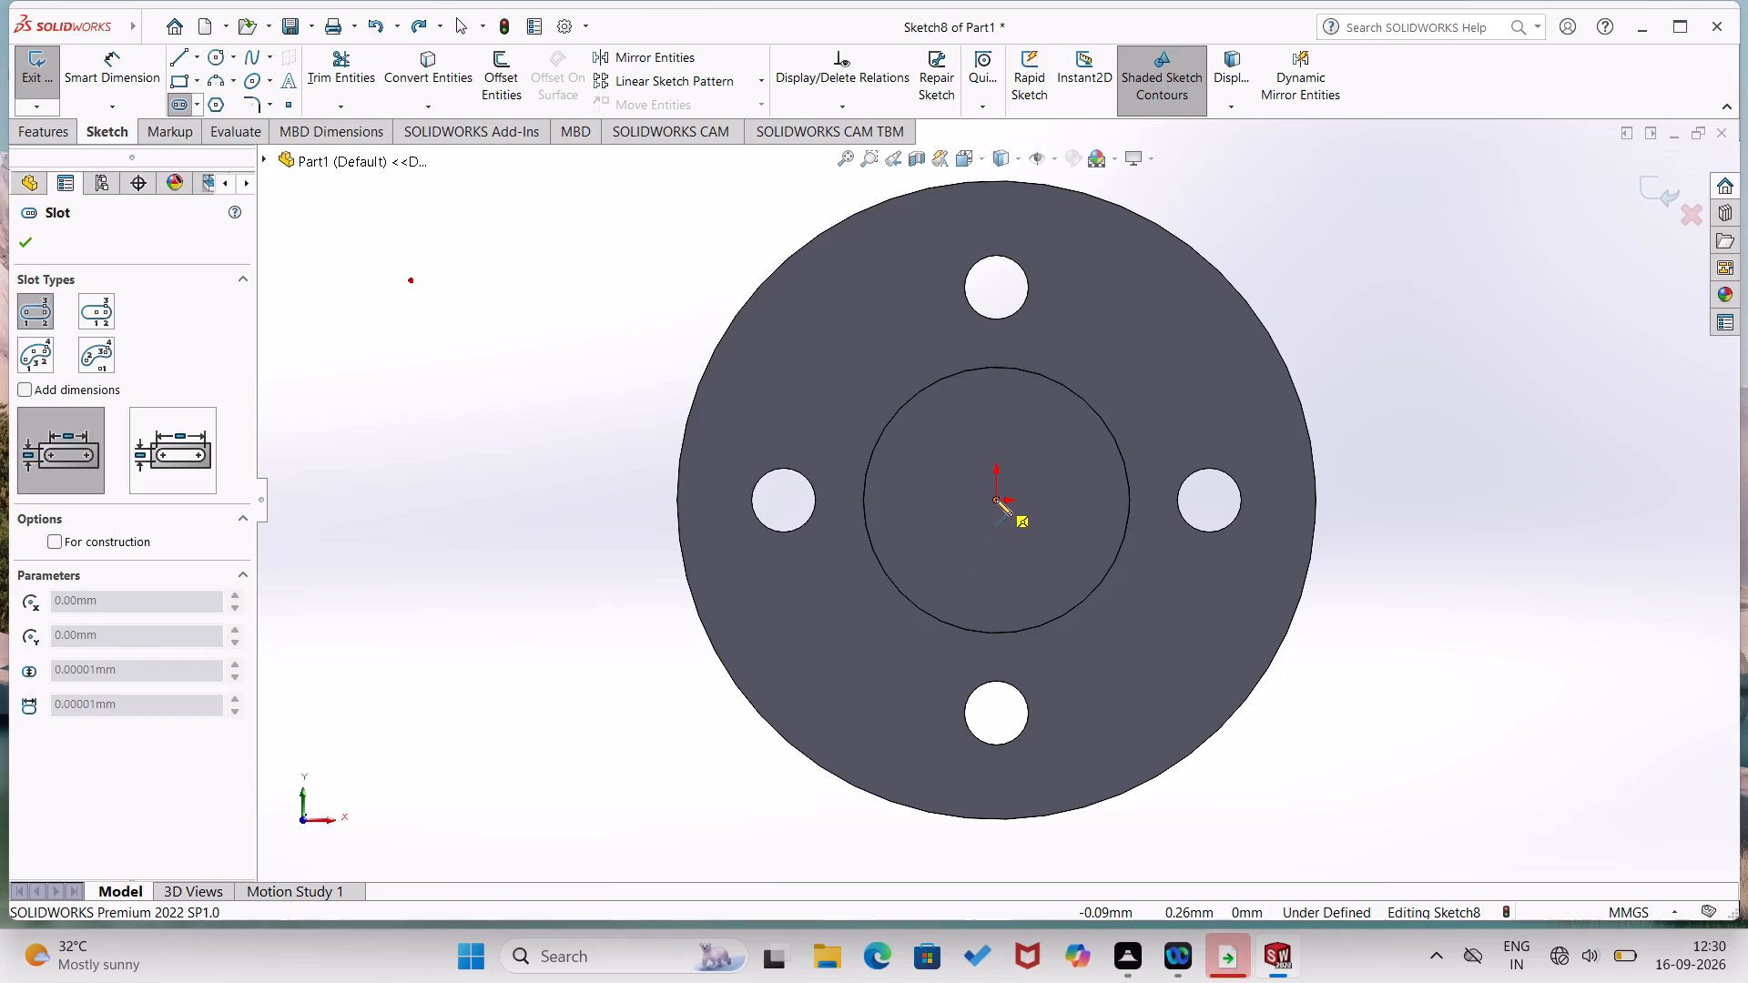
left_click(719, 499)
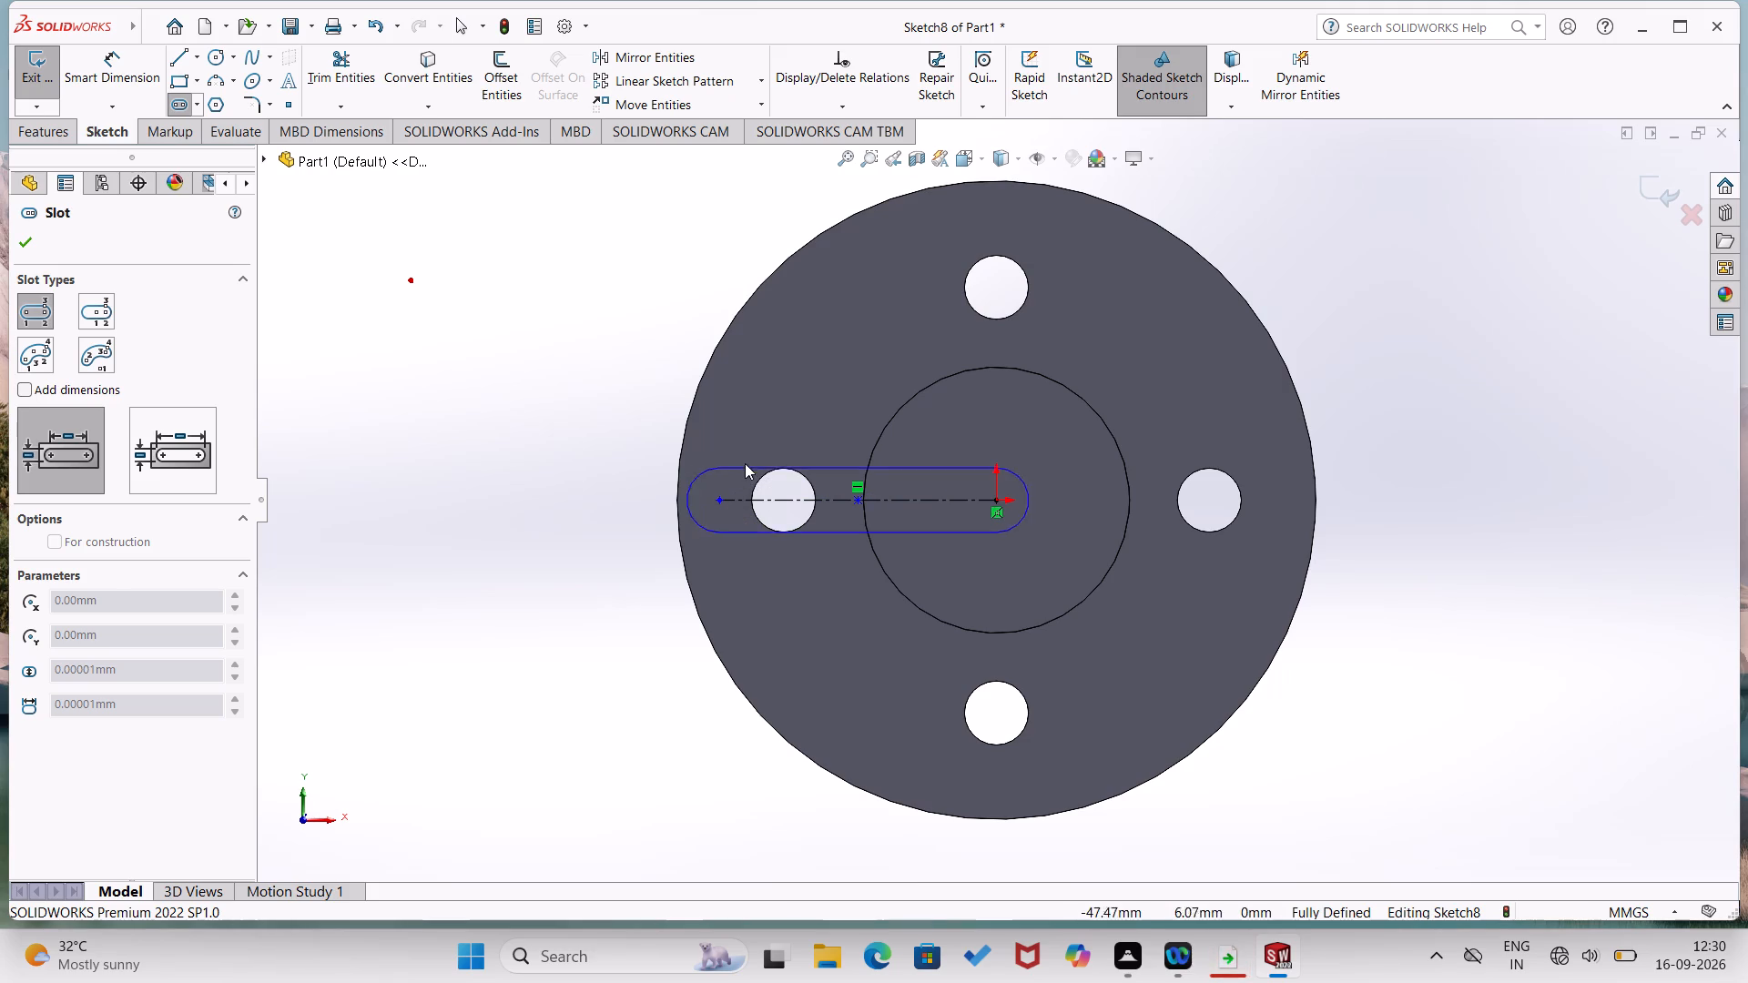
left_click(758, 441)
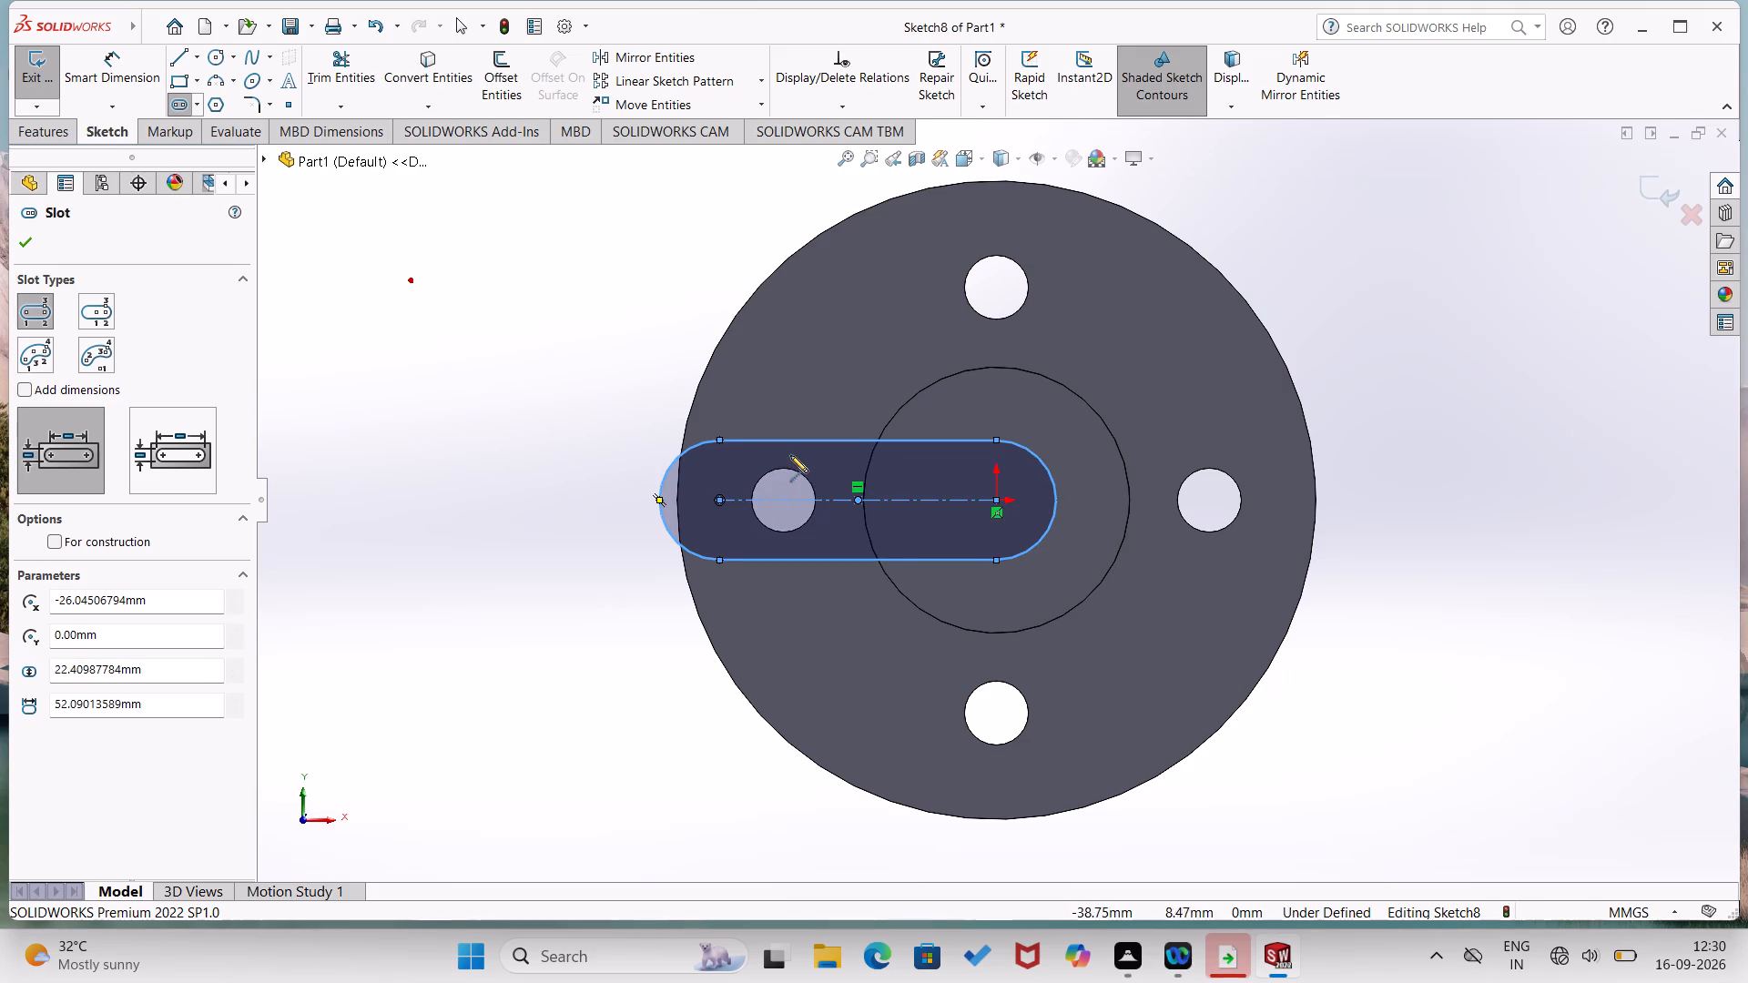
Dimension the slot's centre-to-centre length as 40 mm.
right_click_drag(784, 502, 856, 272)
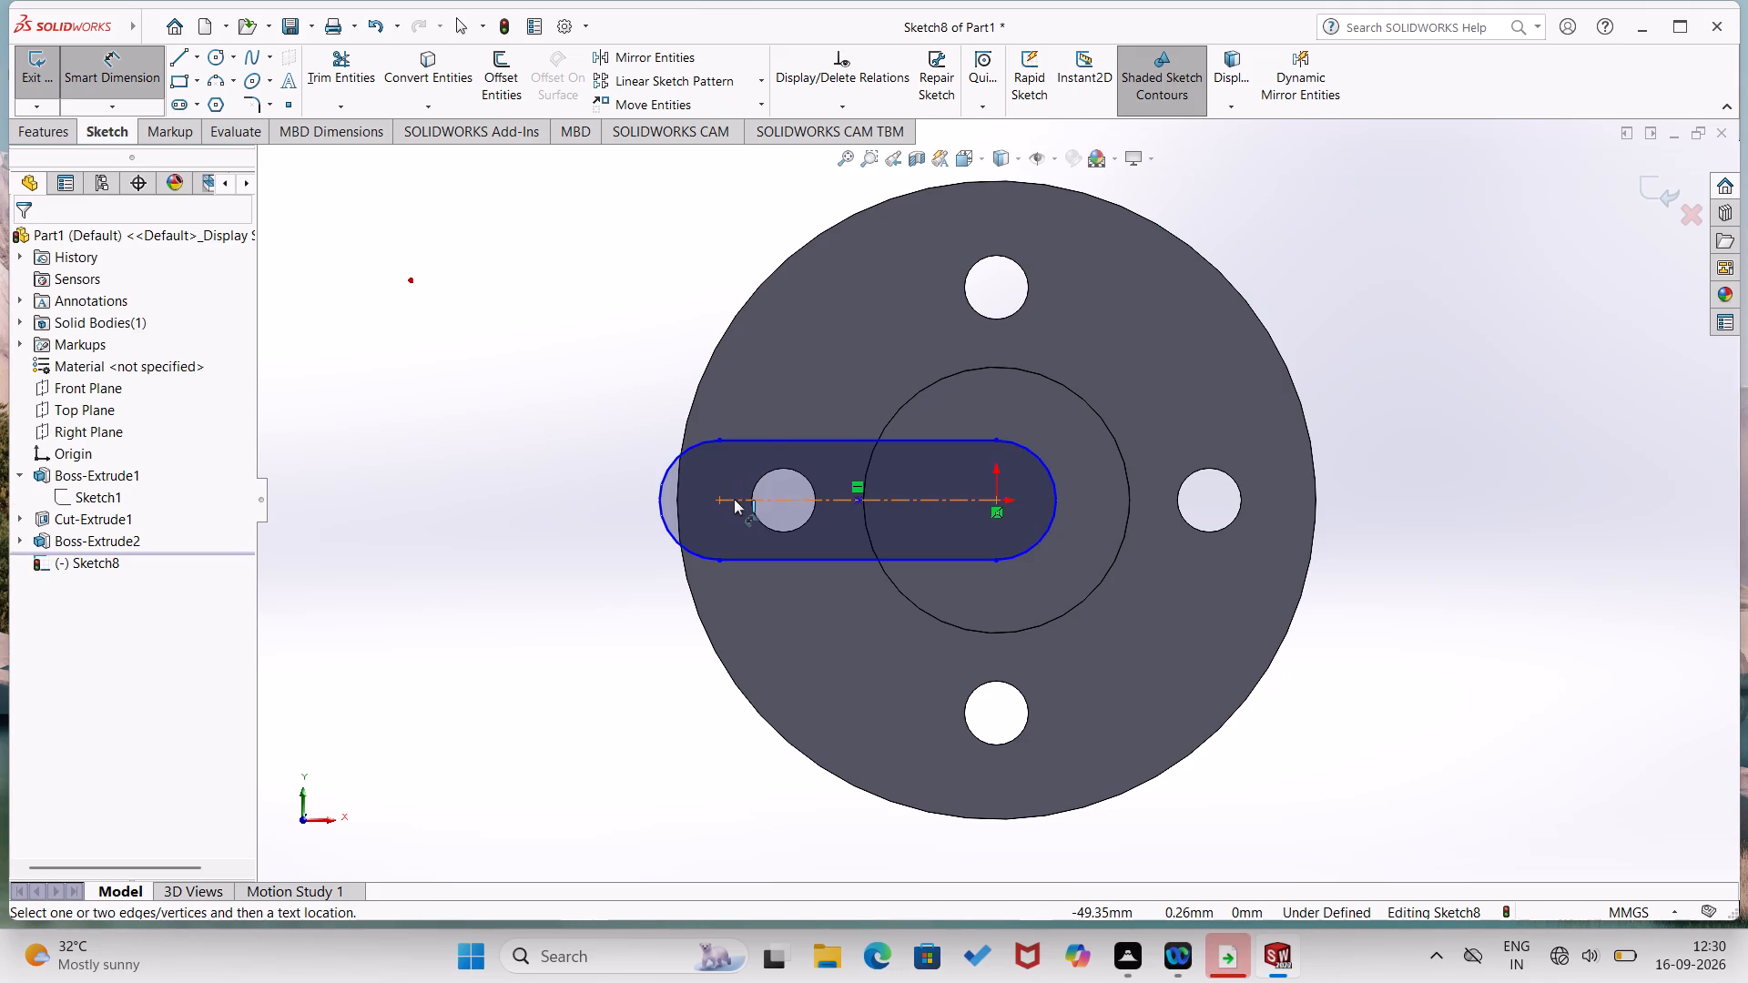
left_click(736, 499)
left_click(803, 392)
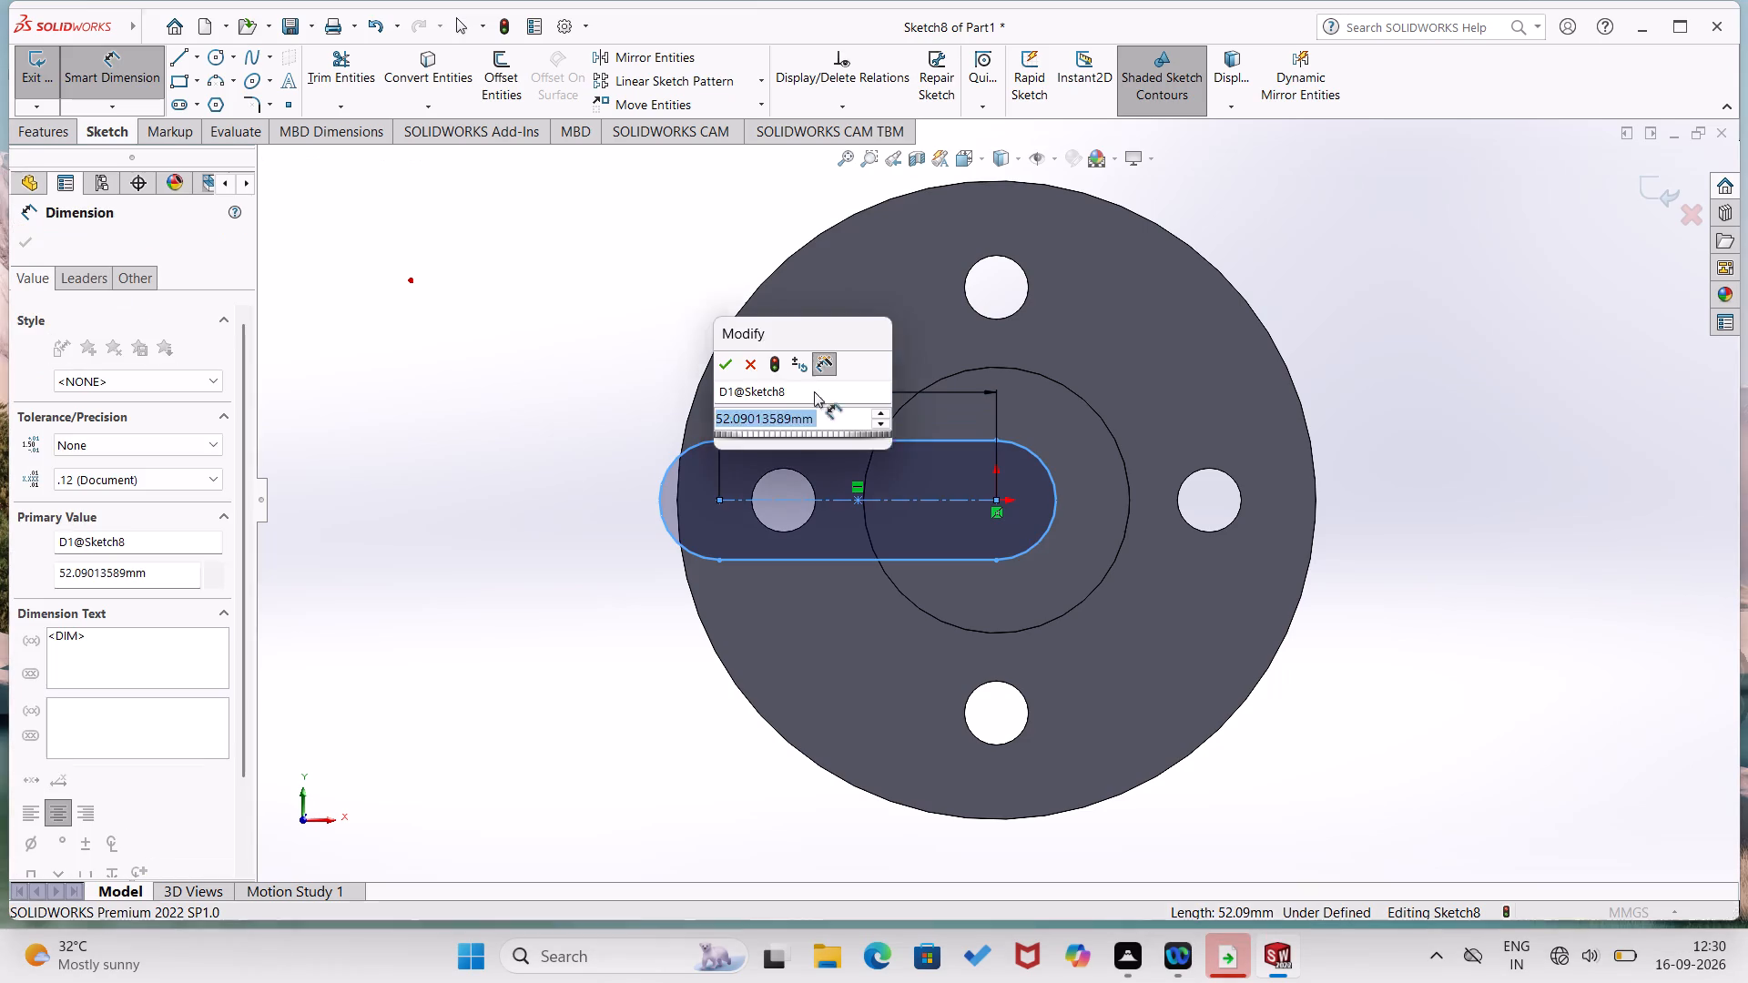
type("40")
key("Return")
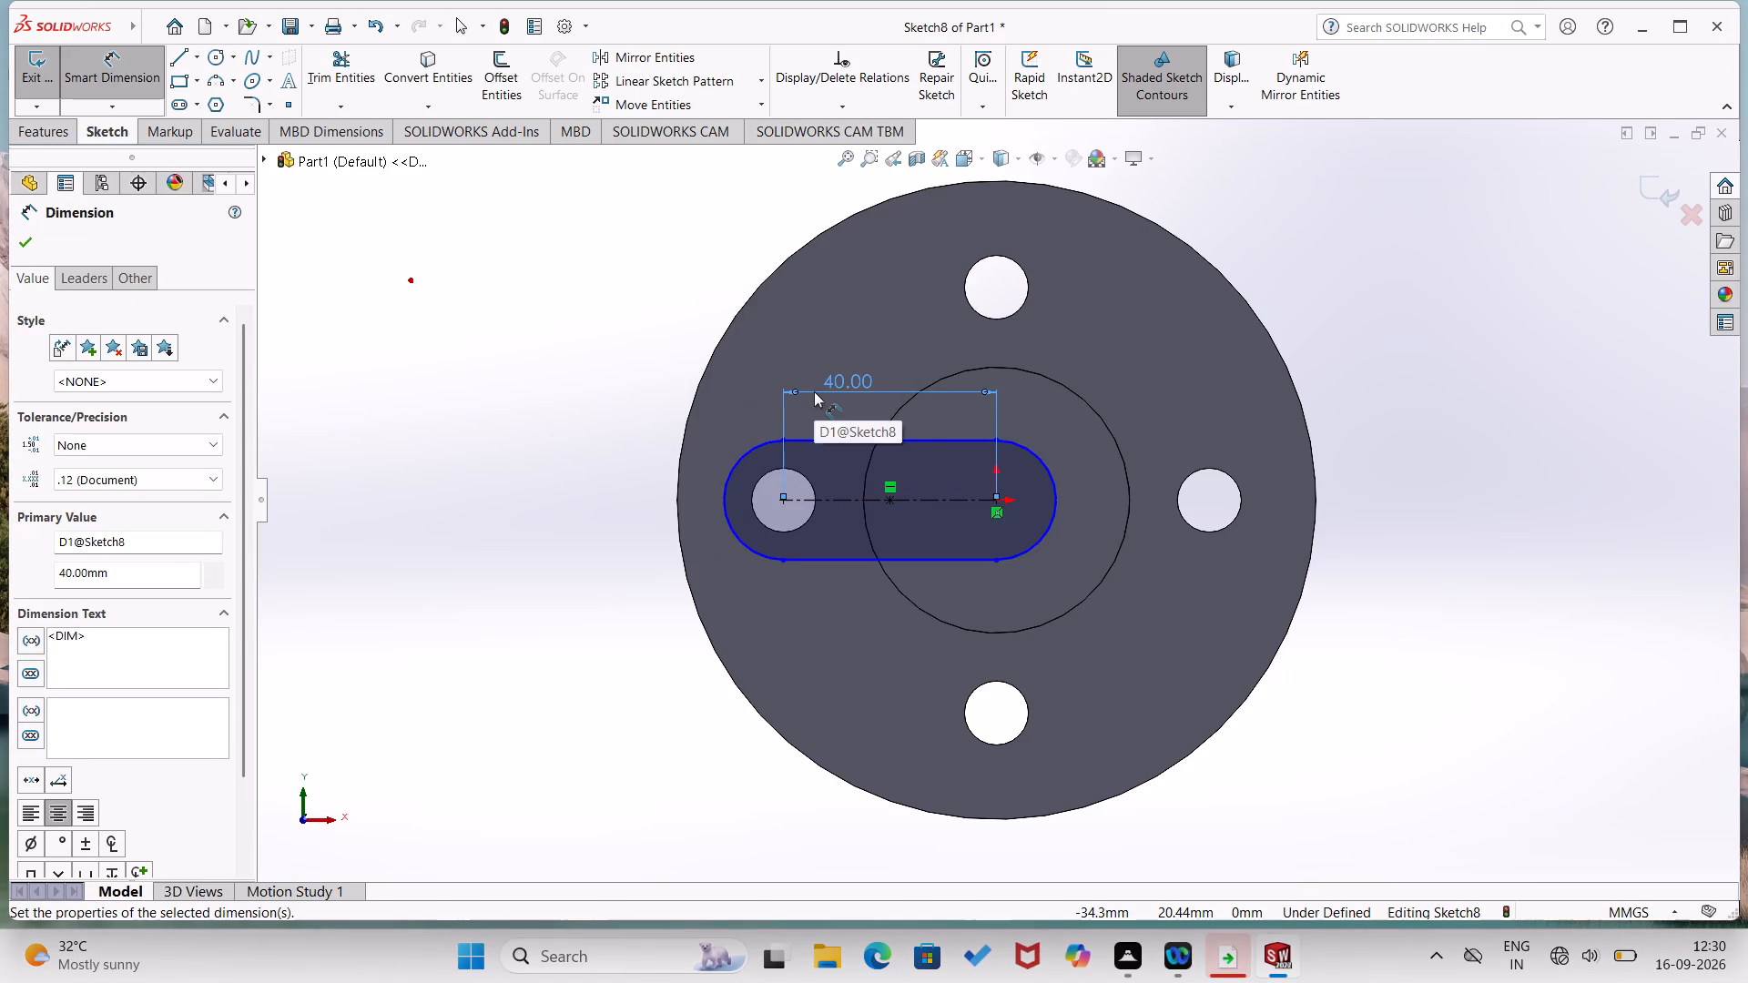
Dimension the radius of the slot's end arc at the origin as 27.5 mm.
left_click(1057, 491)
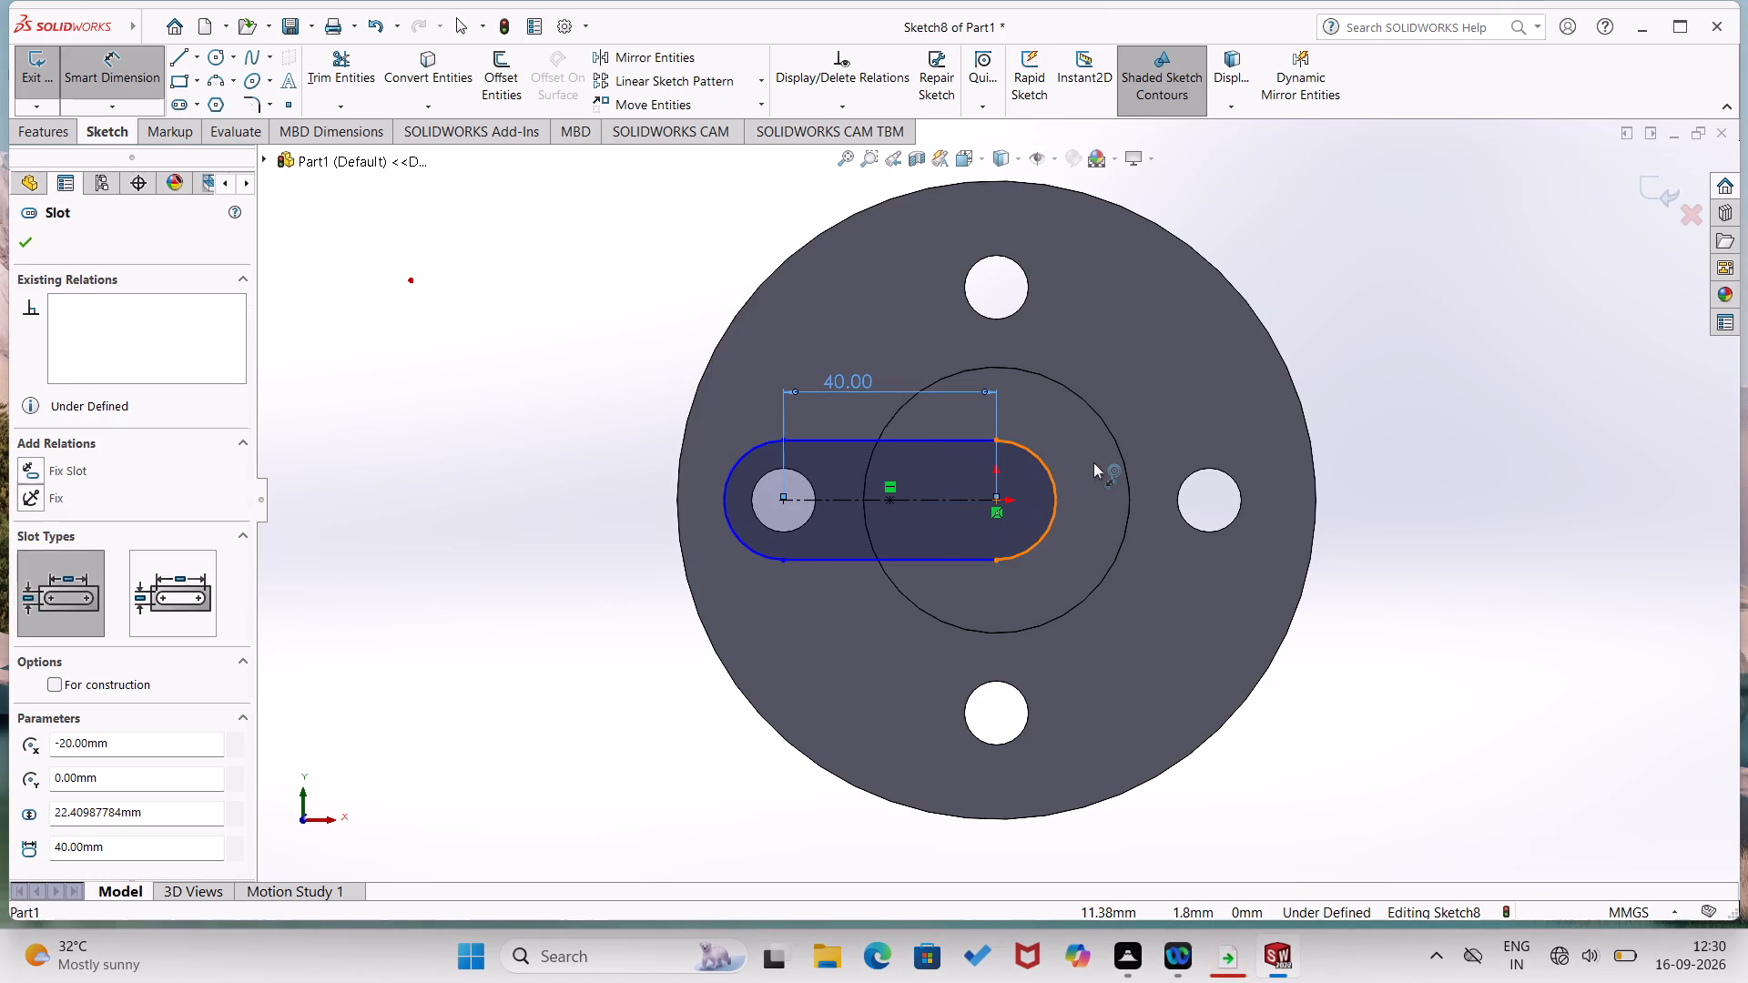
left_click(1147, 410)
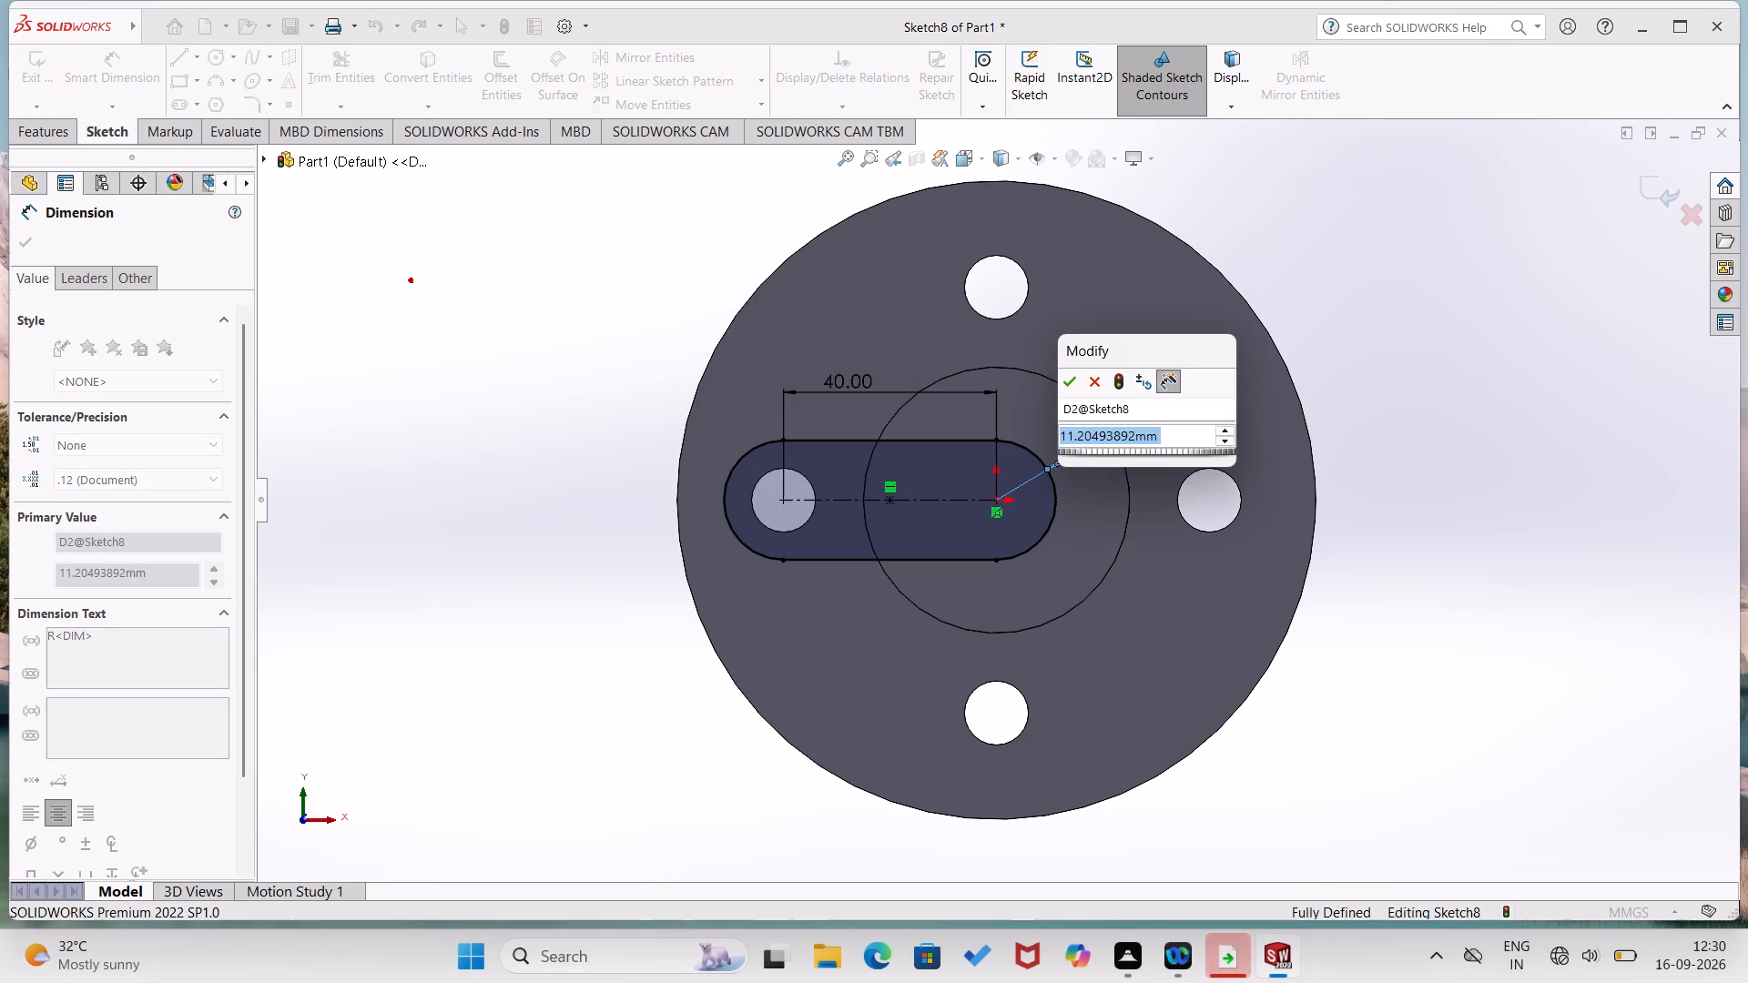
type("27.5")
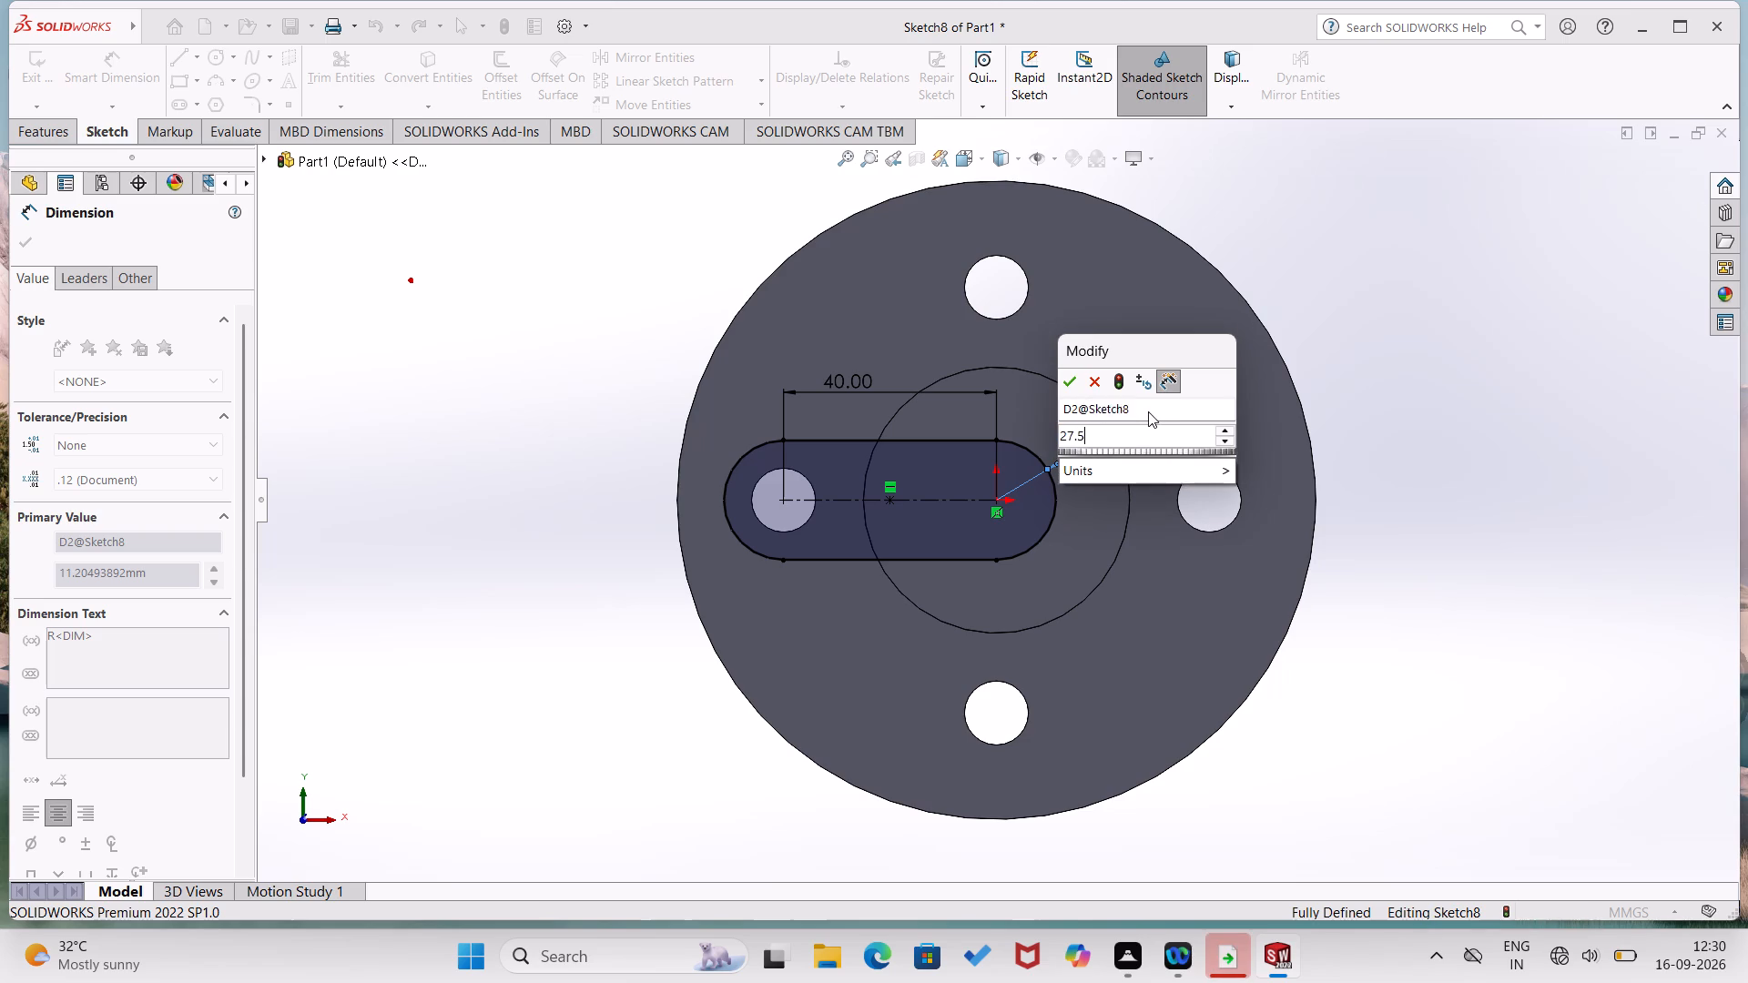
key("Return")
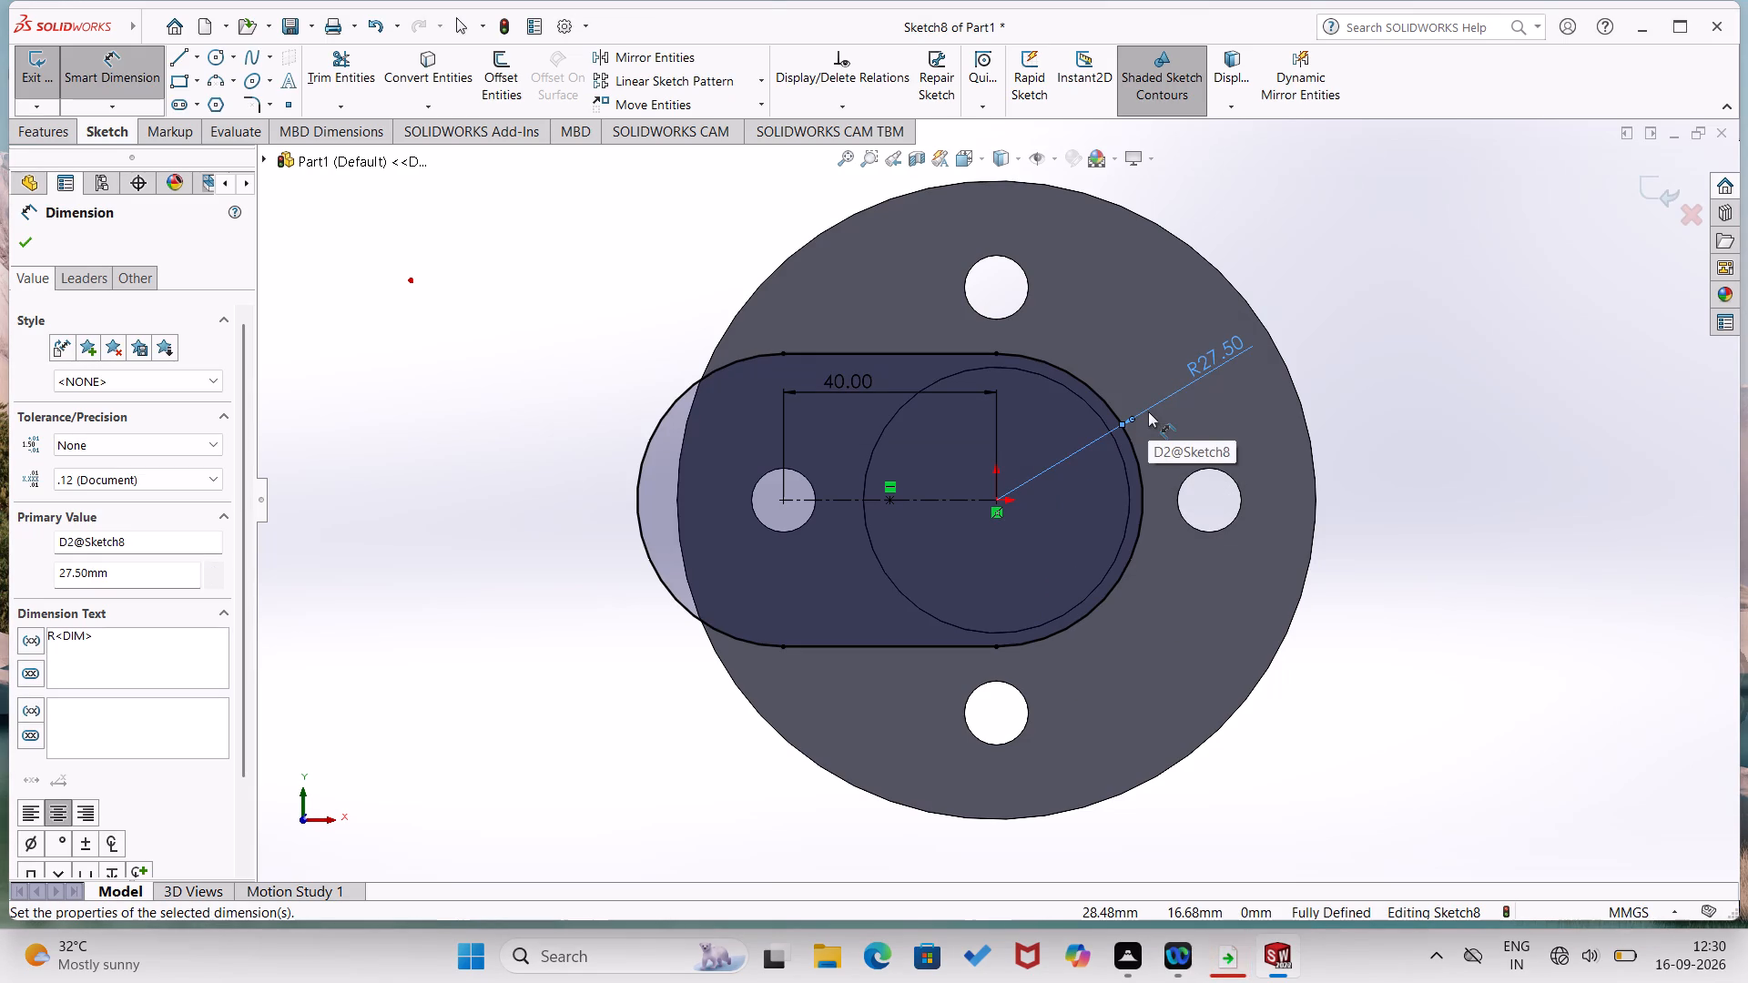
left_click(1376, 432)
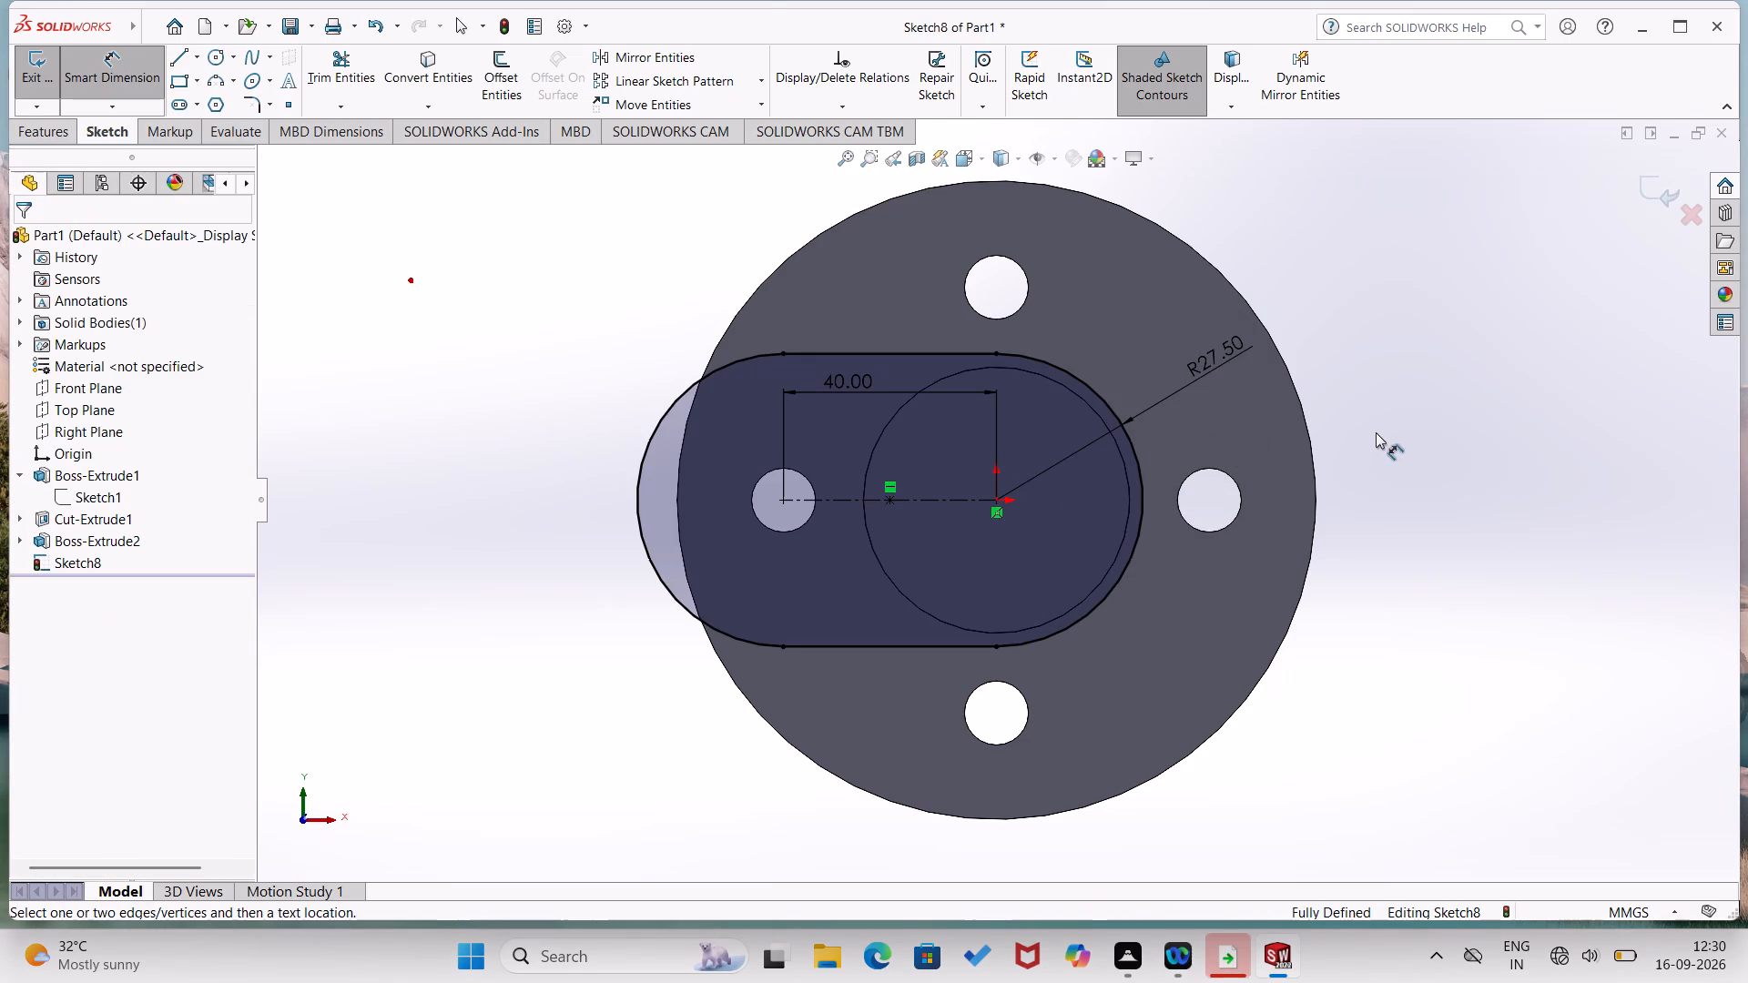
Extrude the slot profile as a Blind boss, 22 mm deep outward from the boss's end face, with Merge result on.
left_click(46, 130)
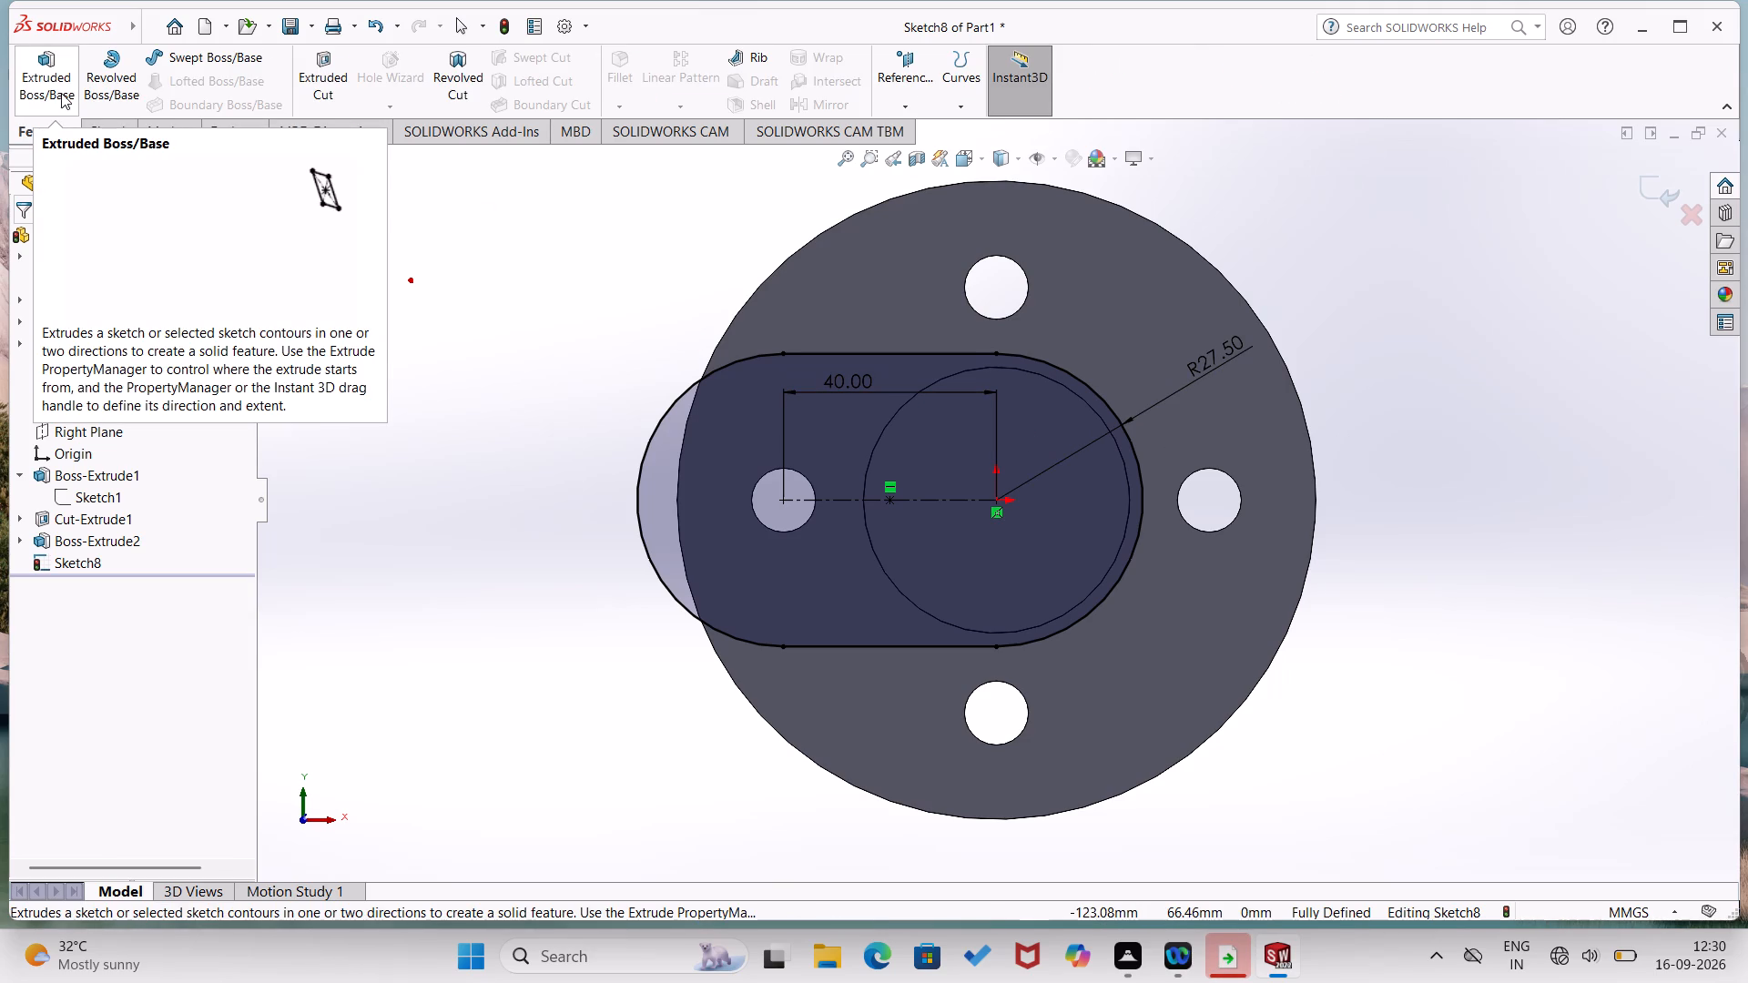
left_click(61, 93)
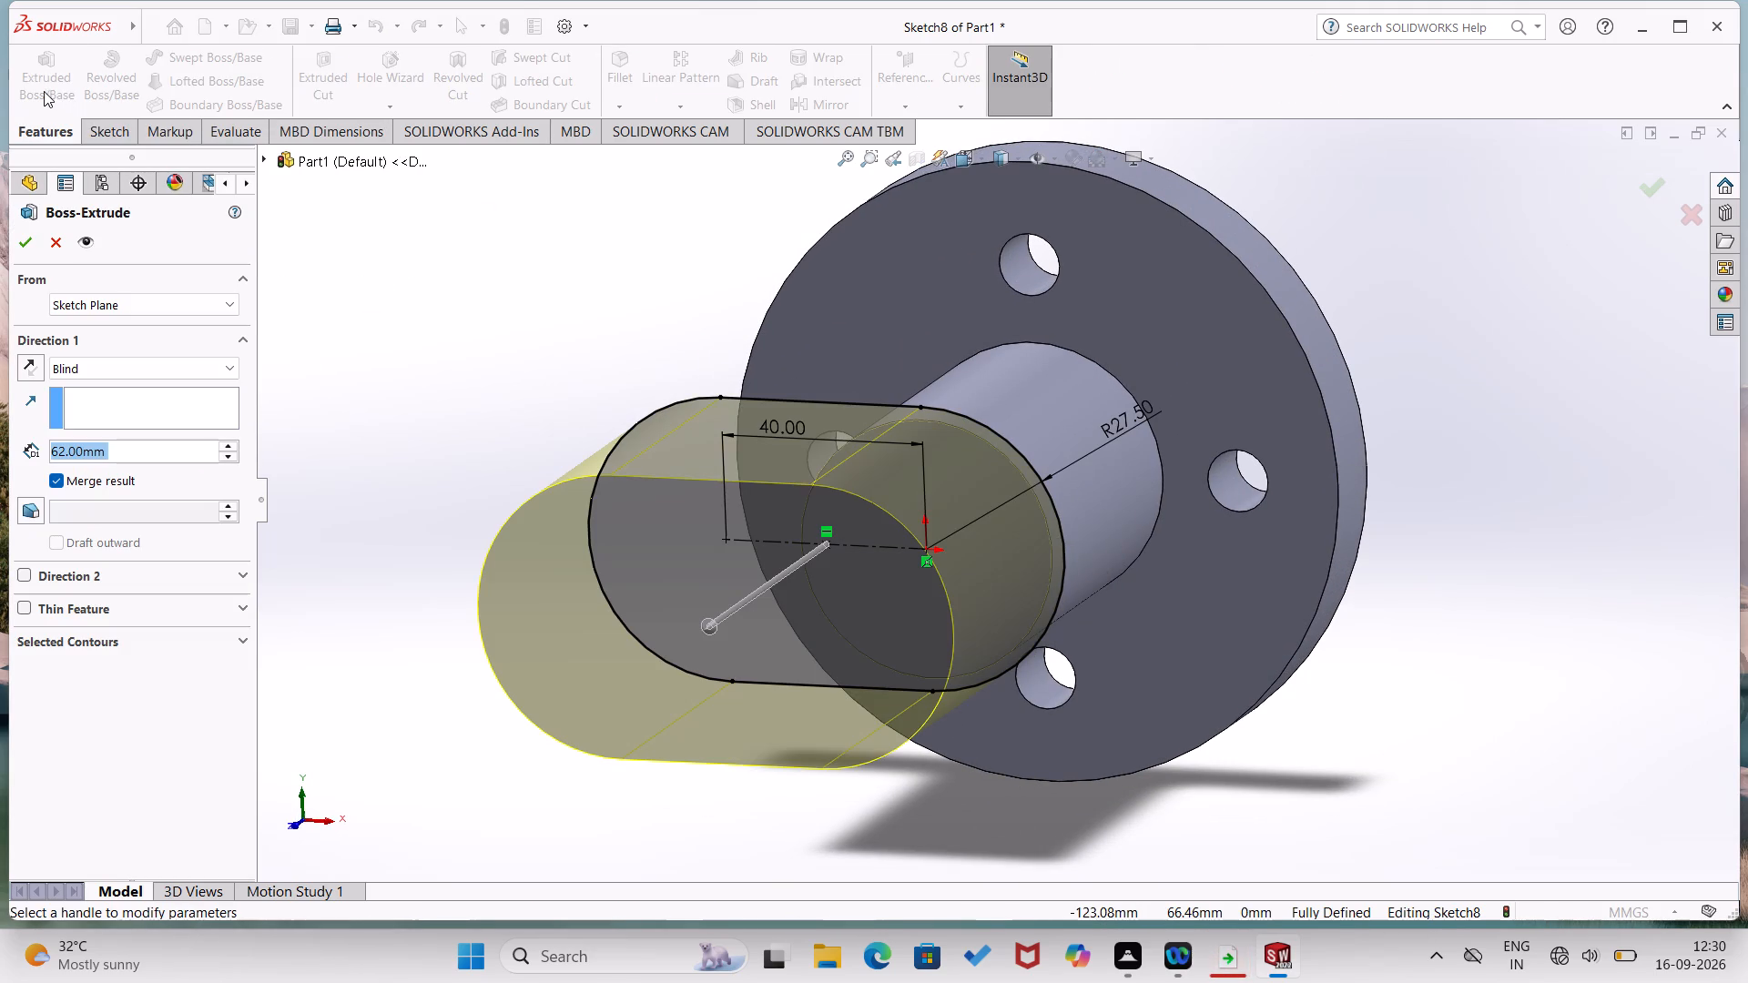
type("22")
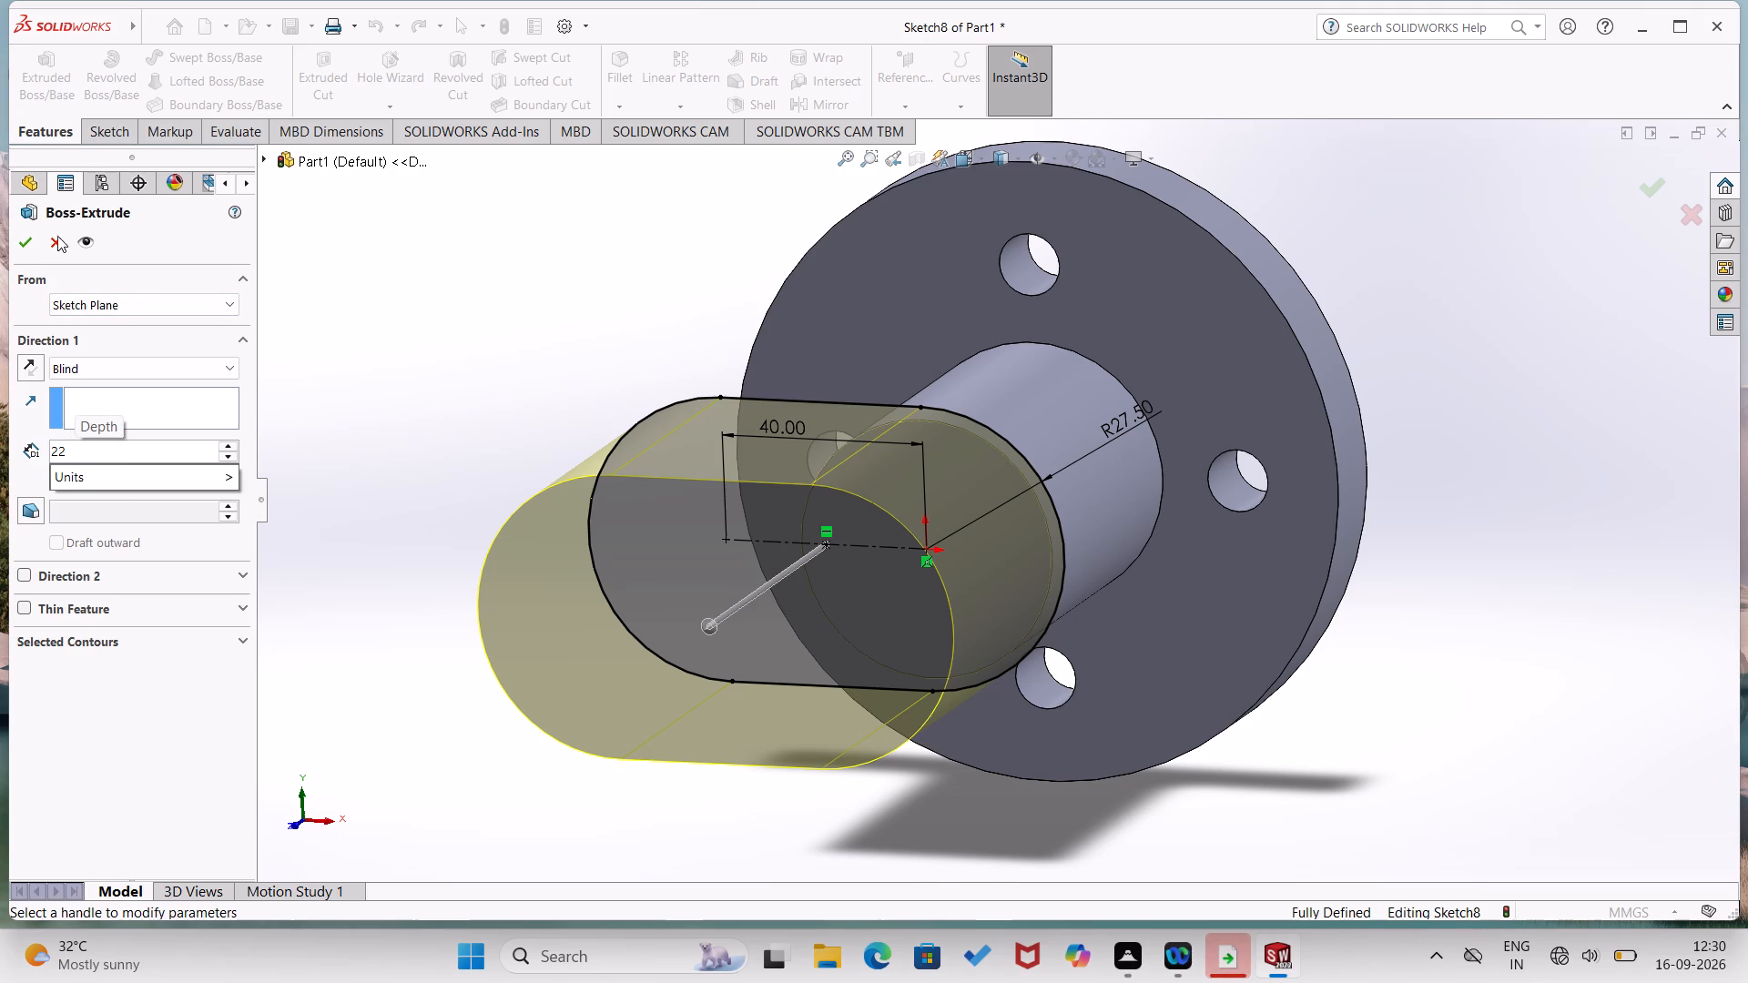
left_click(25, 245)
left_click(340, 497)
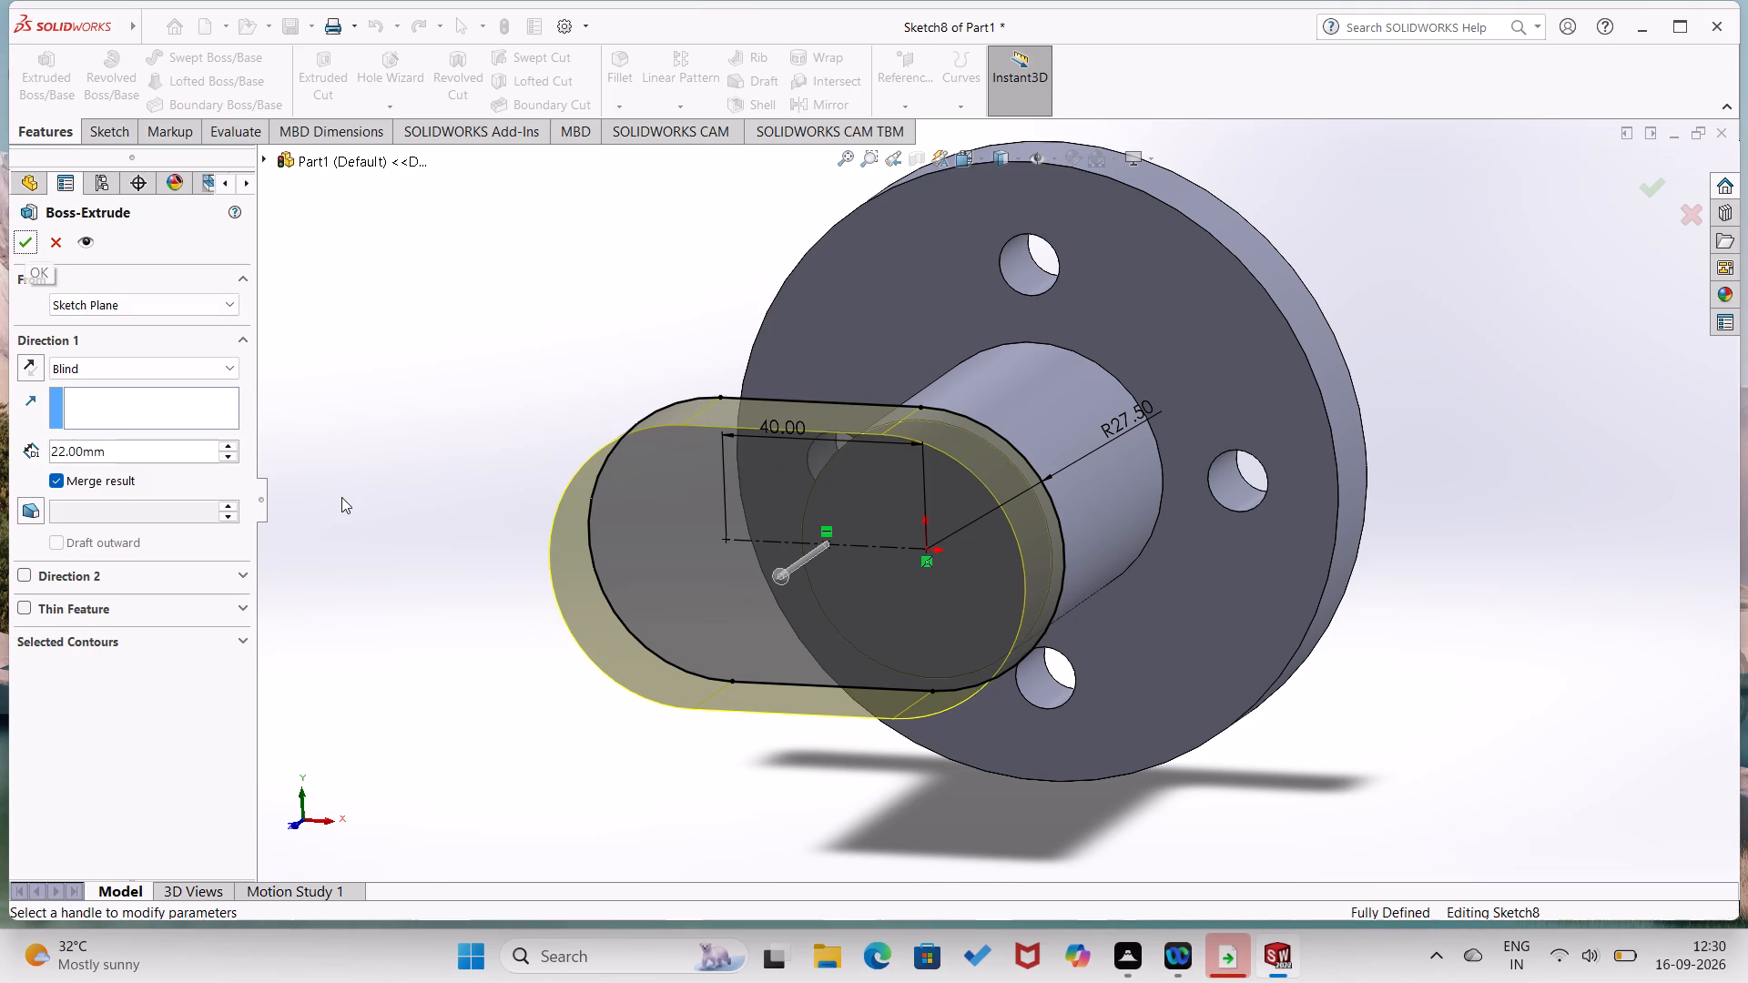
left_click(399, 554)
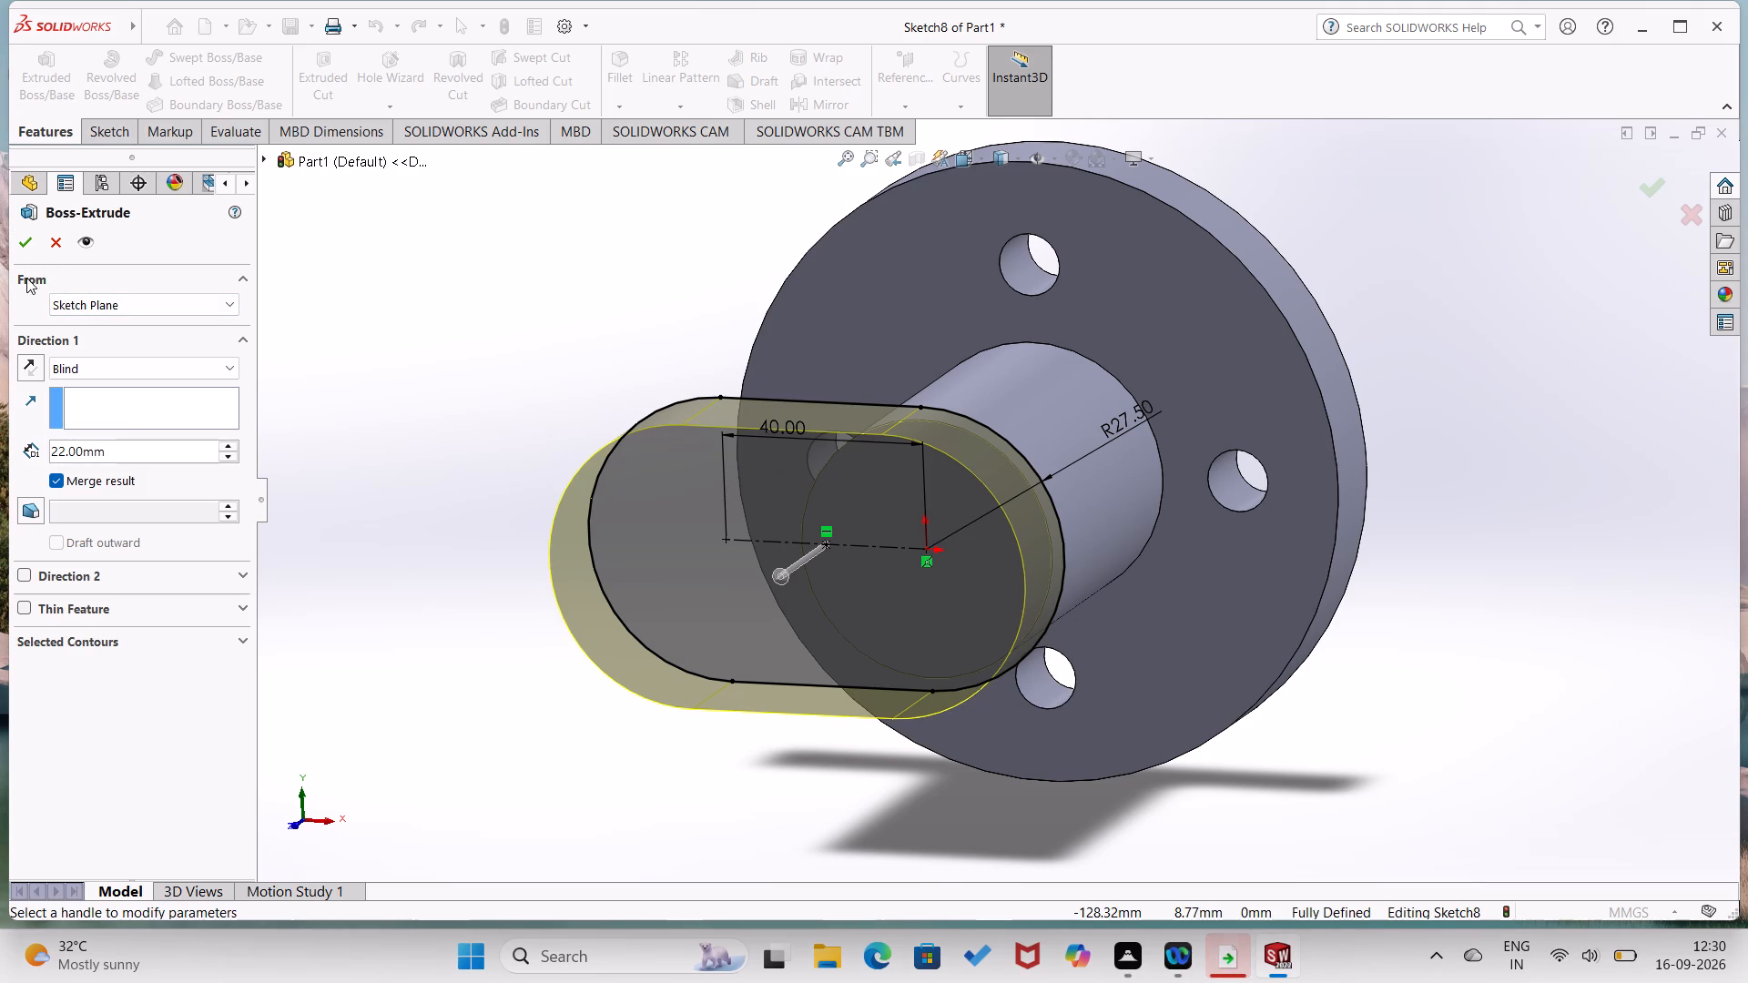
left_click(11, 251)
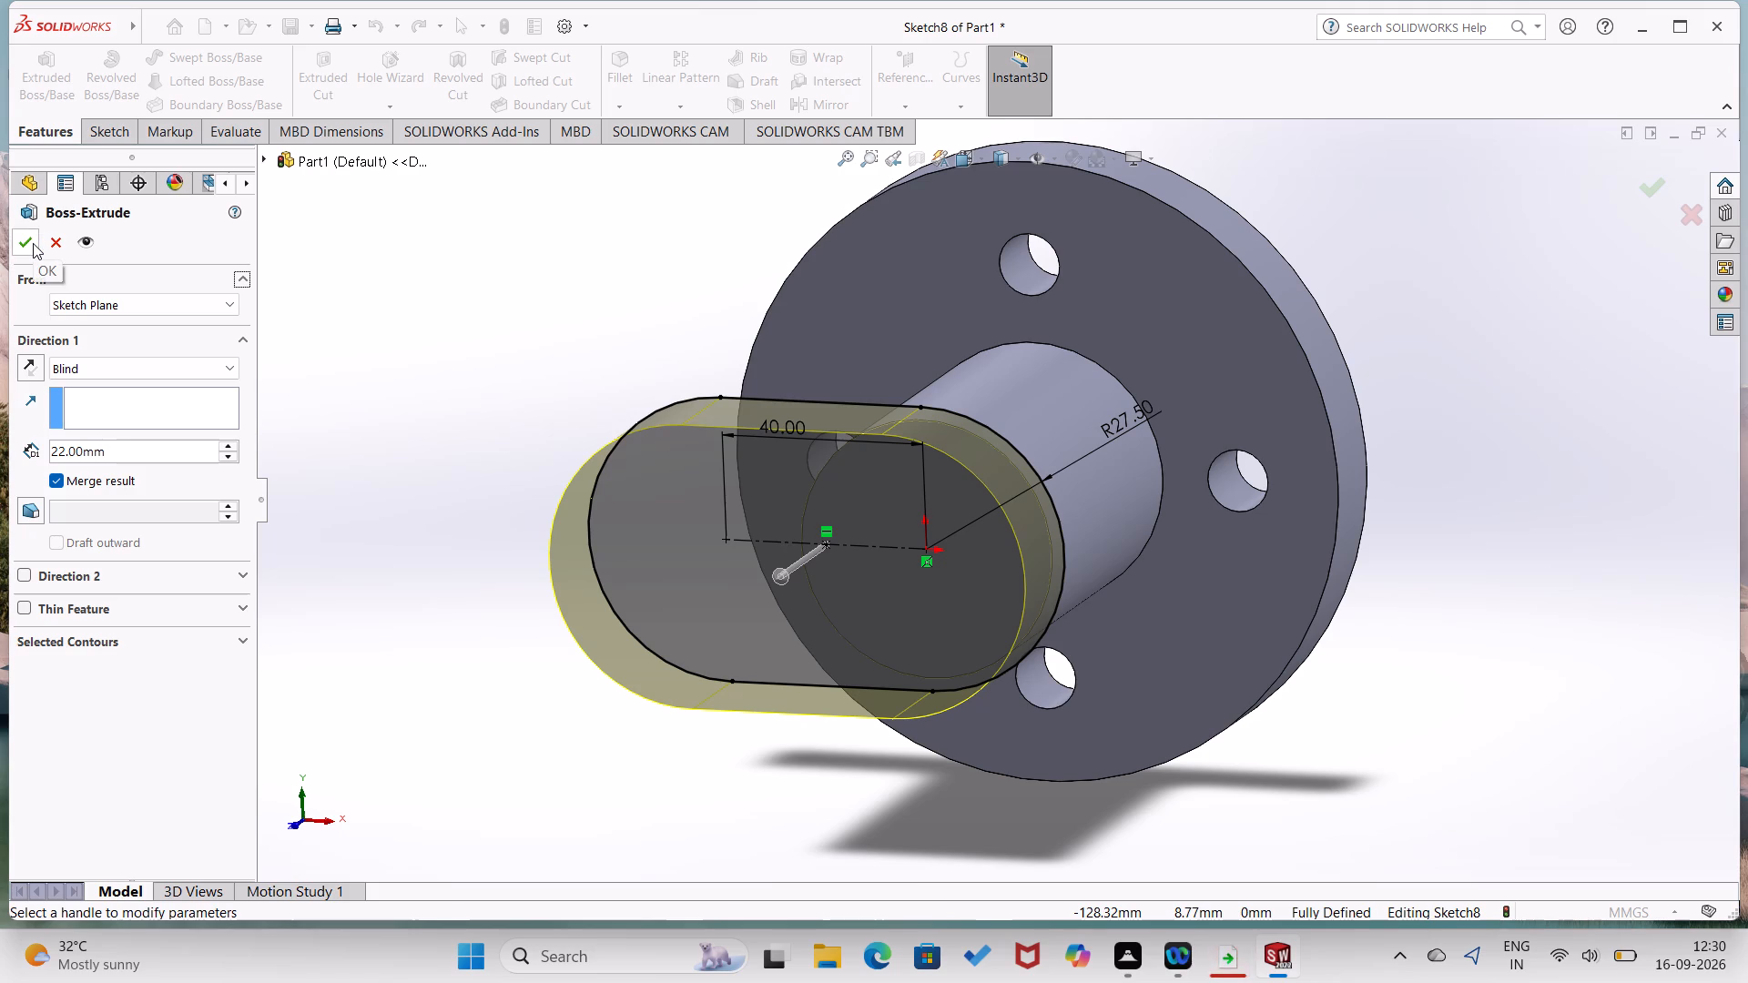
left_click(33, 243)
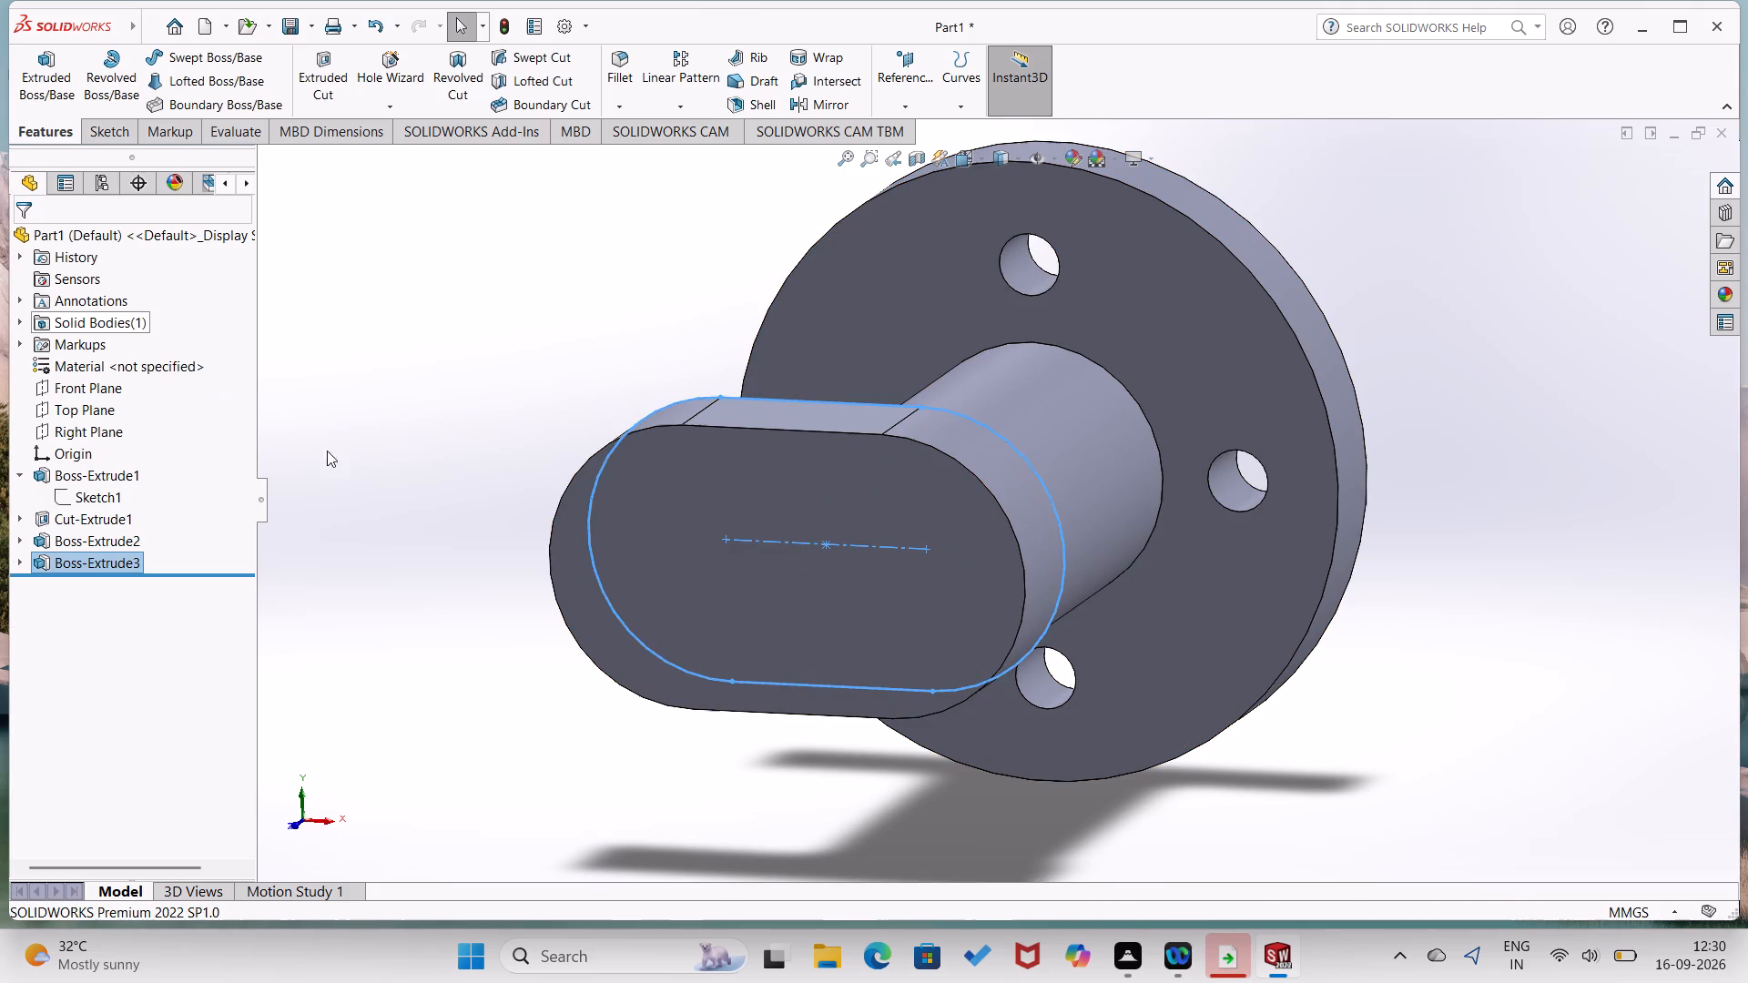
left_click(384, 484)
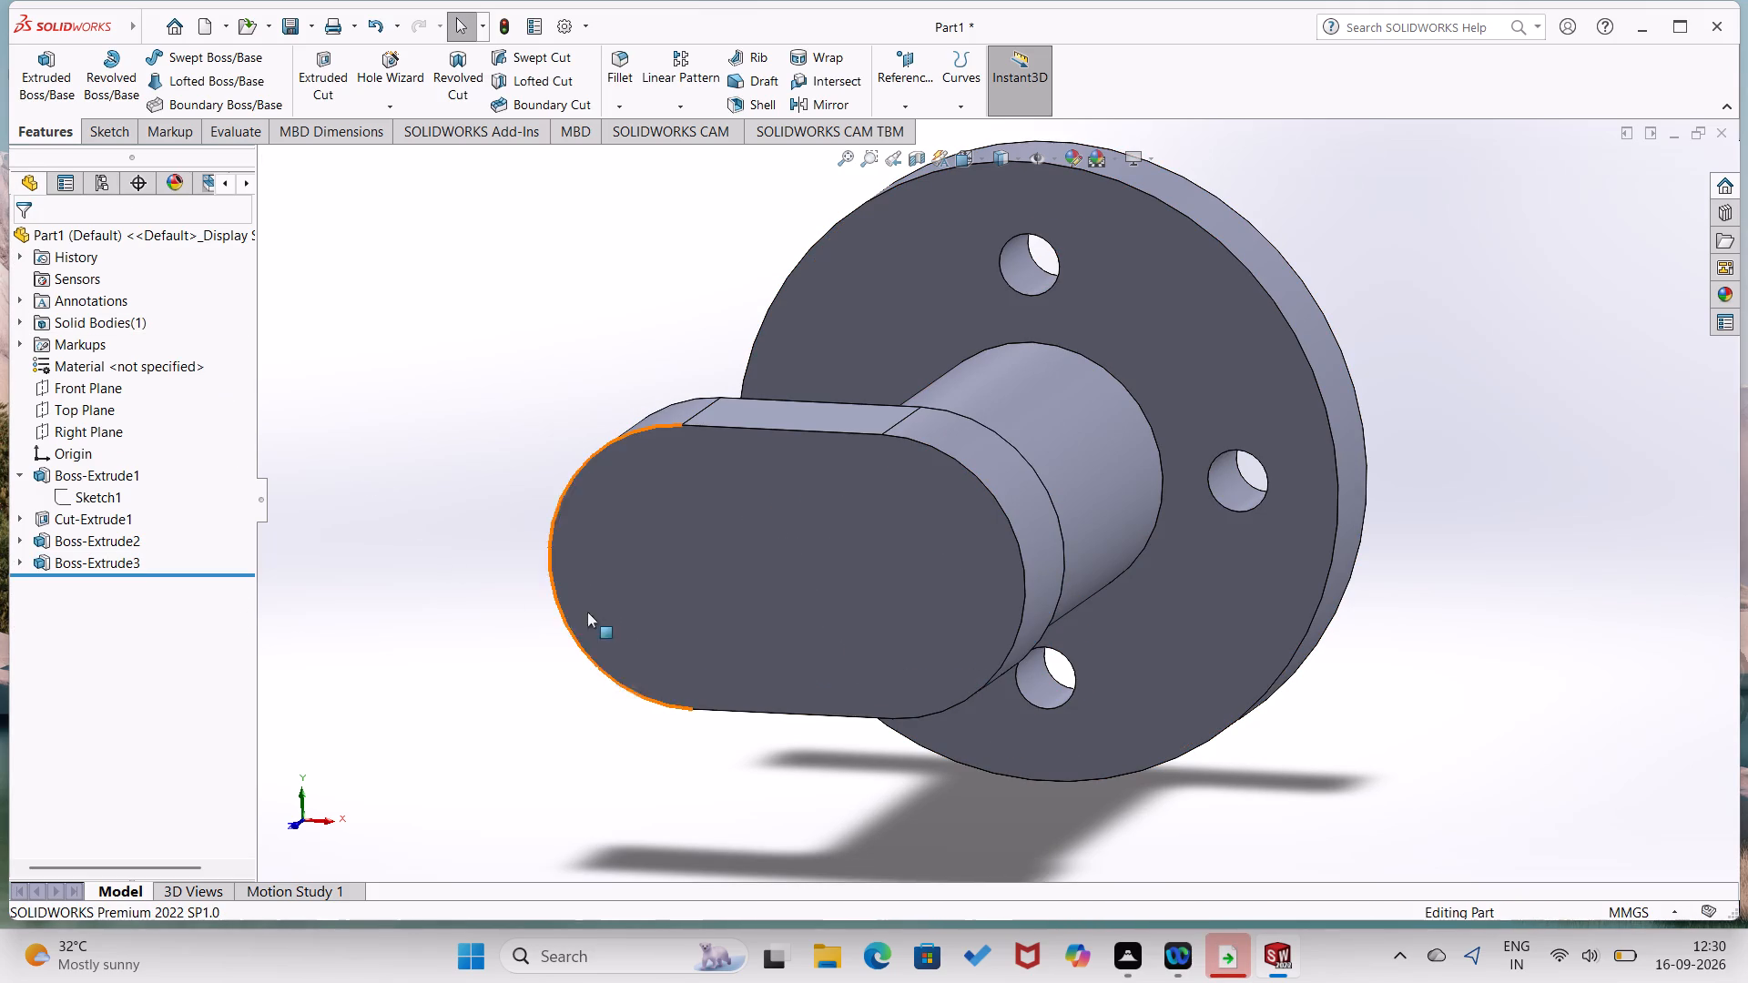
Start a sketch on the slot-shaped boss's front face and draw a vertical line joining the two ends of its left arc.
left_click(636, 610)
left_click(713, 565)
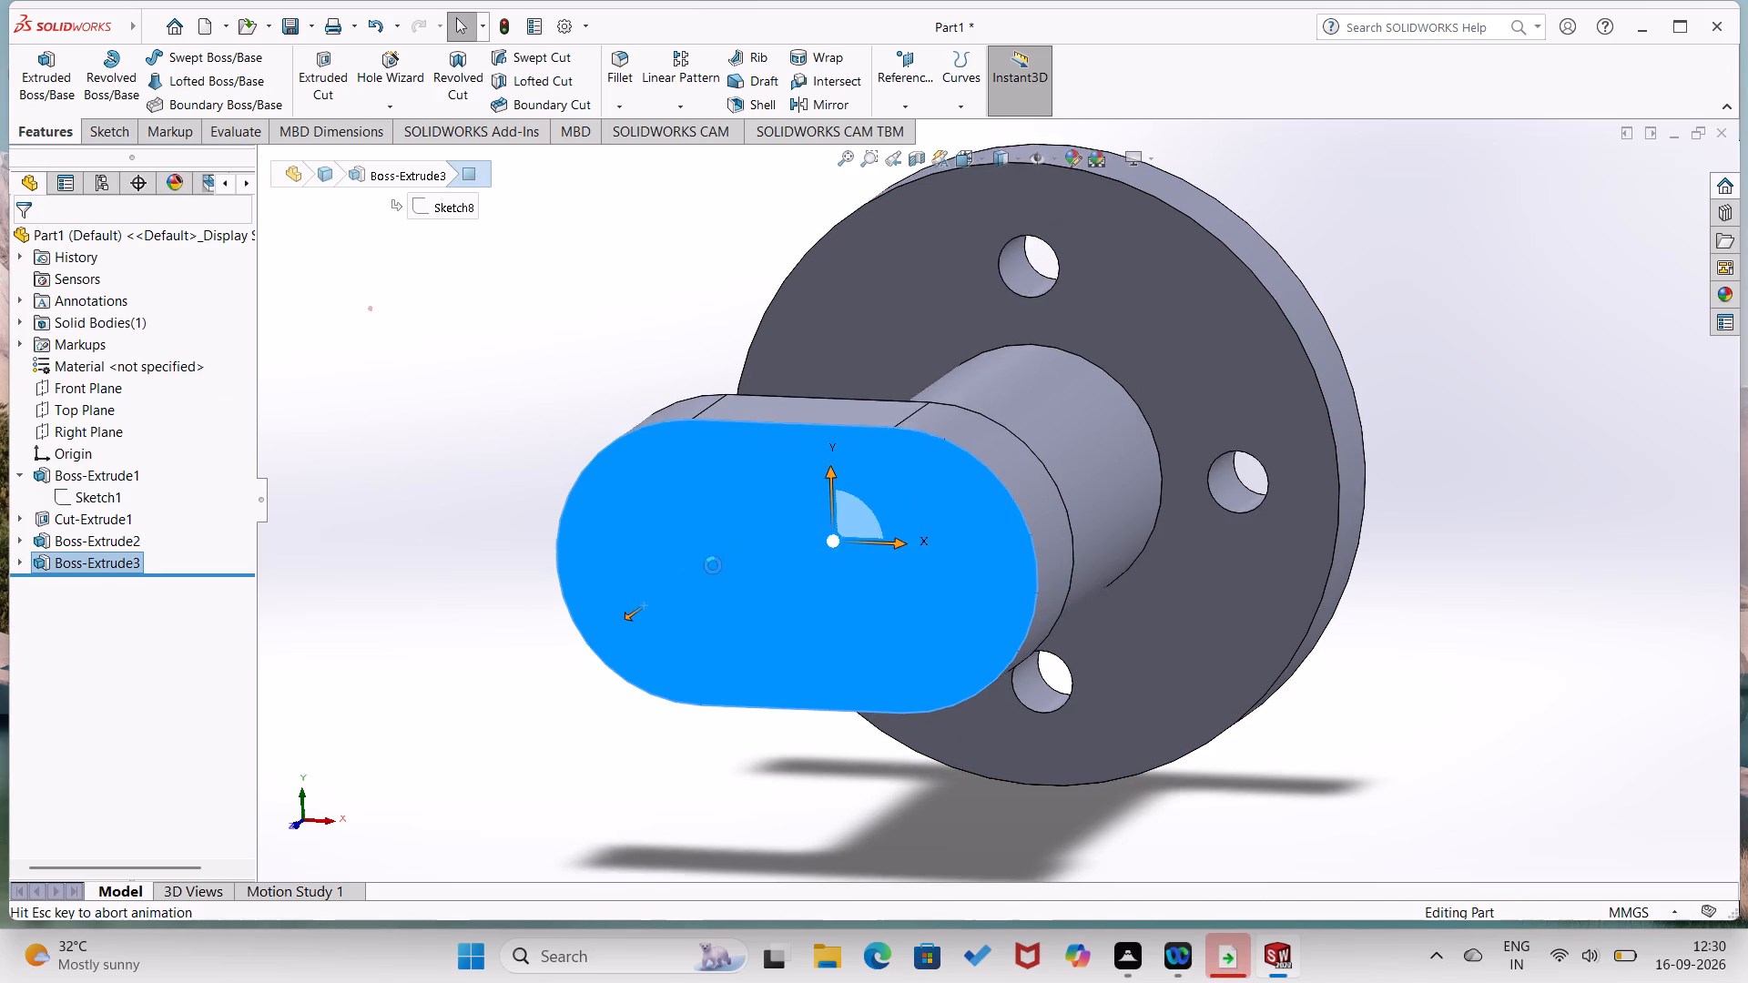
left_click(605, 637)
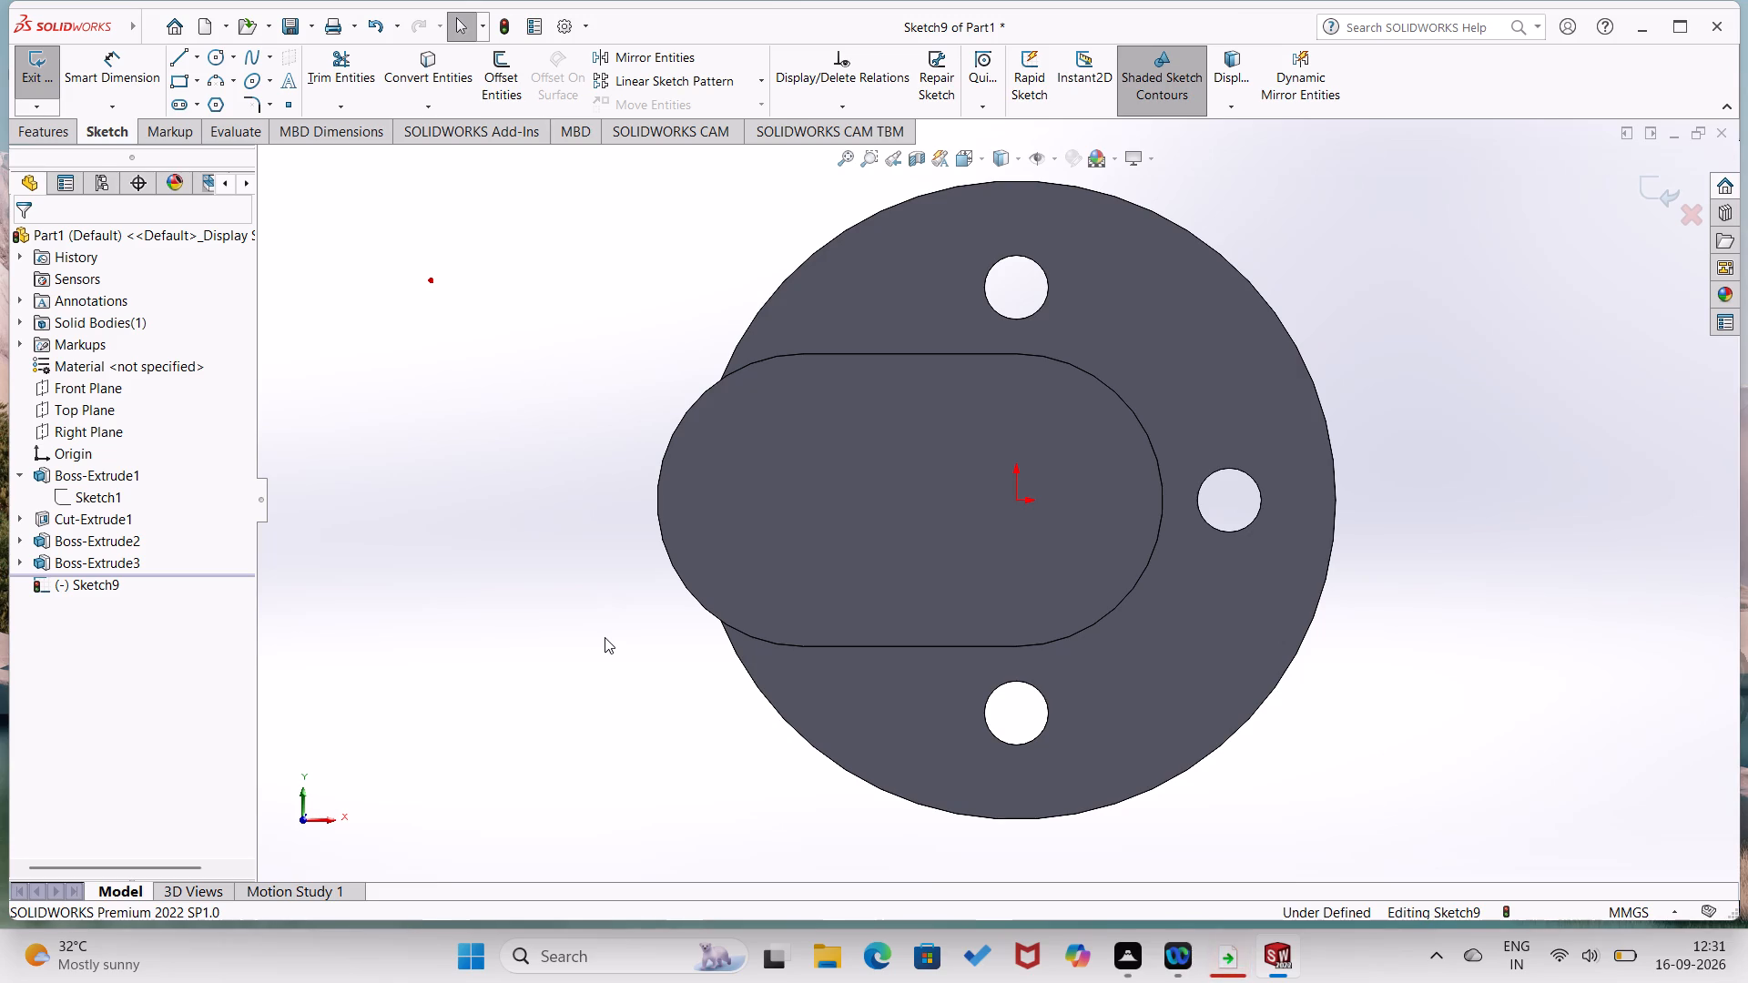
left_click(218, 57)
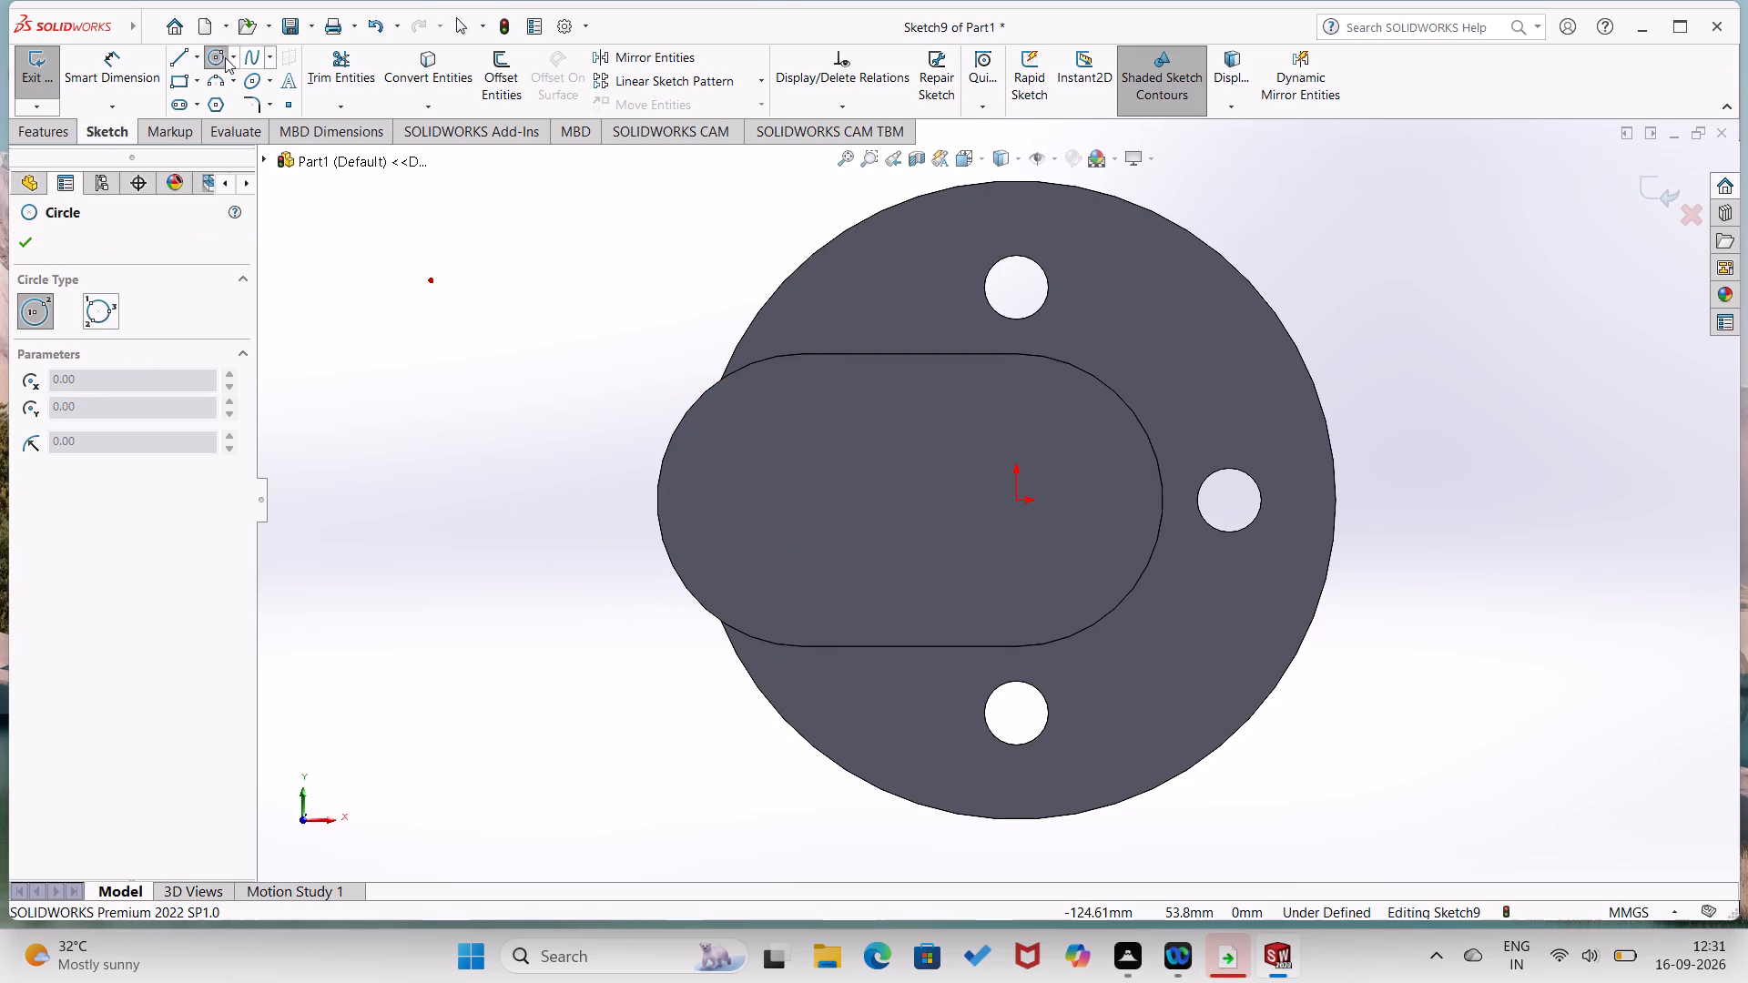
left_click(176, 64)
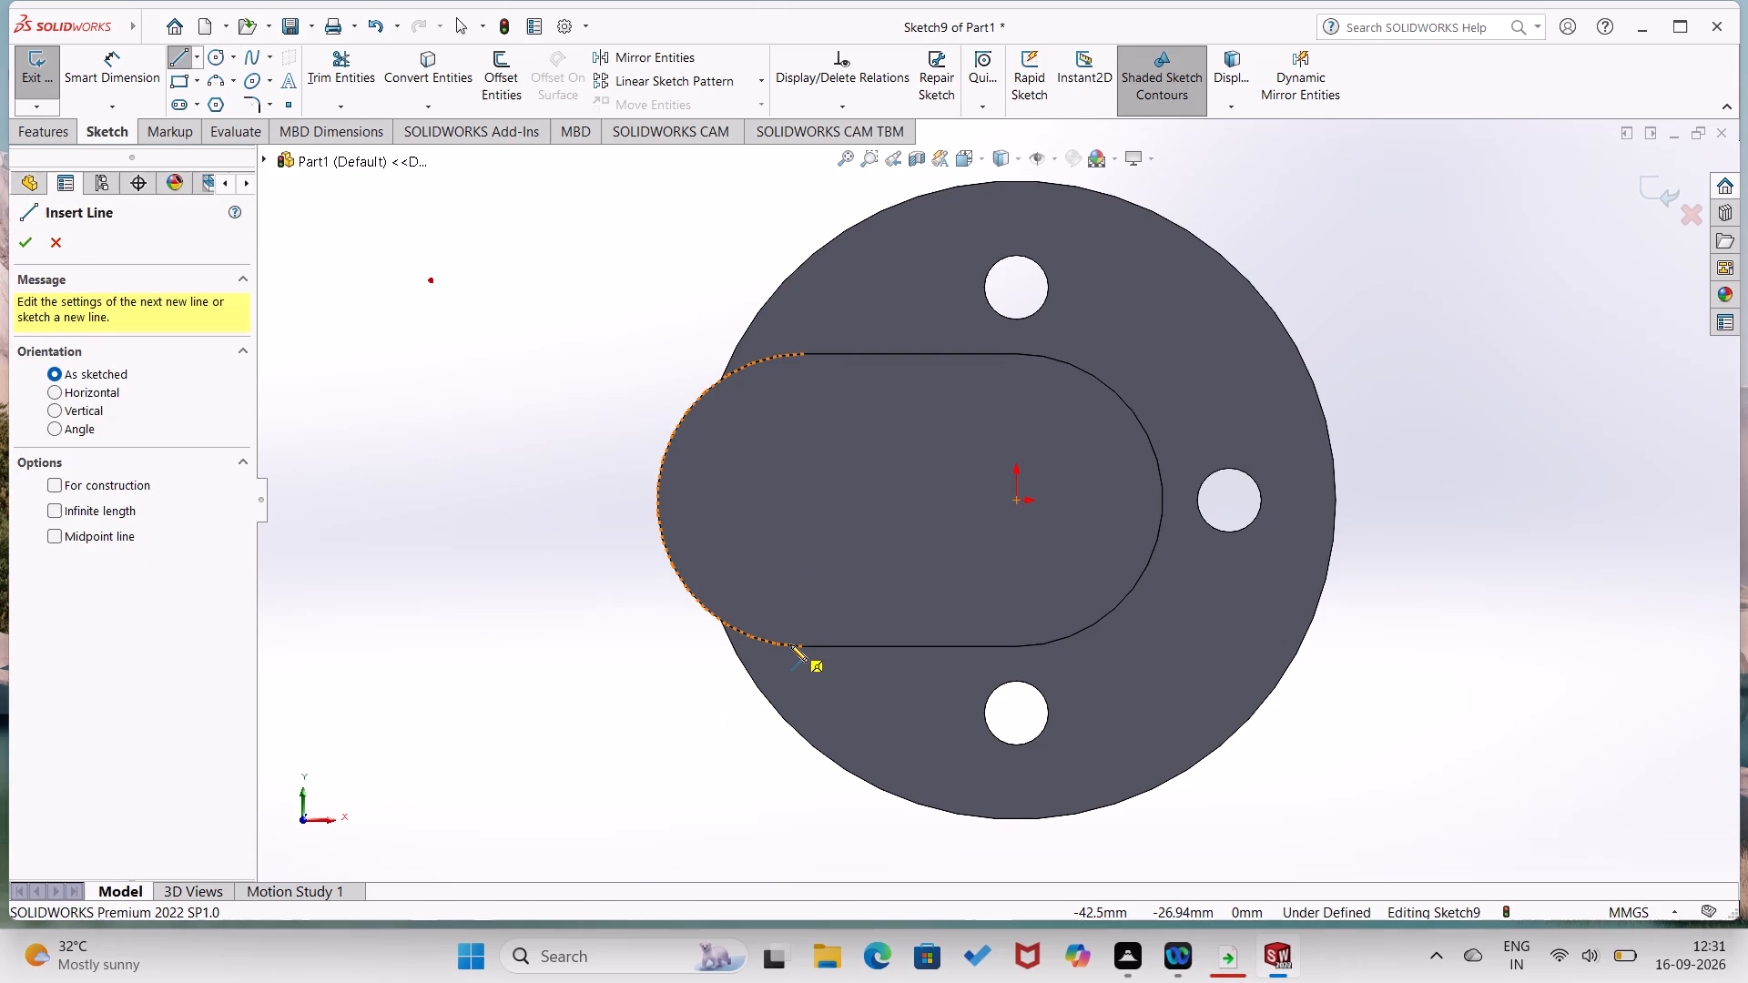
left_click(802, 646)
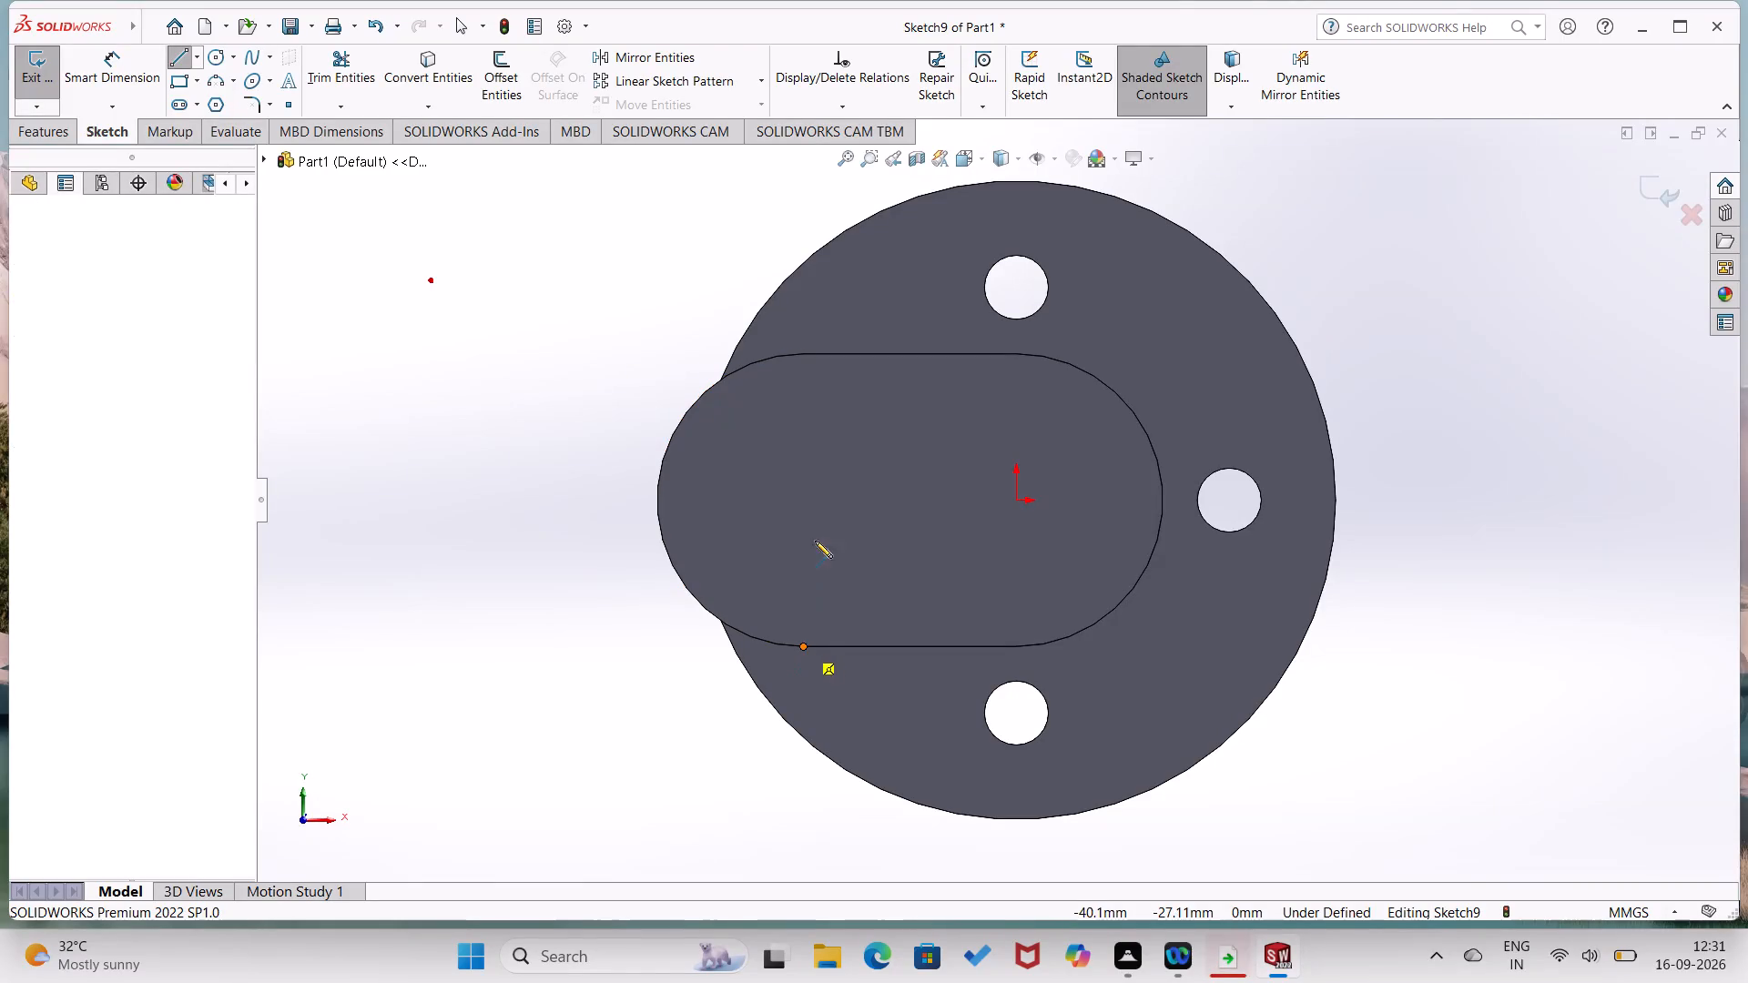
left_click(801, 353)
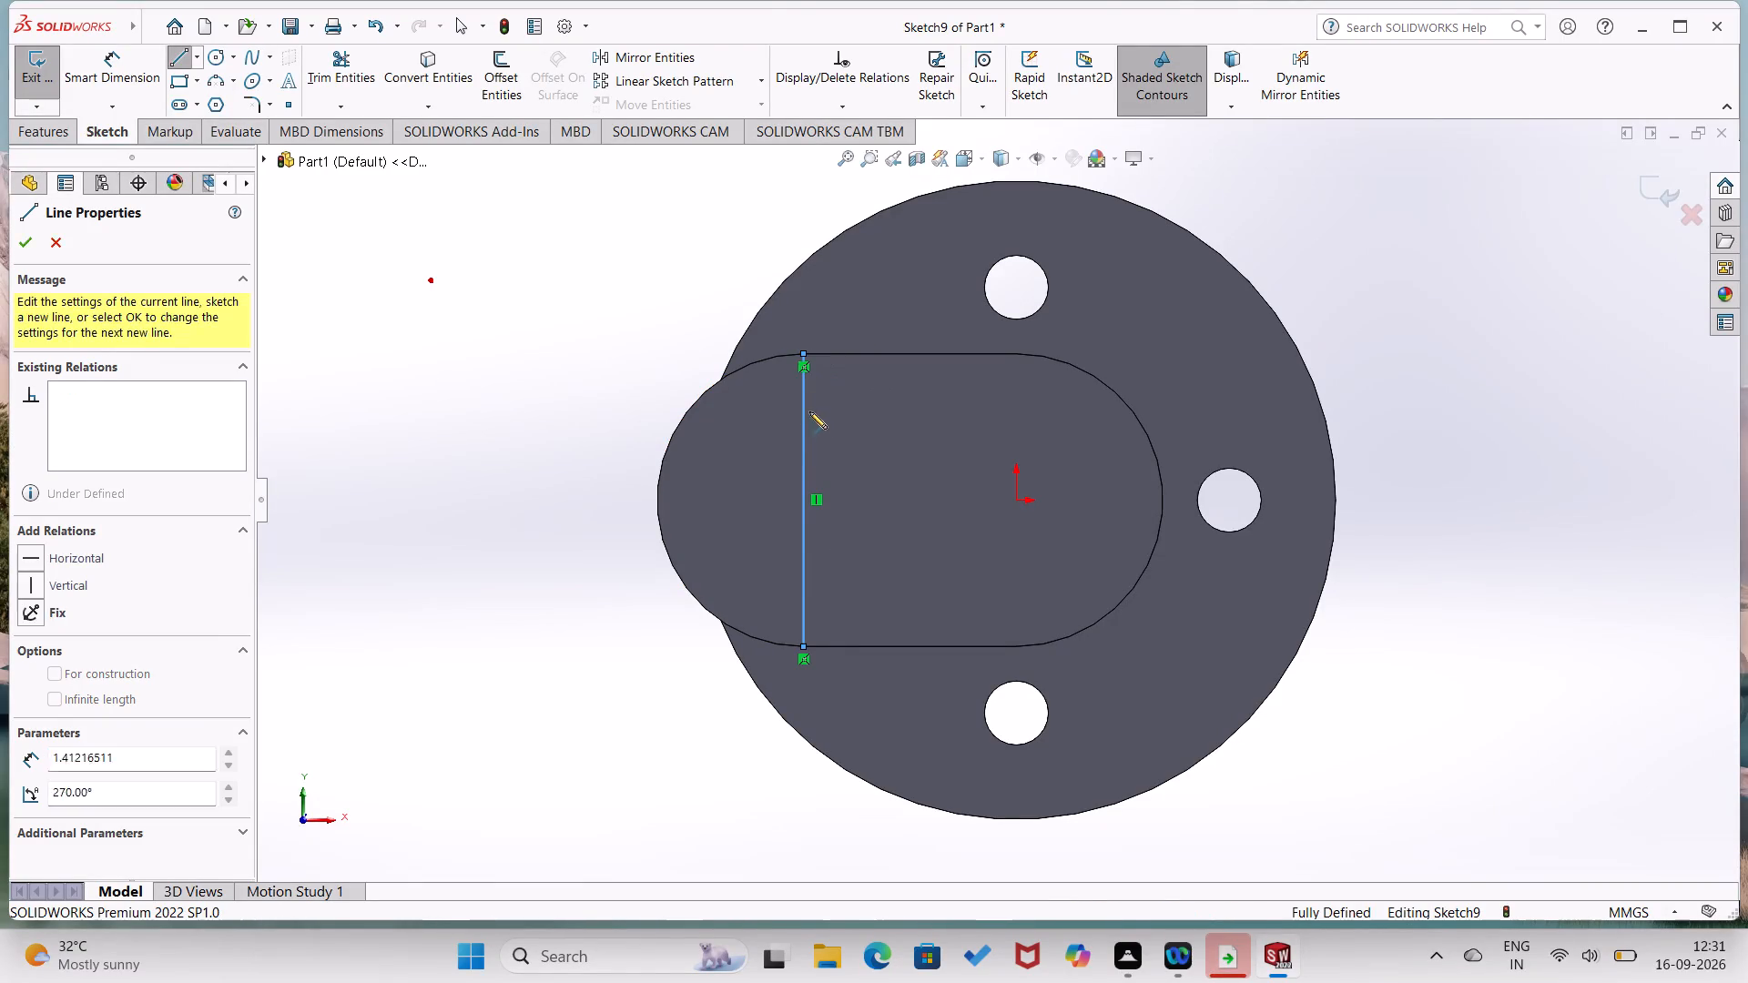
Convert the vertical line on the slot-shaped boss's face to construction geometry.
right_click(825, 423)
left_click(871, 393)
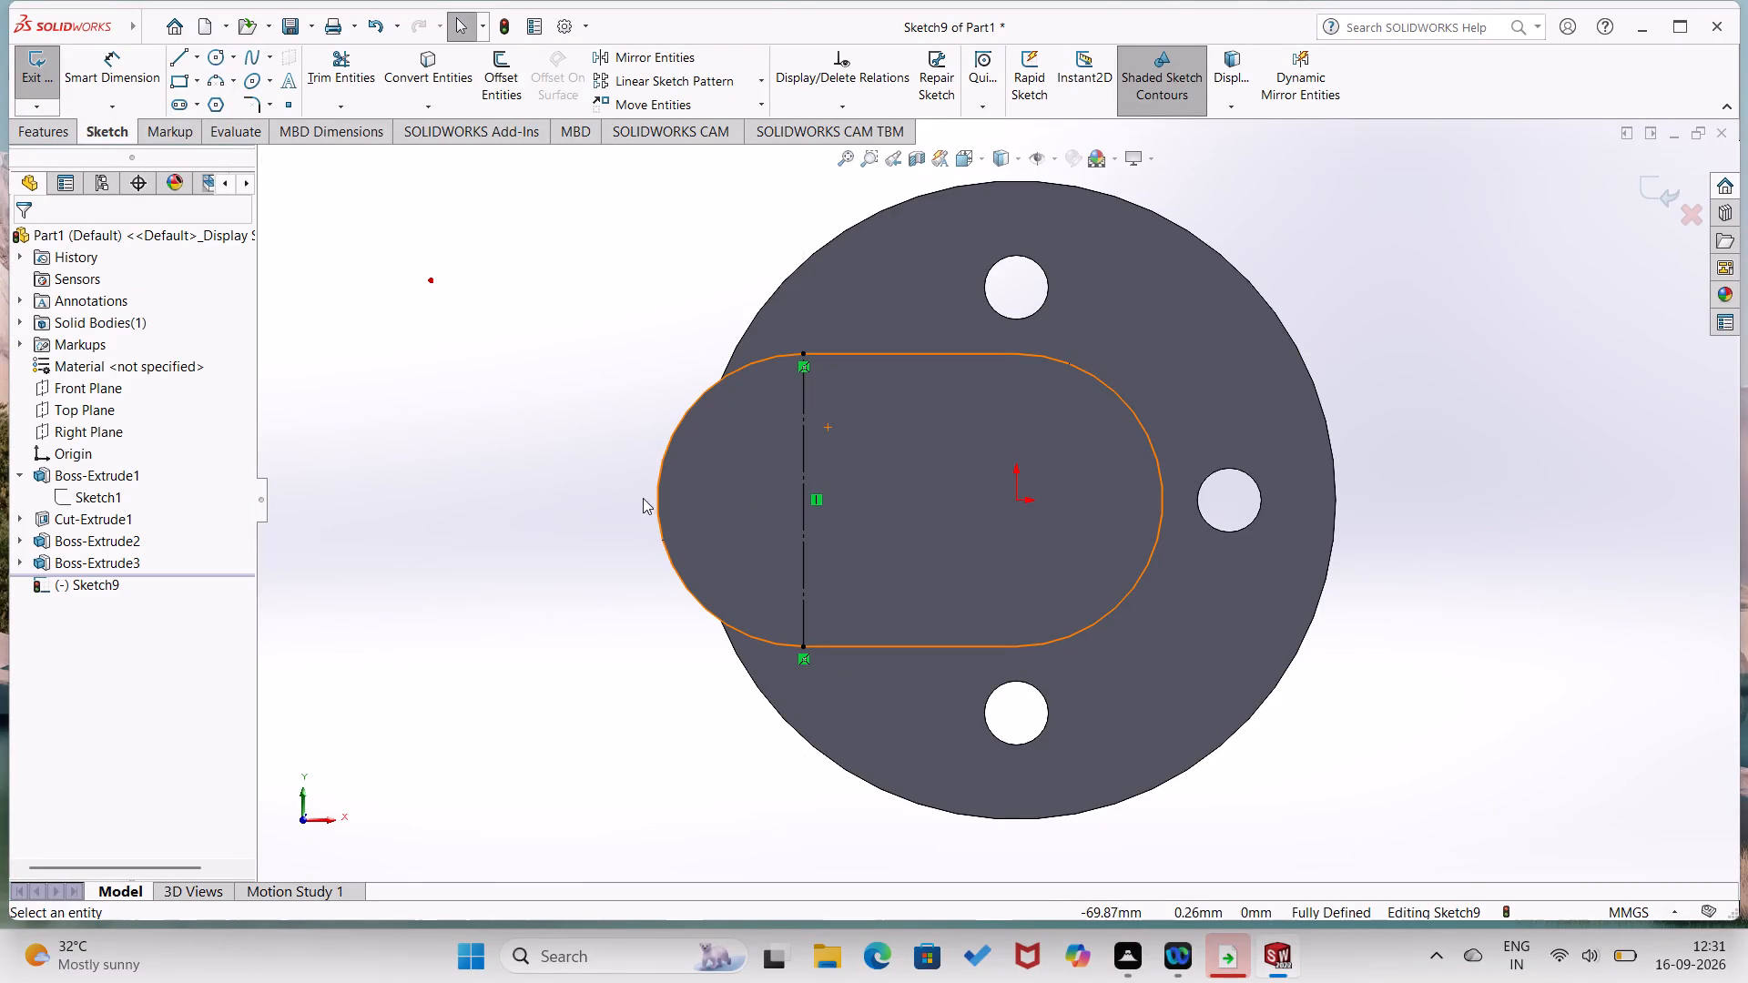
Sketch a circle centred on the construction line's midpoint and dimension its diameter as 40 mm.
left_click(219, 56)
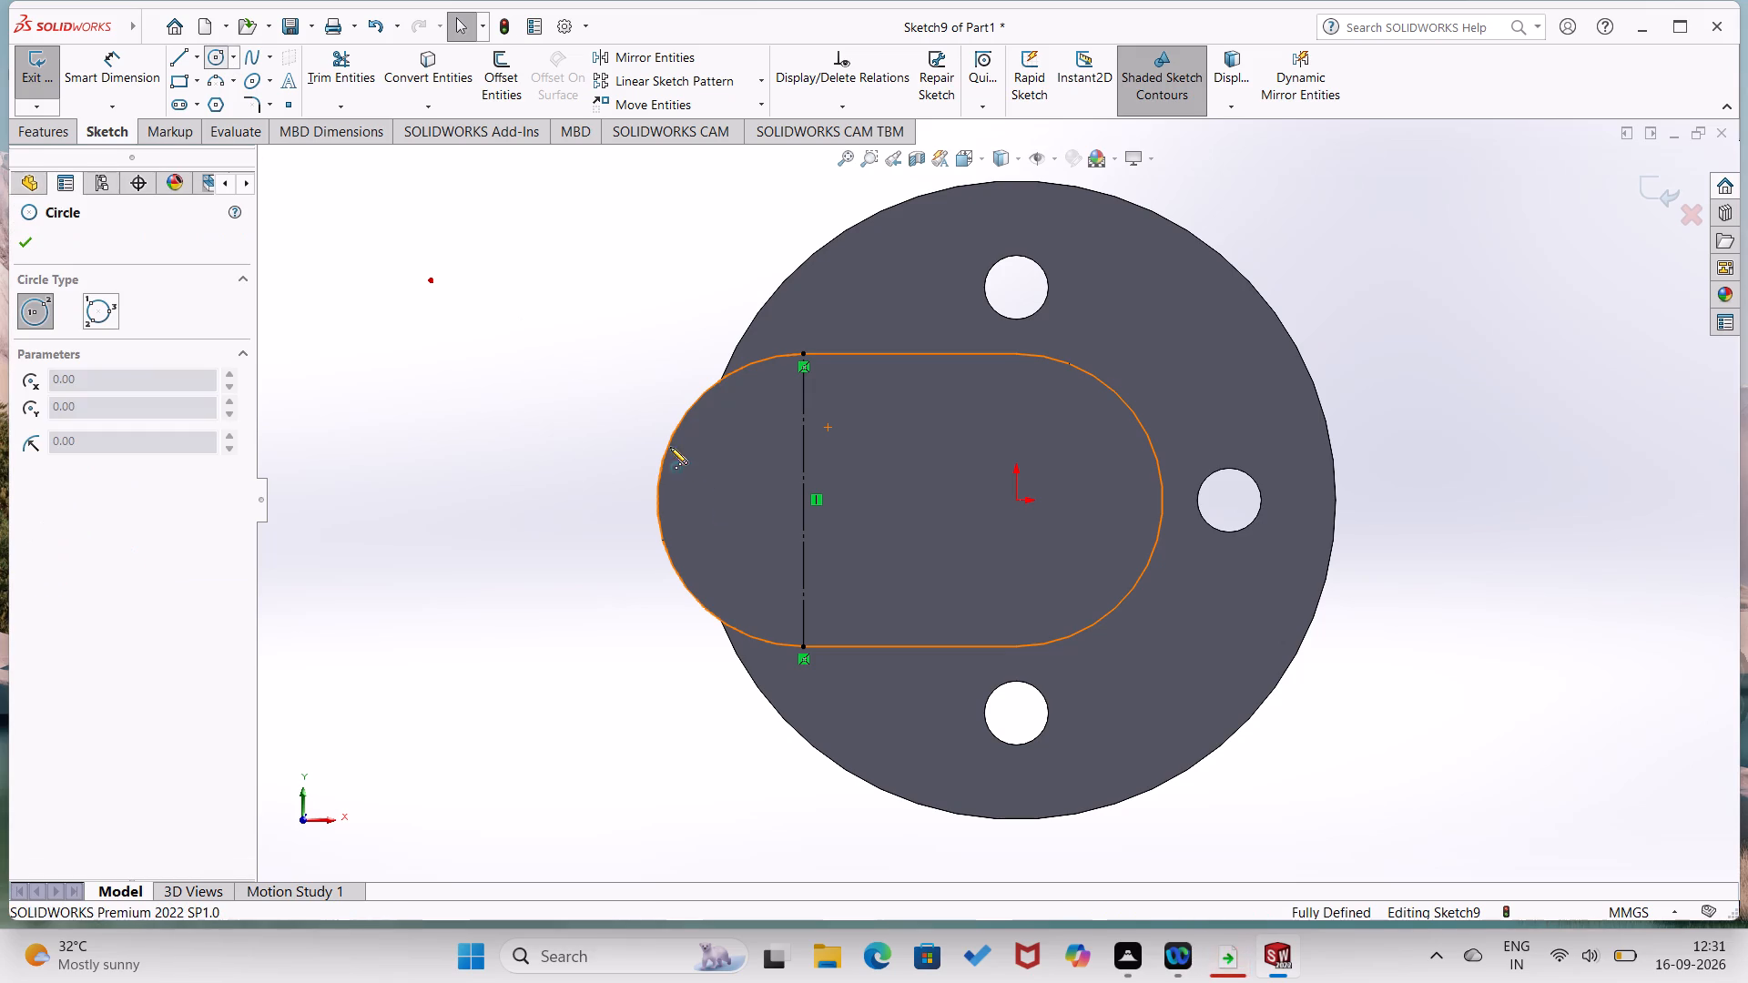
left_click(803, 498)
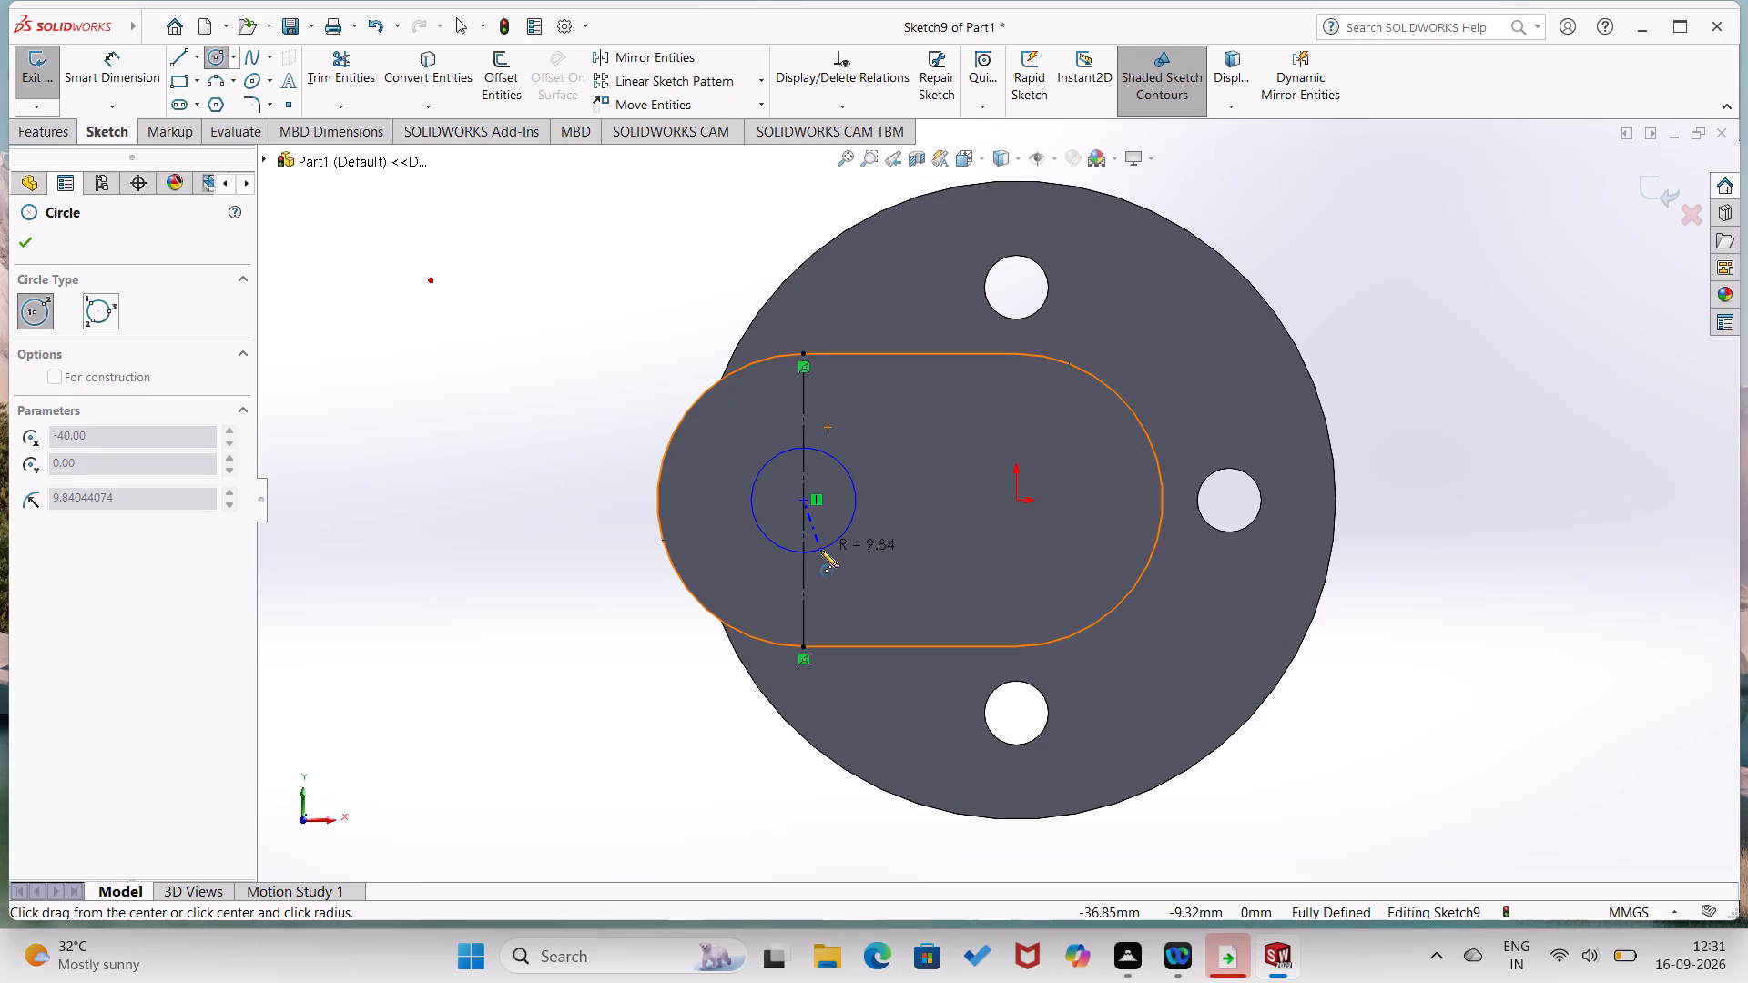
left_click(820, 550)
right_click_drag(607, 613, 659, 517)
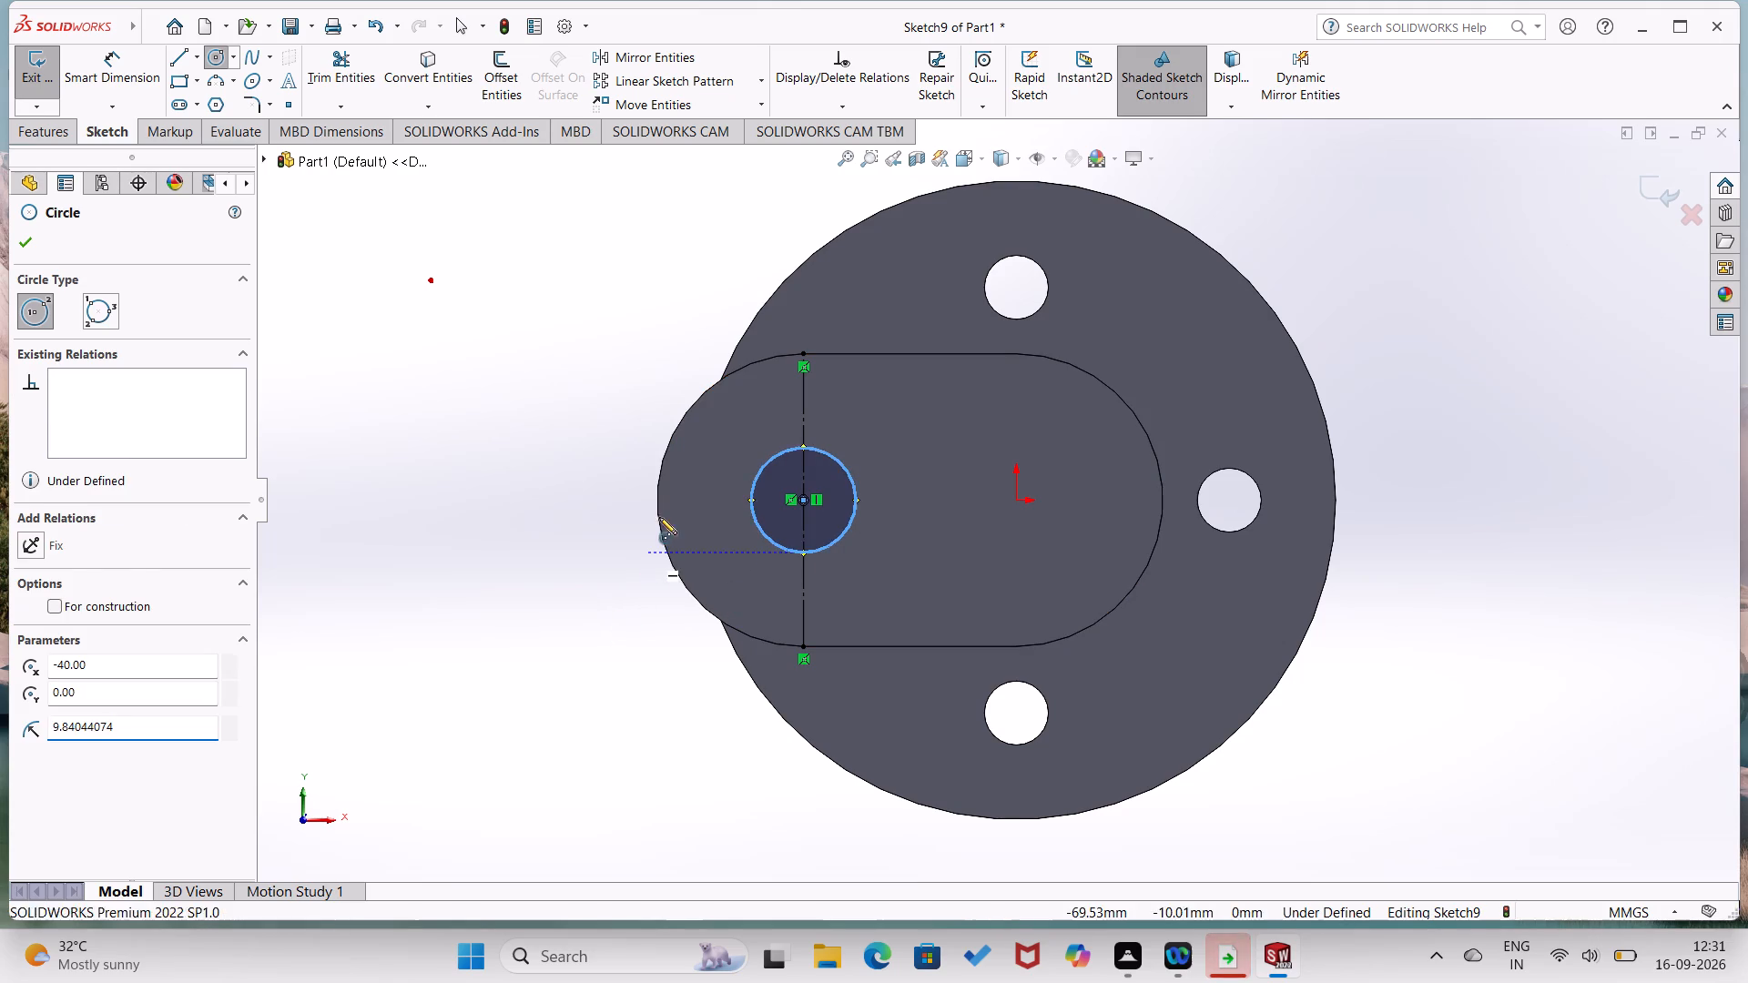
right_click_drag(659, 517, 669, 466)
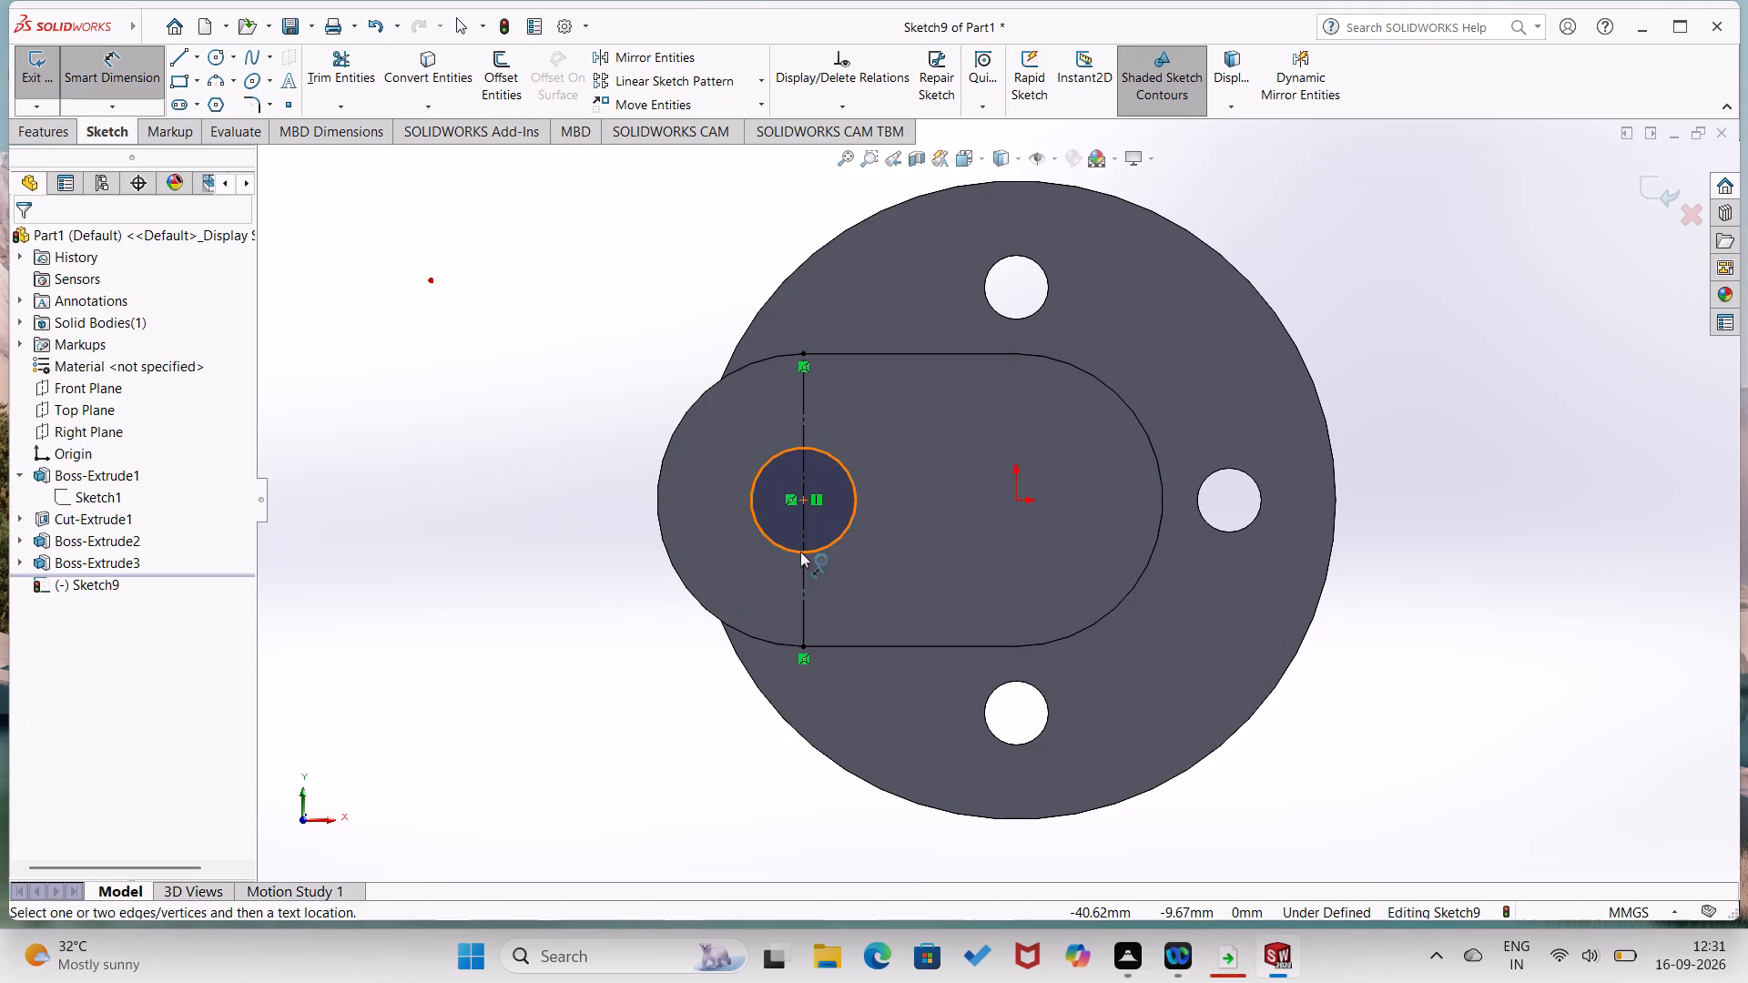
left_click(800, 552)
left_click(639, 598)
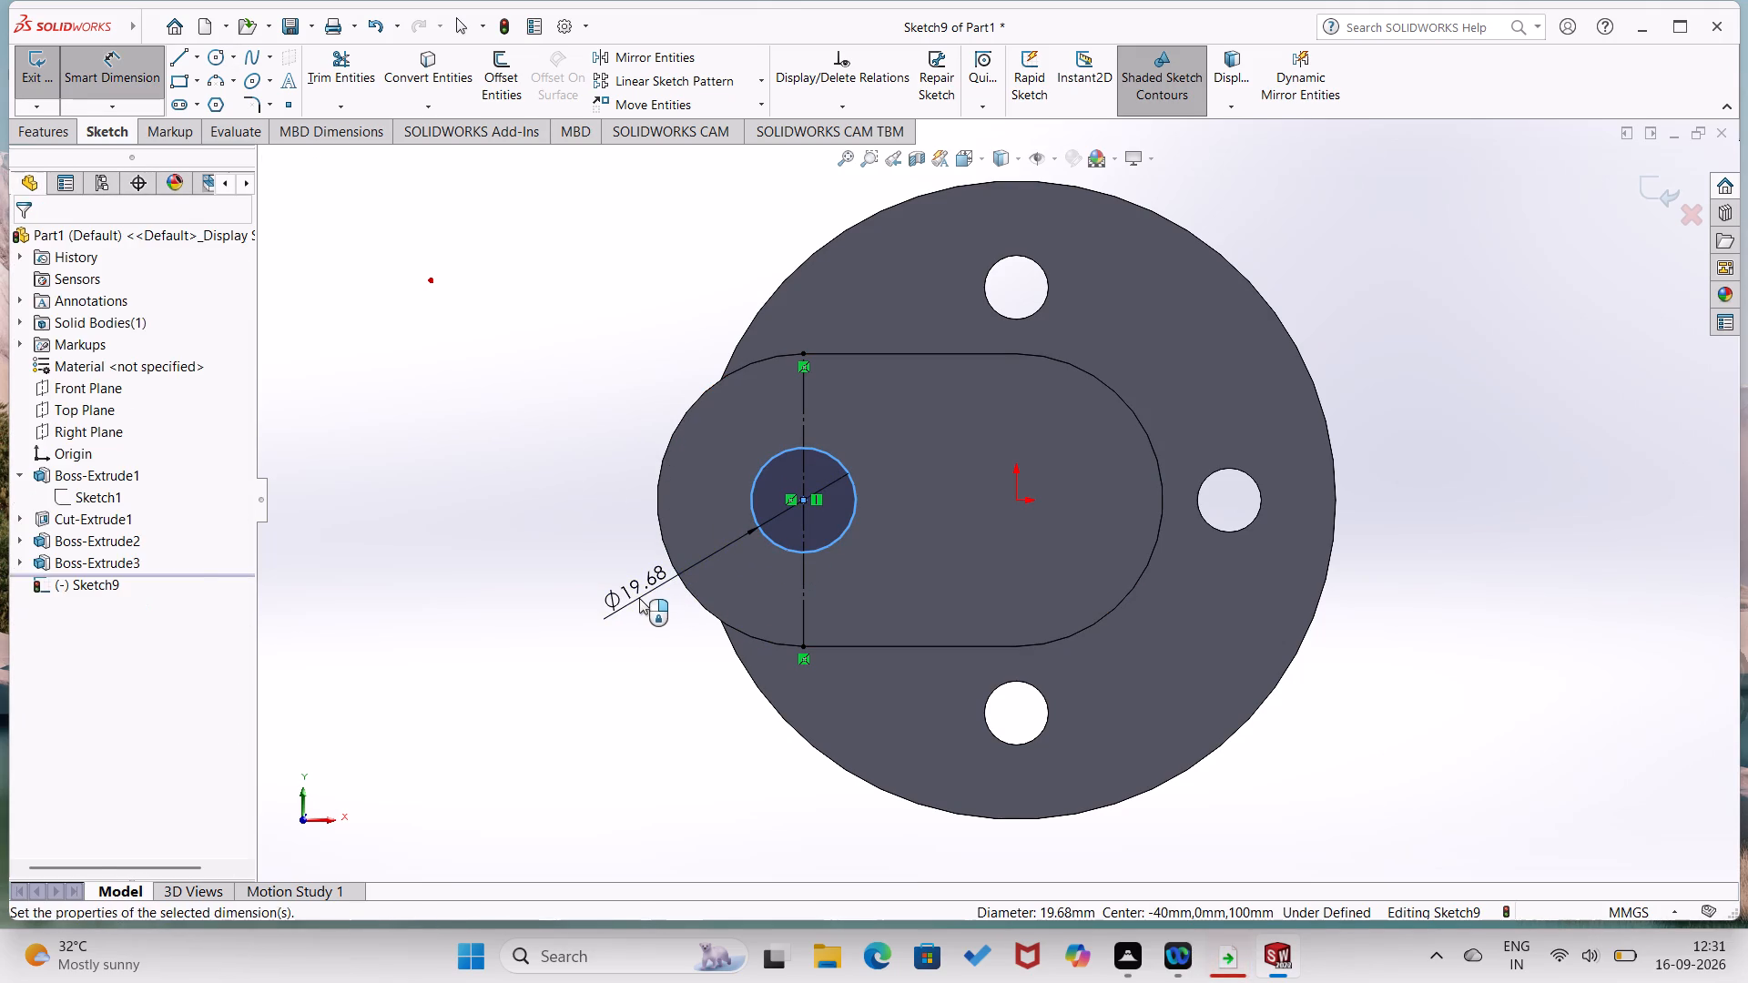
type("40")
key("Return")
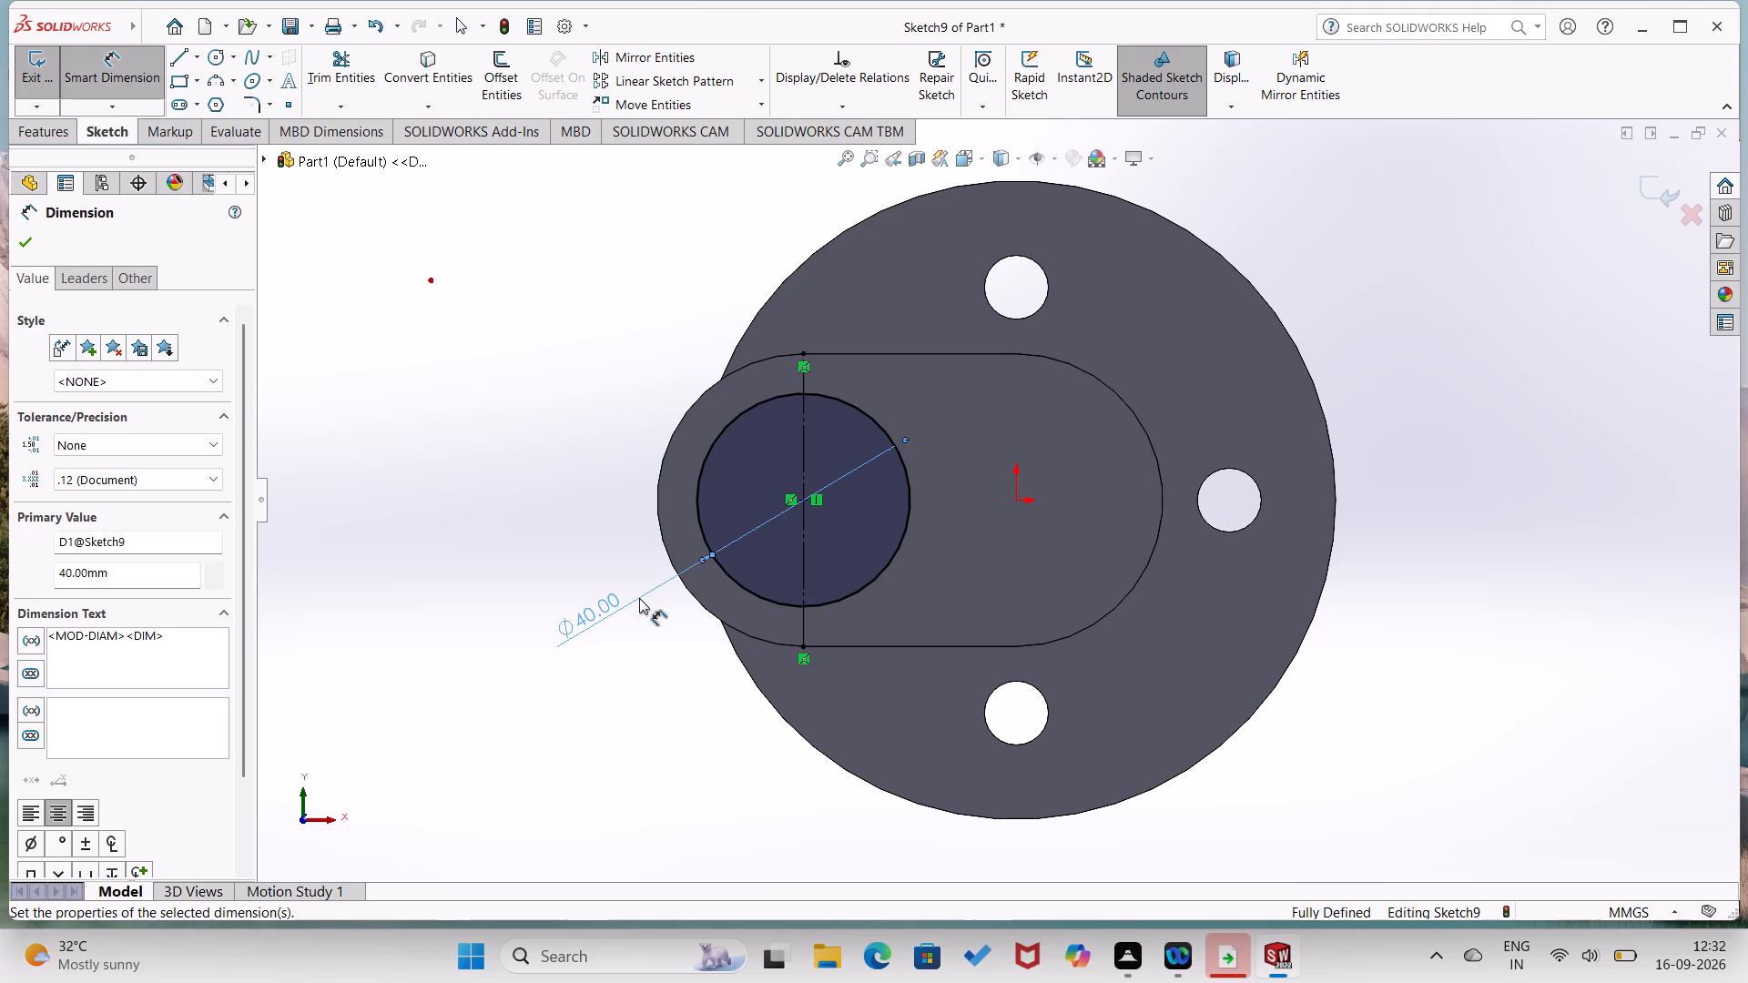
left_click(512, 747)
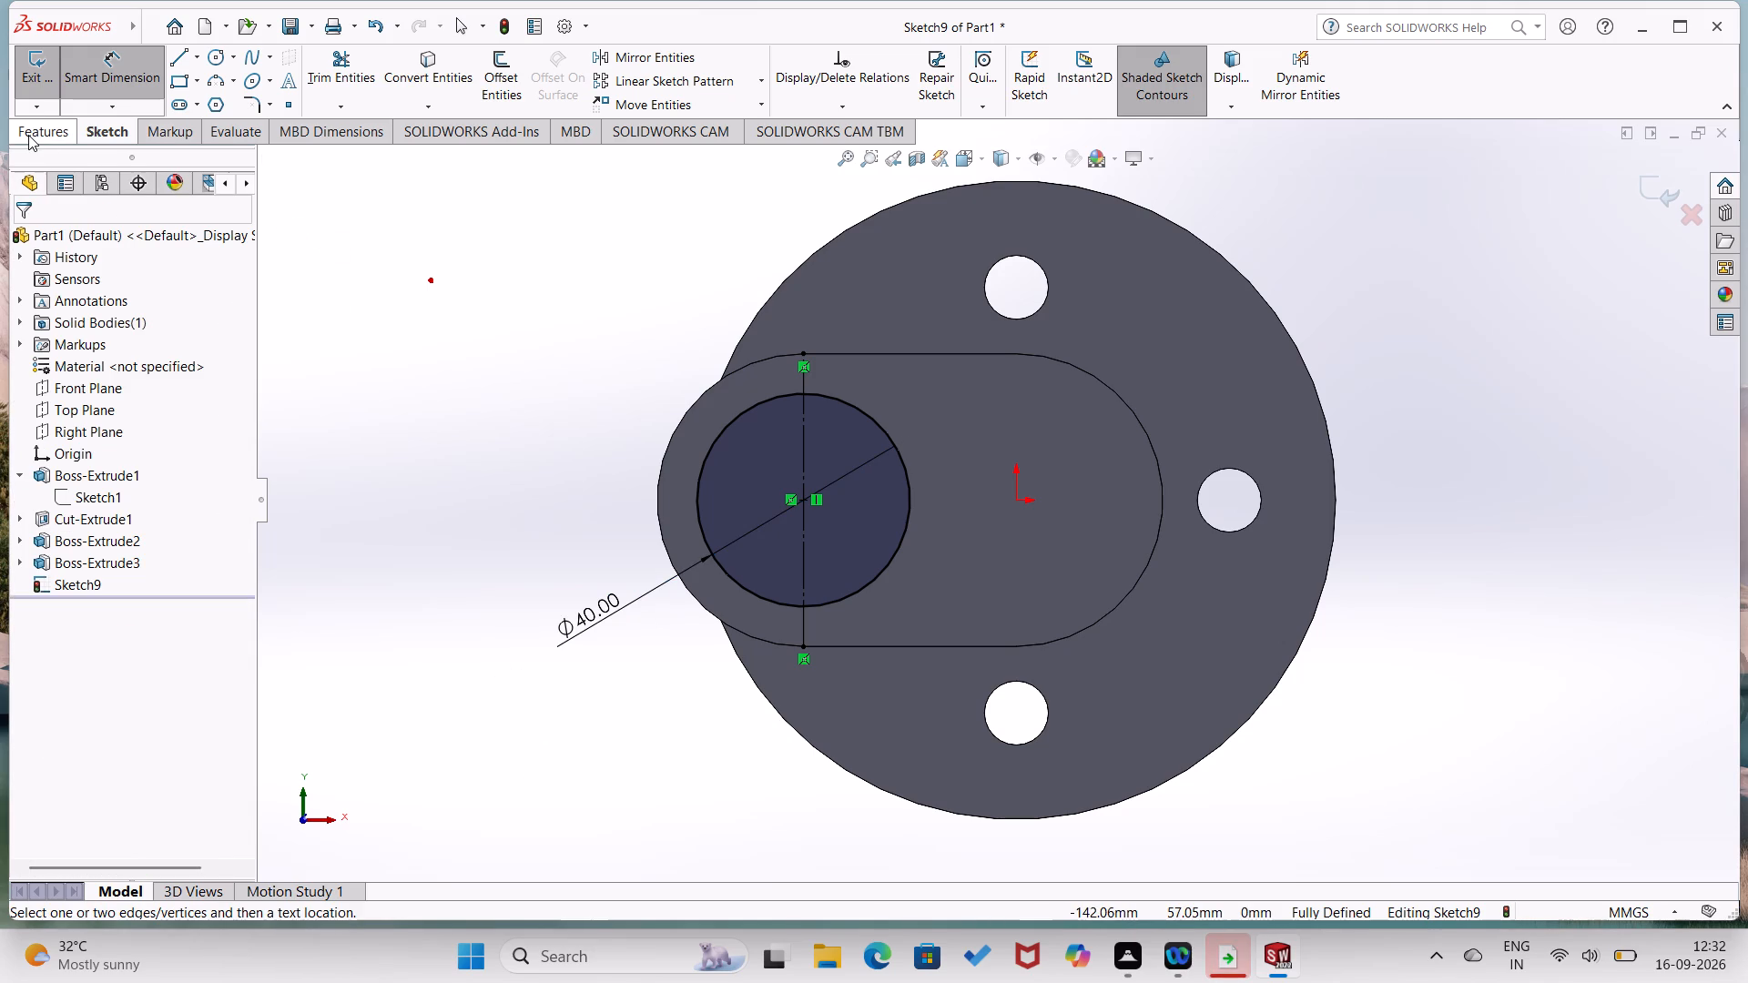
Extrude the circle as a Blind boss, 35 mm deep outward from the slot-shaped boss's front face, with Merge result on.
left_click(28, 135)
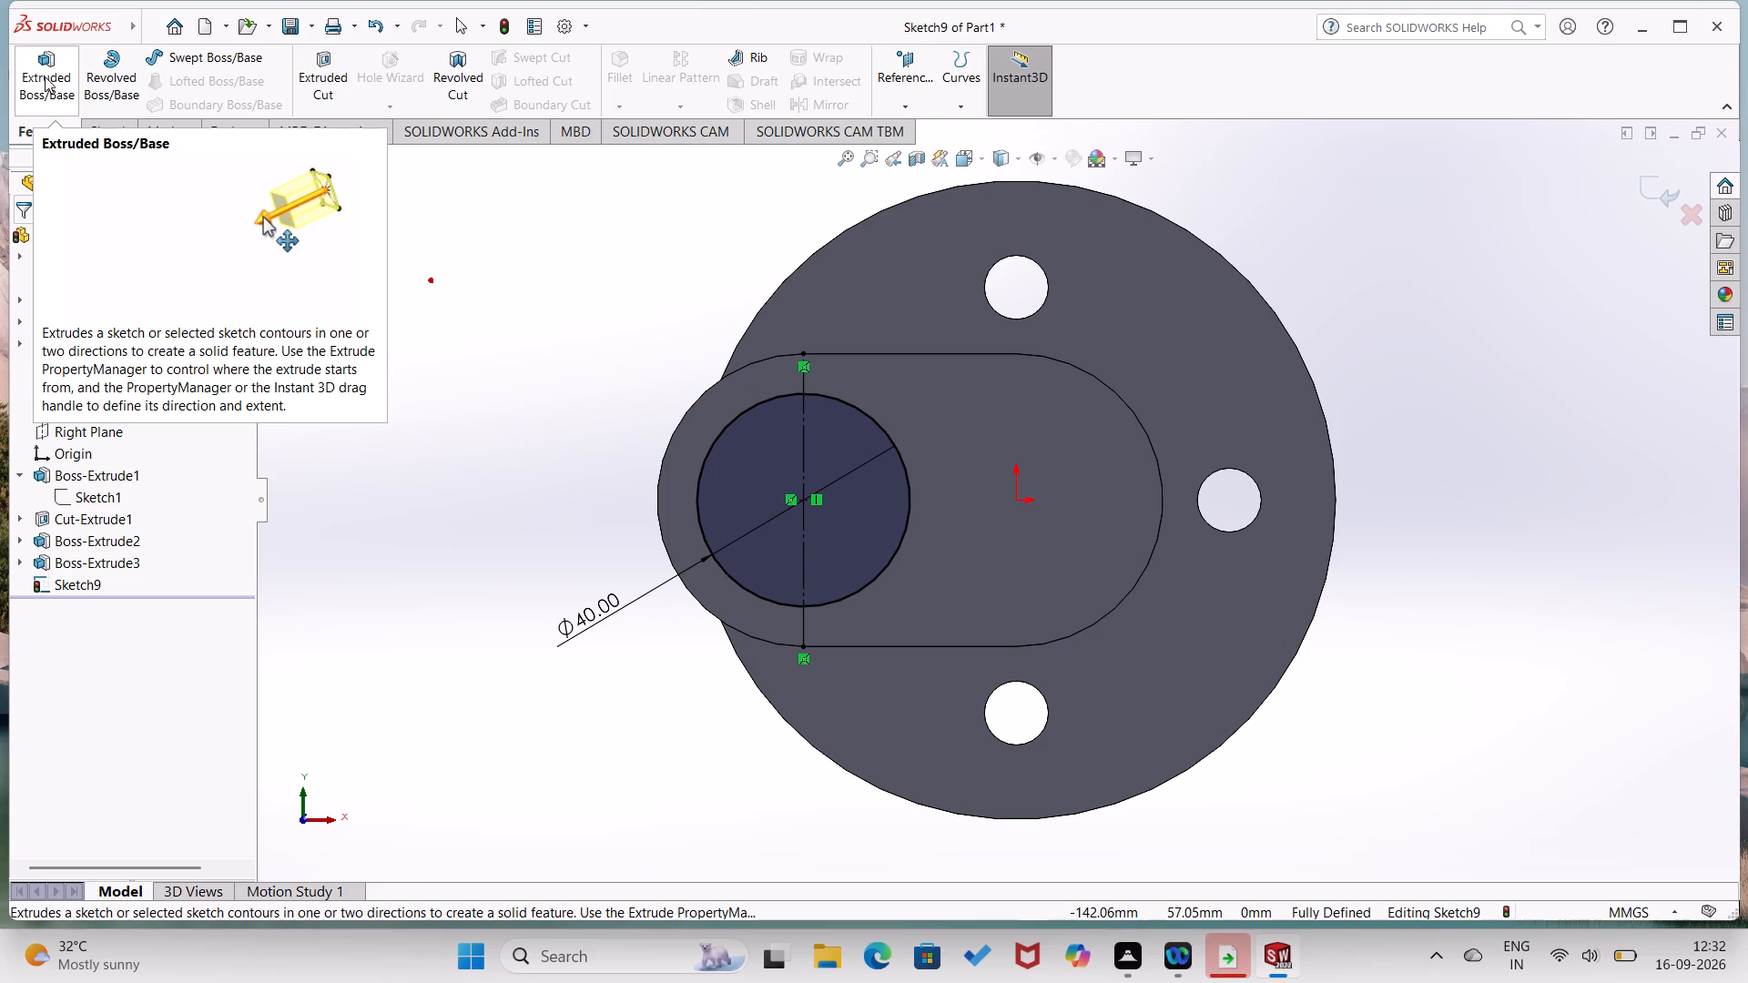
left_click(44, 97)
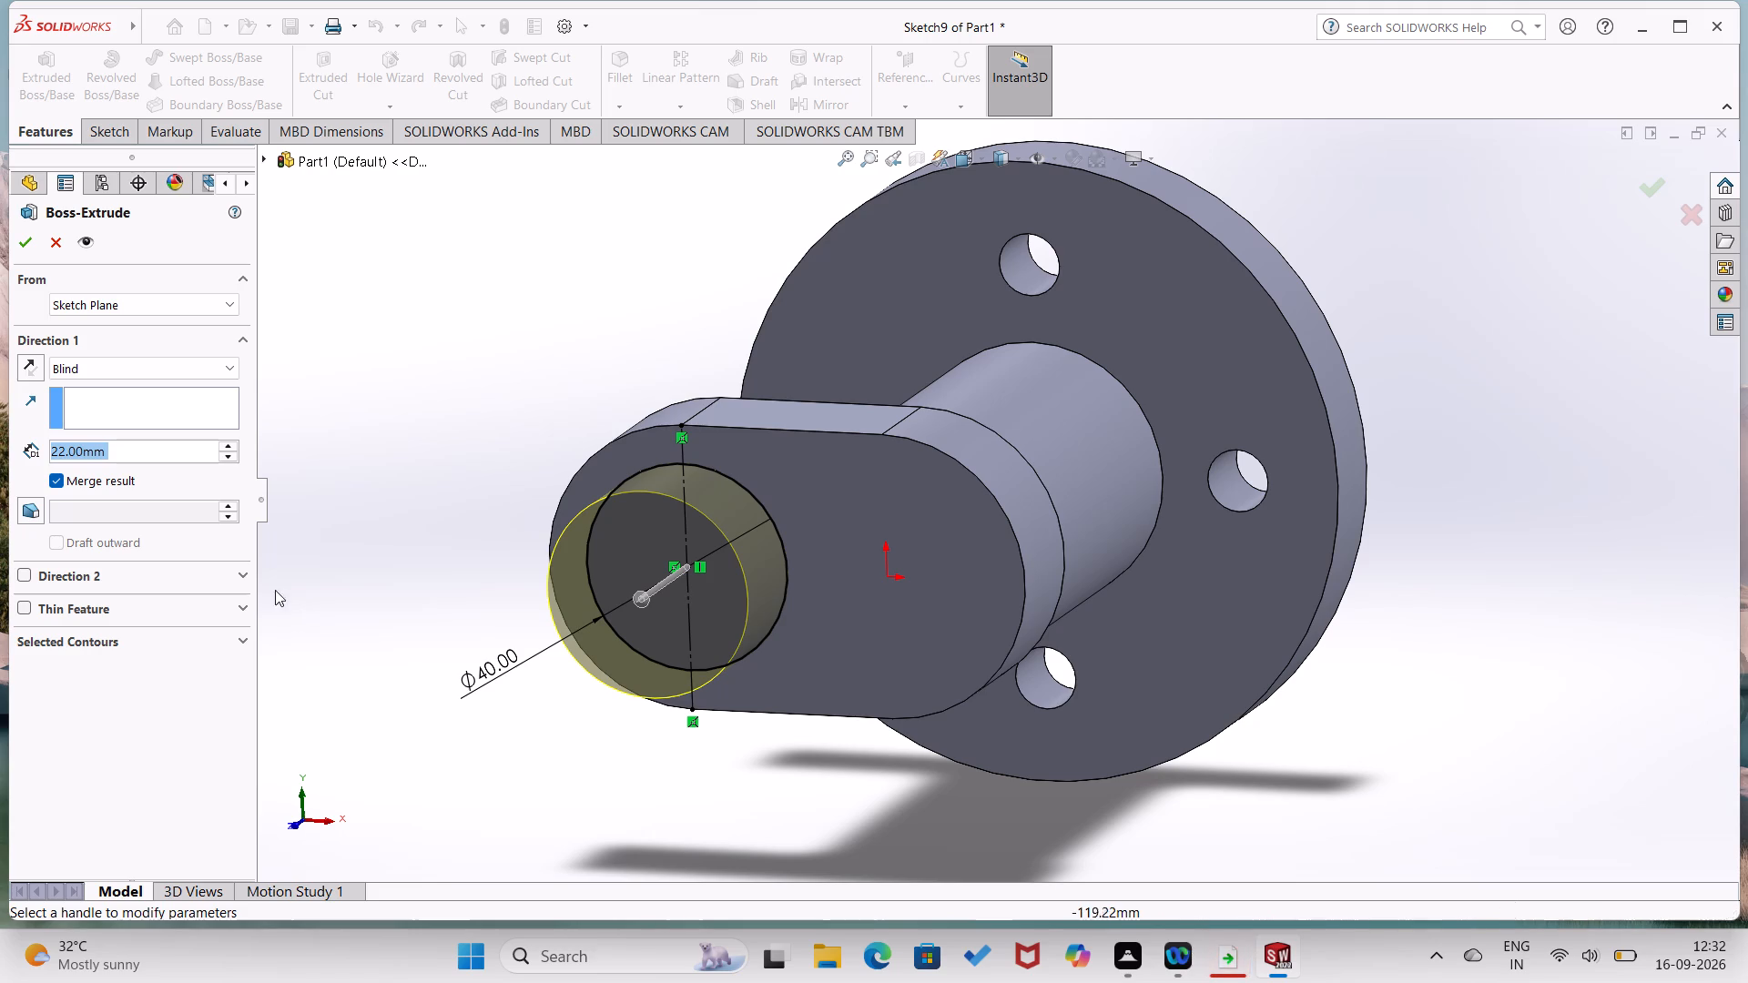
type("35")
key("Return")
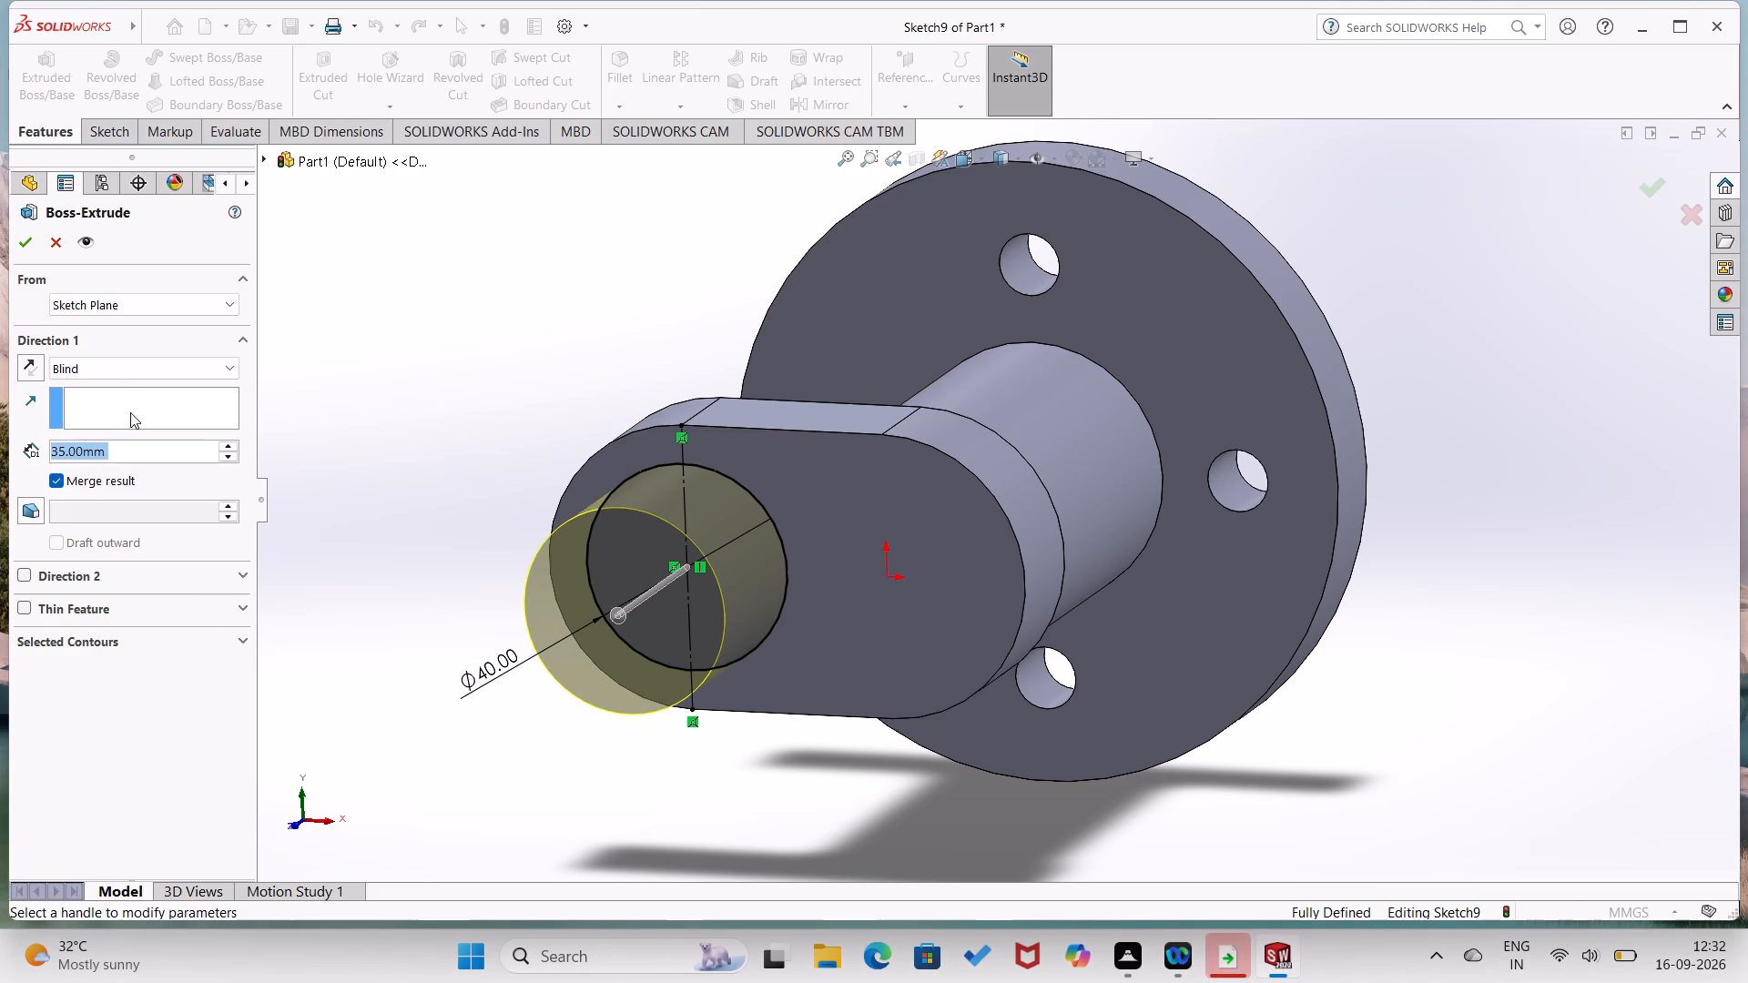
left_click(25, 244)
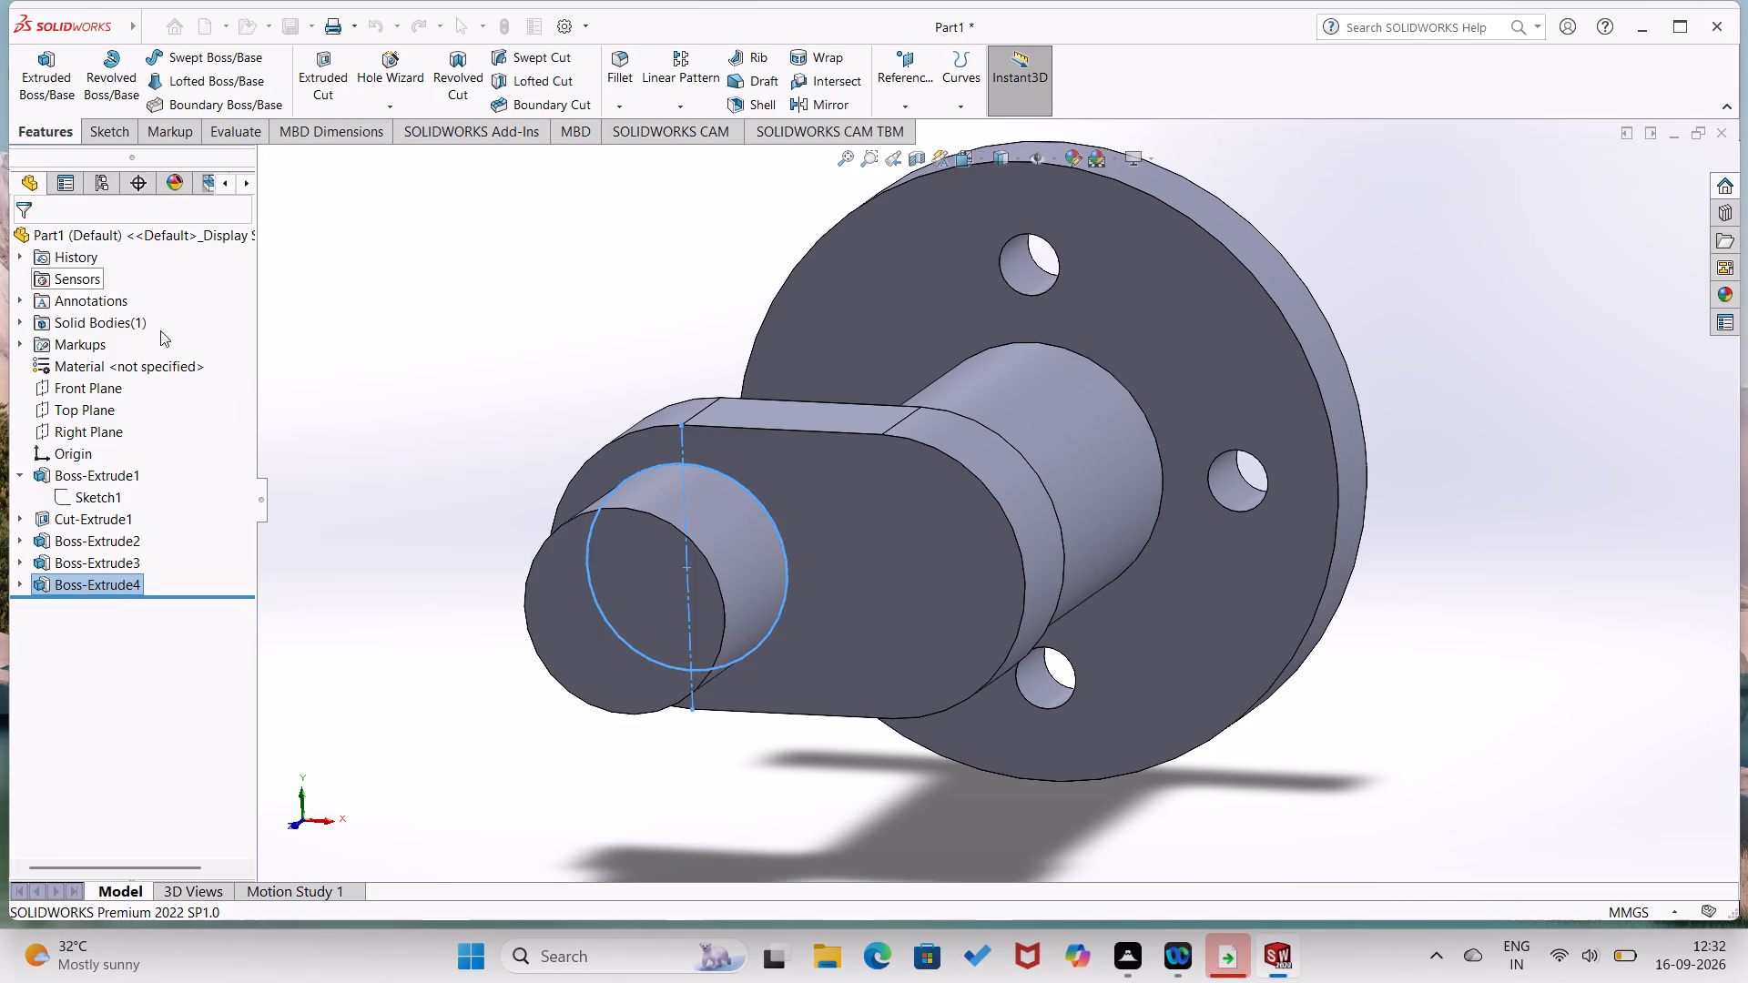
left_click(320, 408)
On the new cylinder's end face, sketch a horizontal straight slot from the circle's centre past the origin, about 59 mm centre-to-centre and 17 mm wide.
left_click(608, 648)
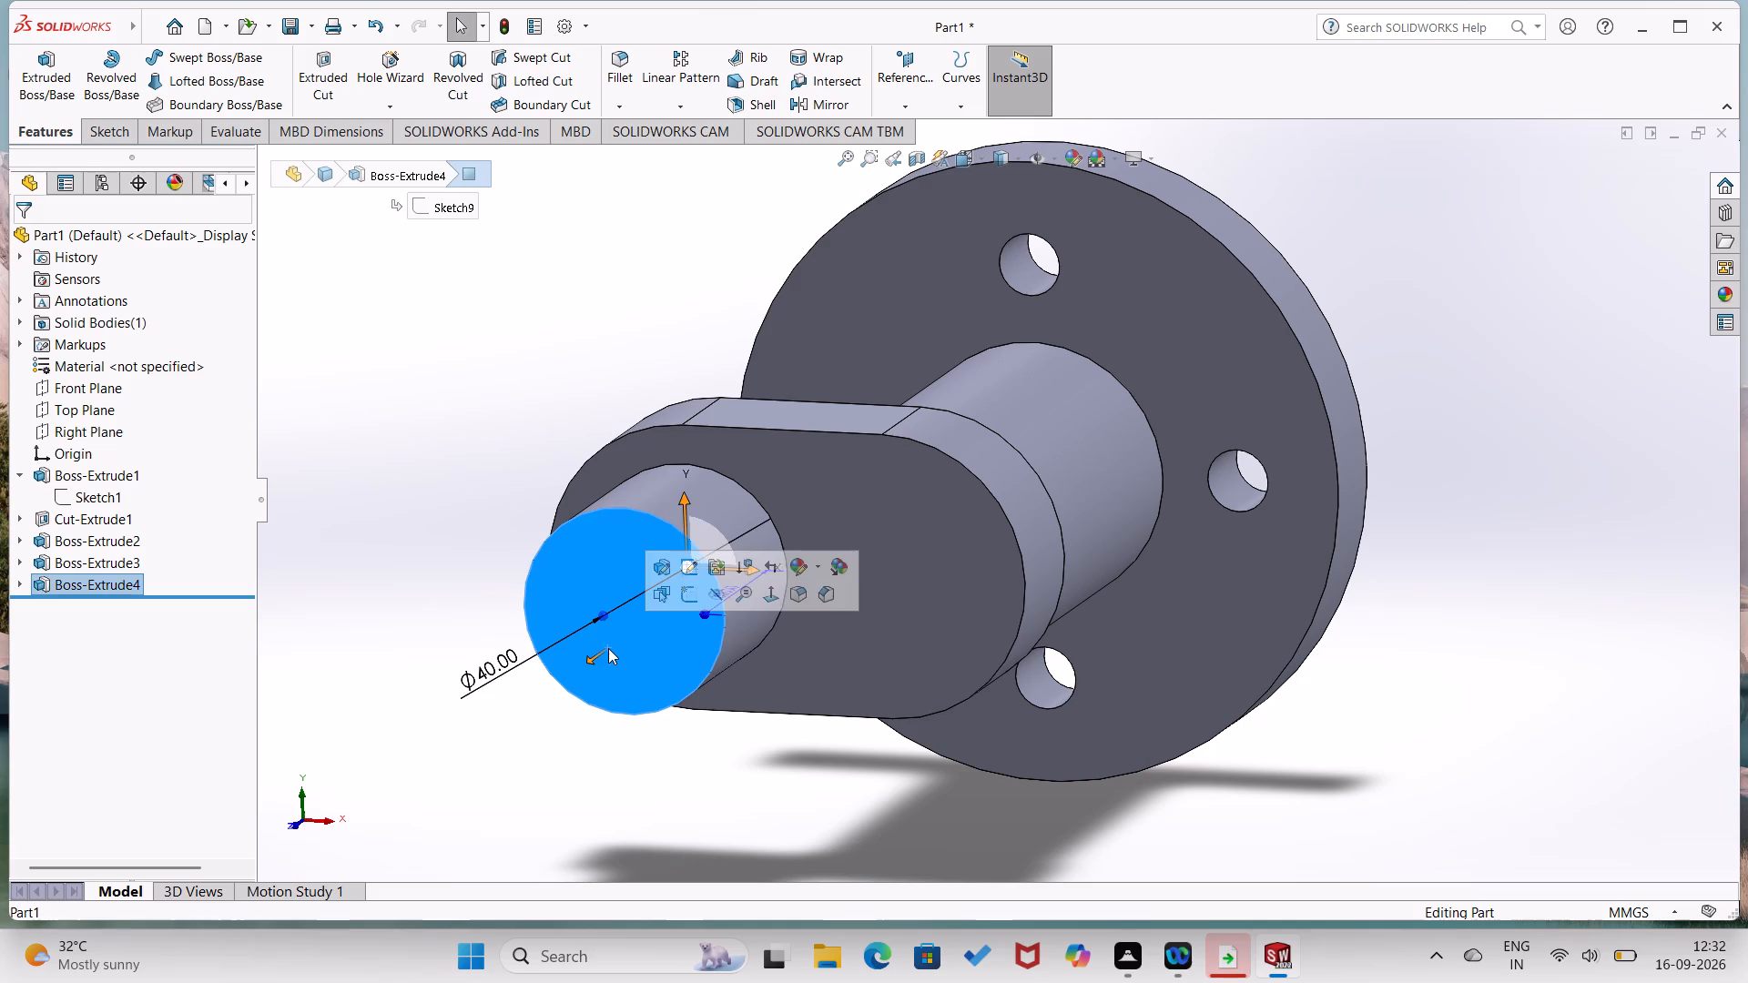
left_click(695, 590)
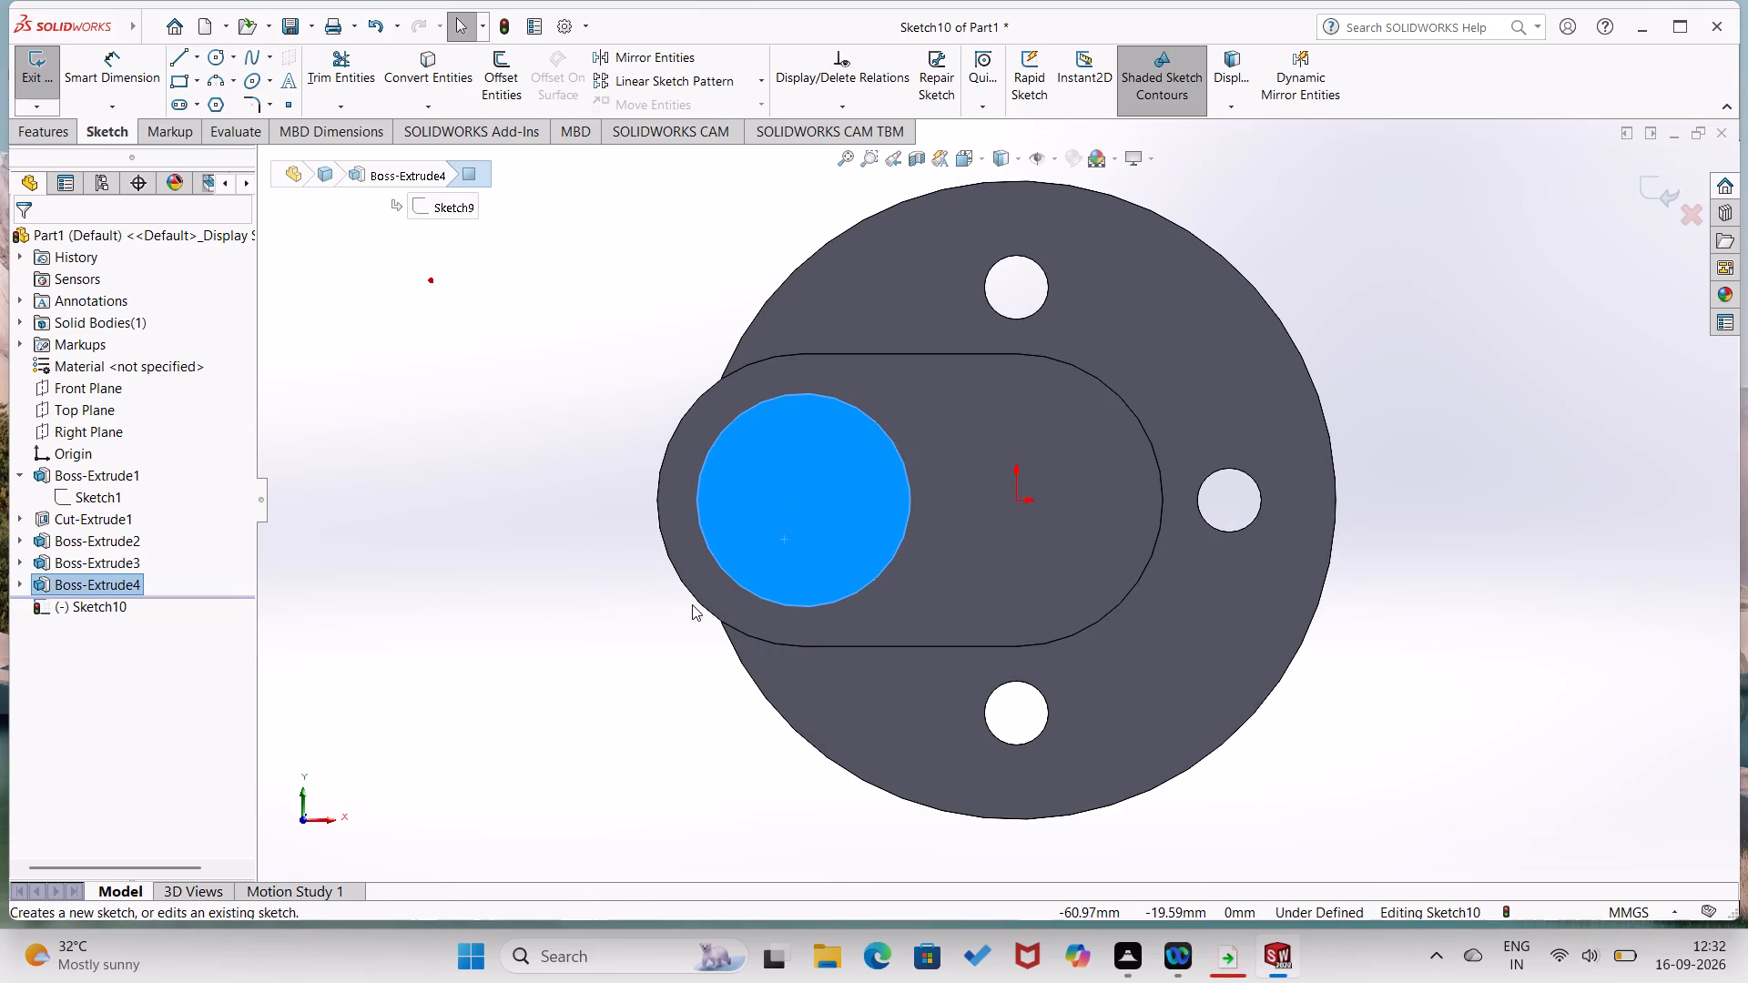
left_click(578, 622)
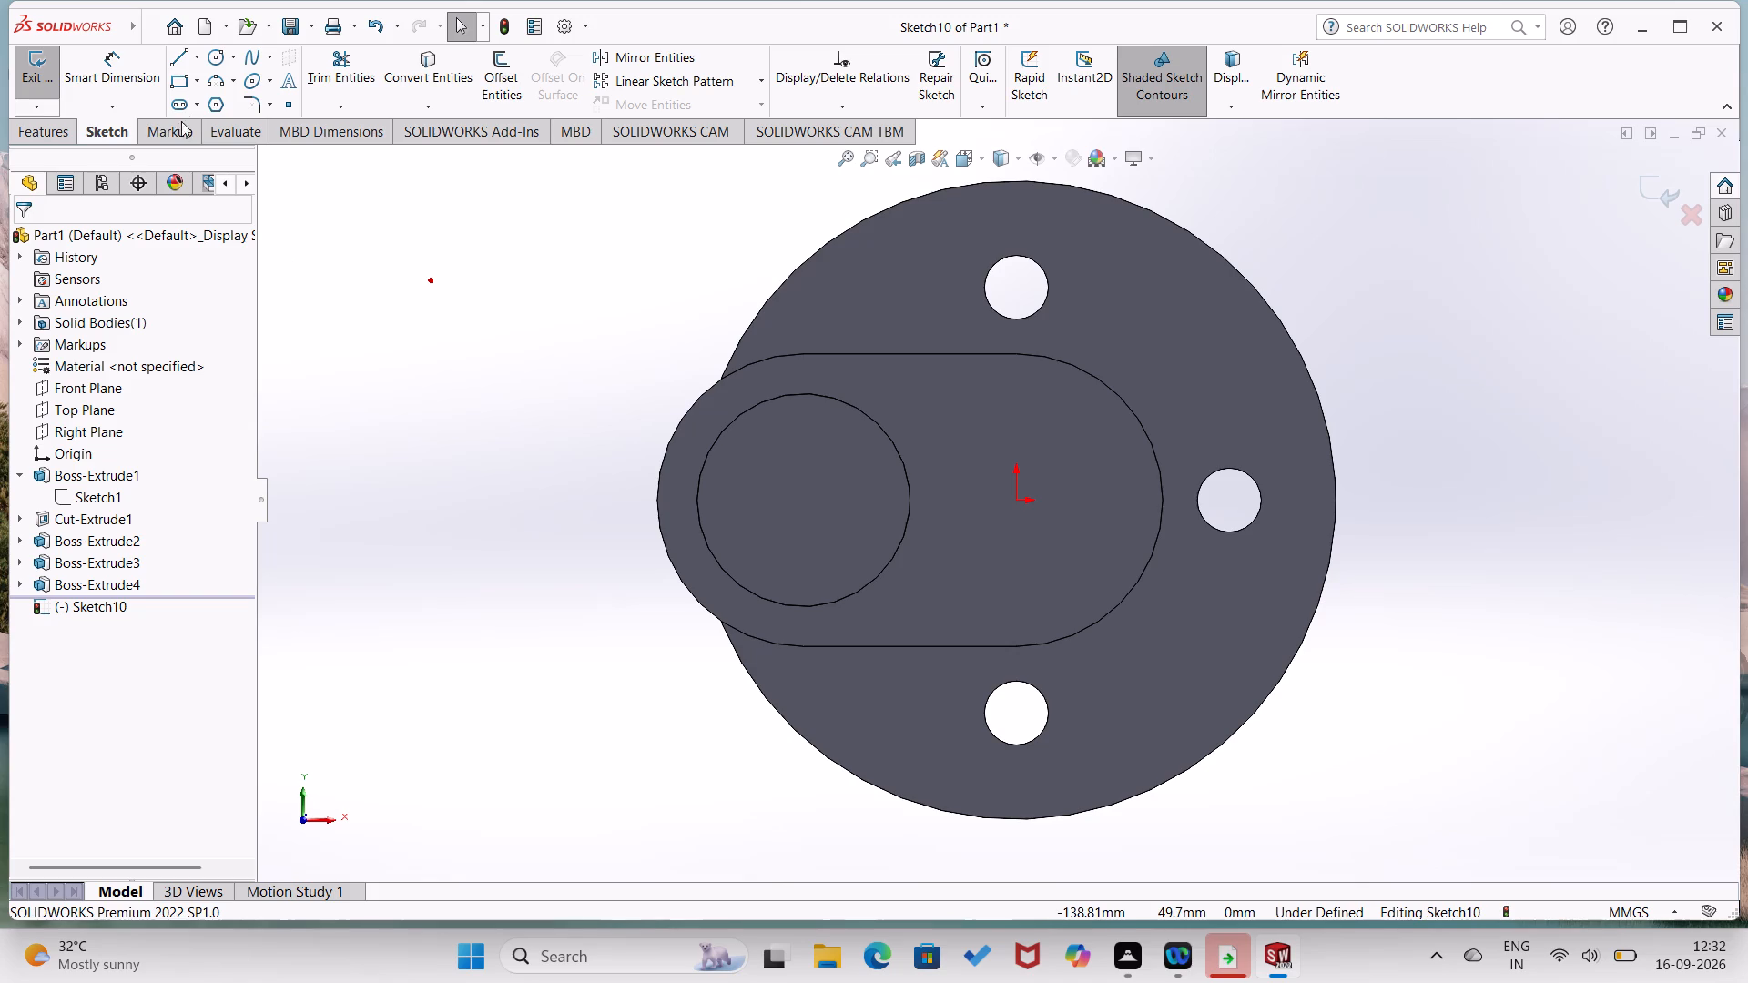
left_click(182, 107)
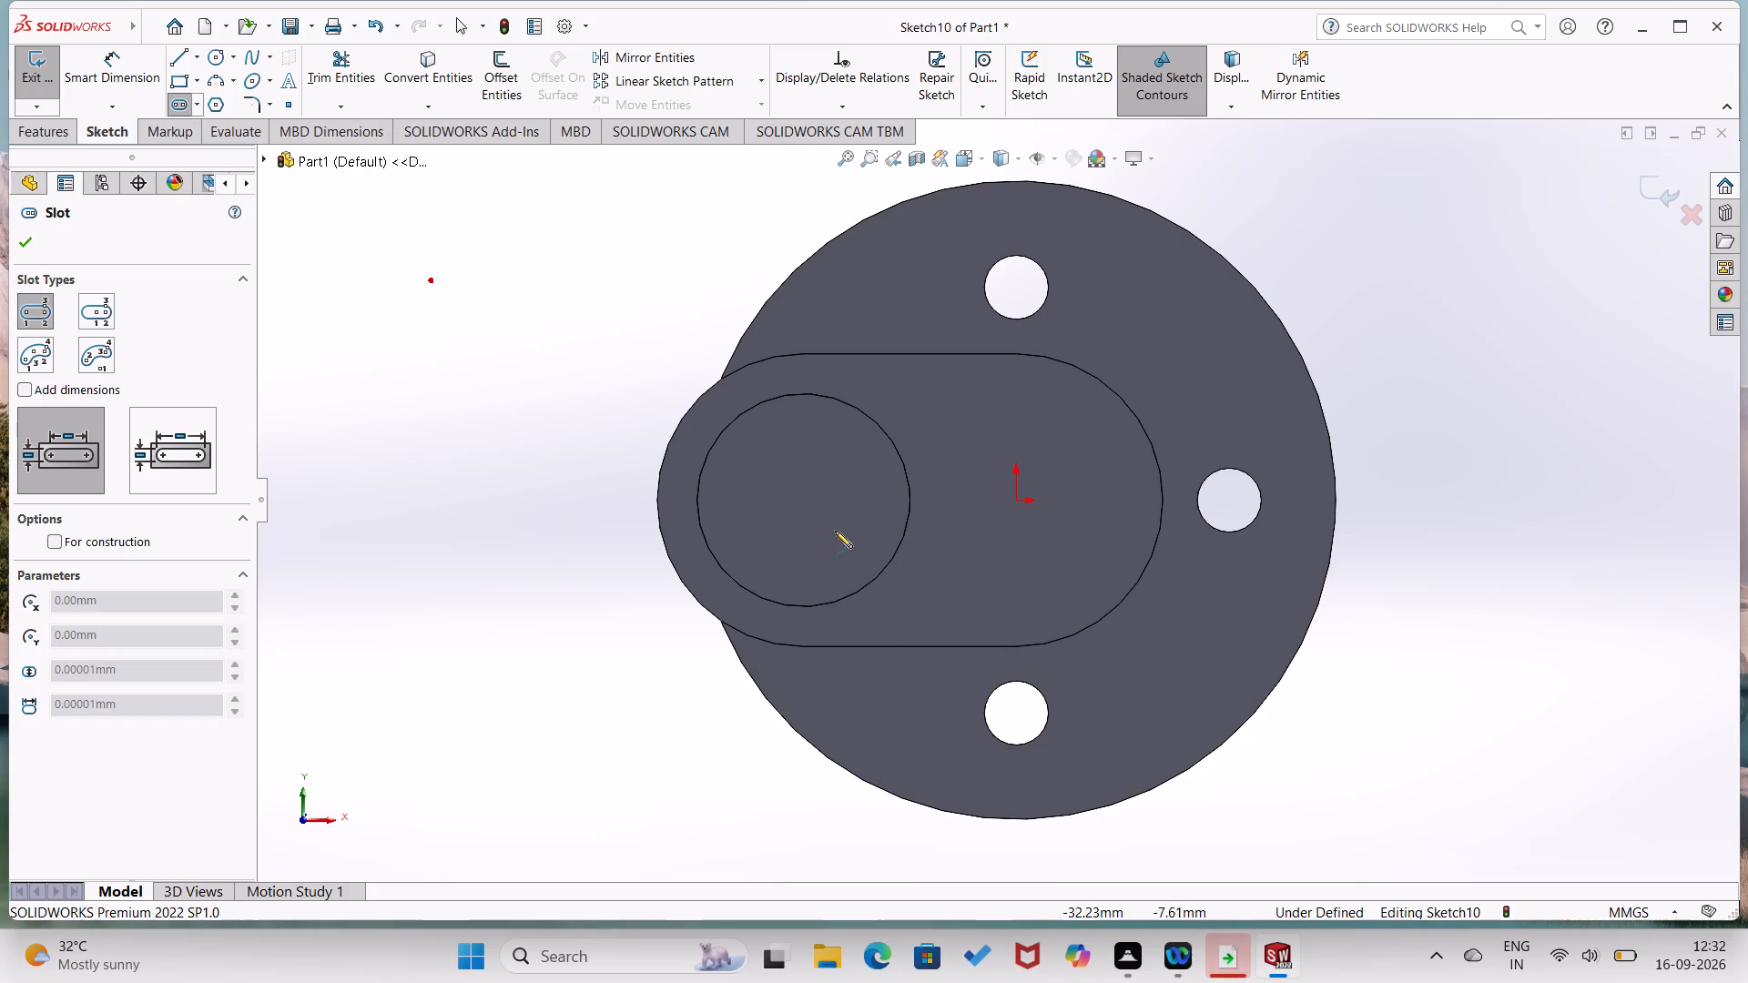
left_click(803, 501)
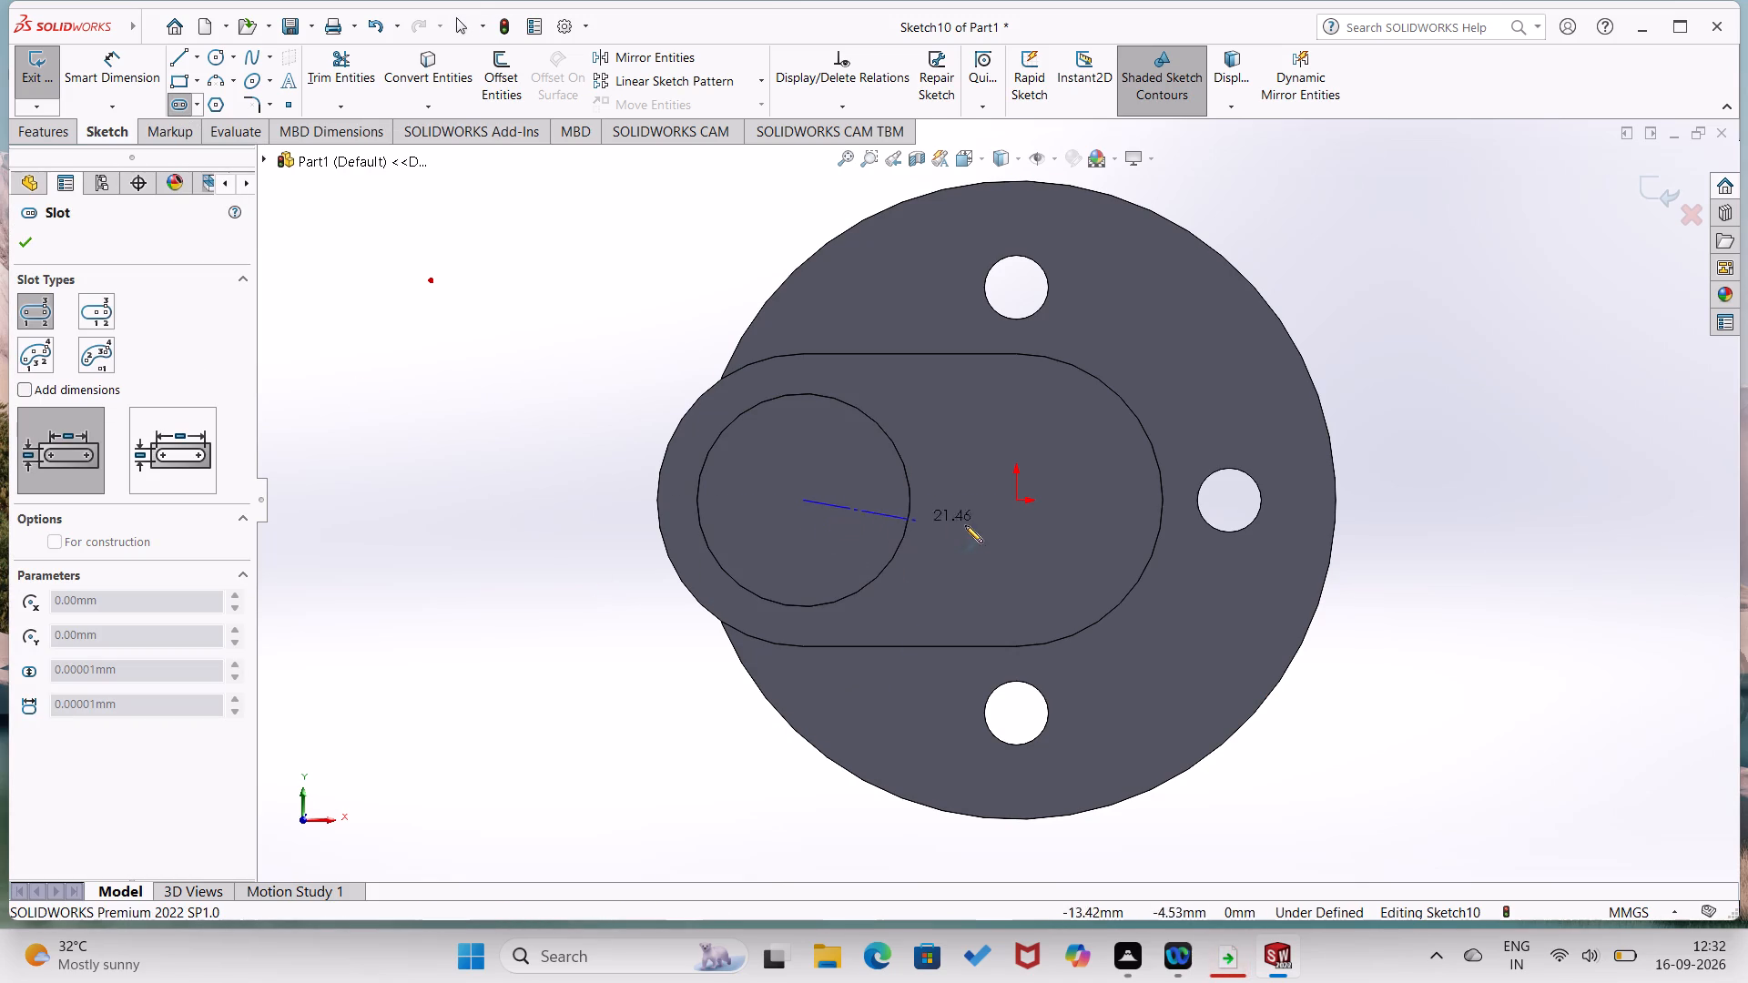
left_click(1118, 500)
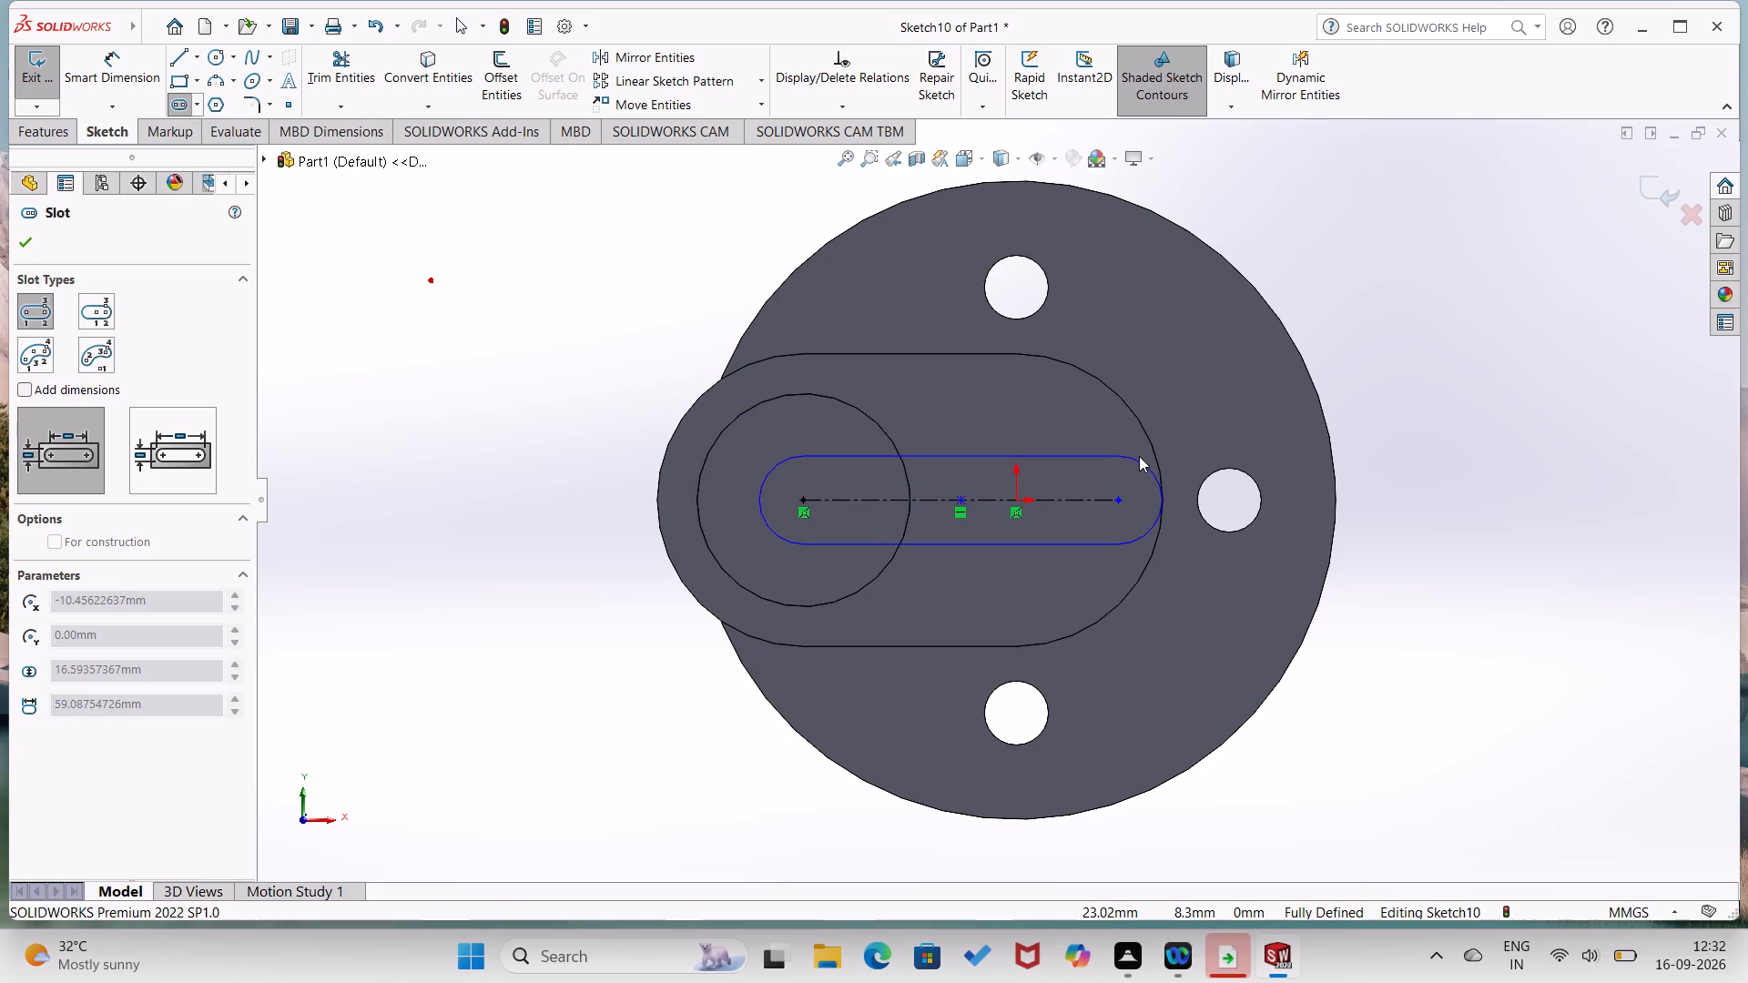
left_click(1139, 456)
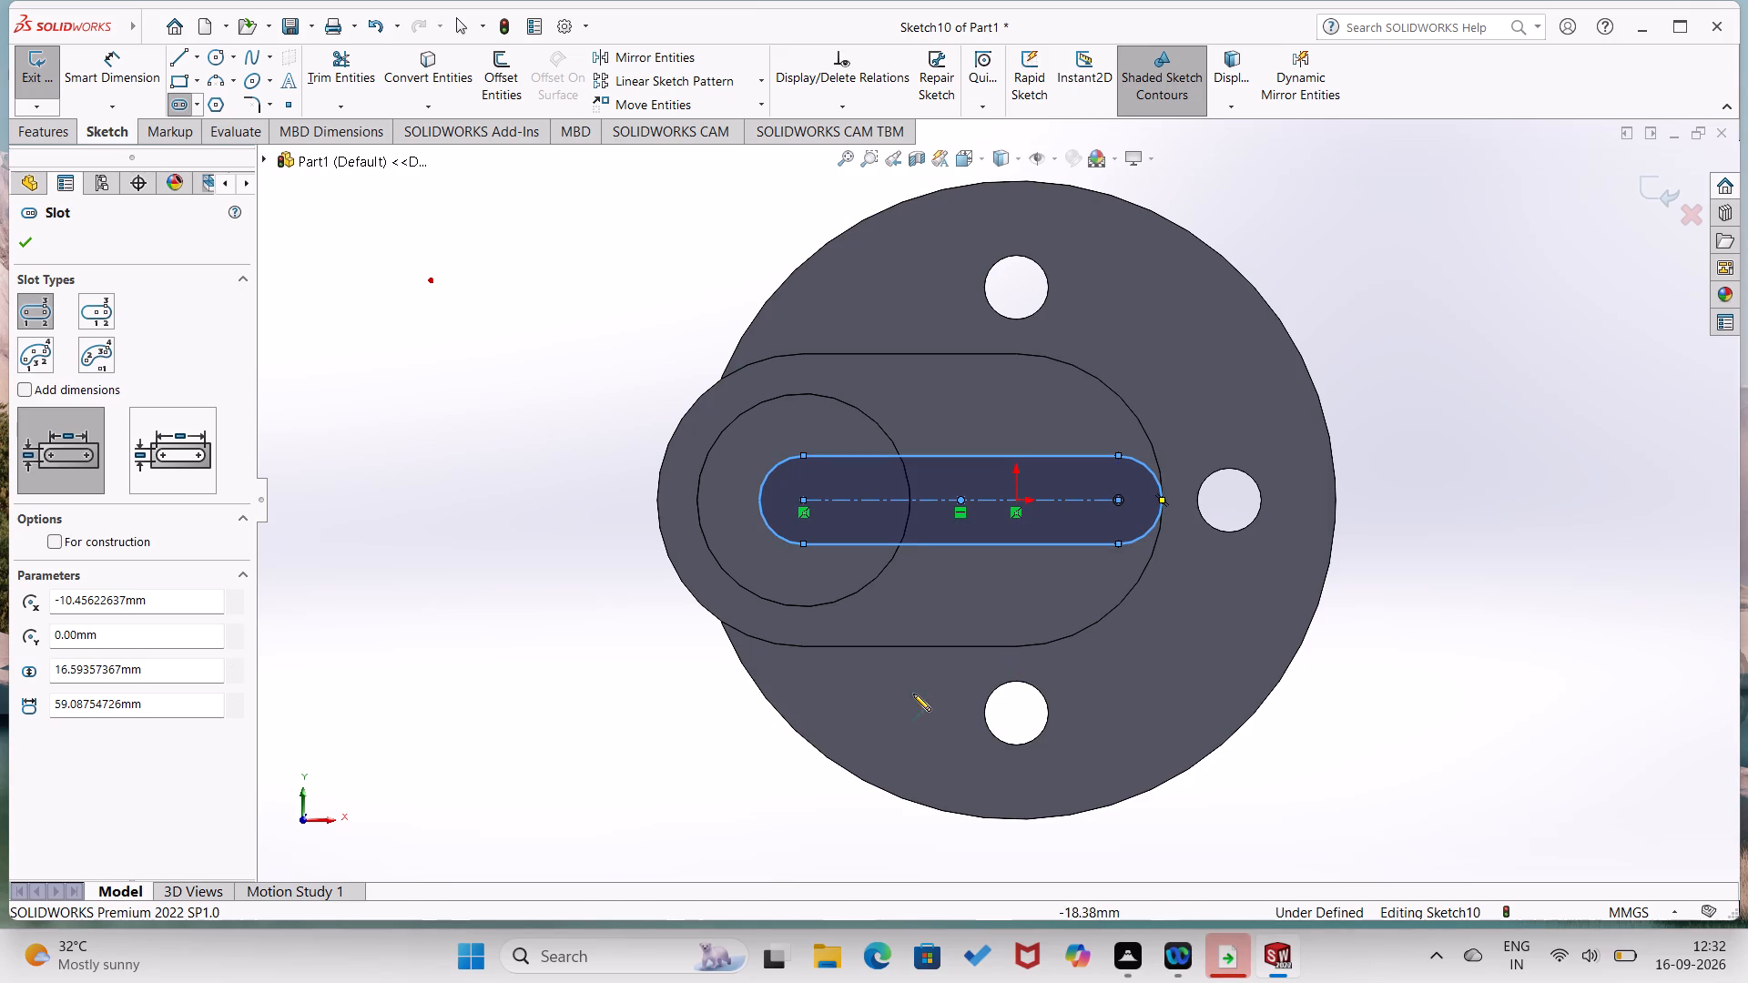
Dimension the slot's centre-to-centre length as 80 mm.
right_click_drag(608, 698, 621, 525)
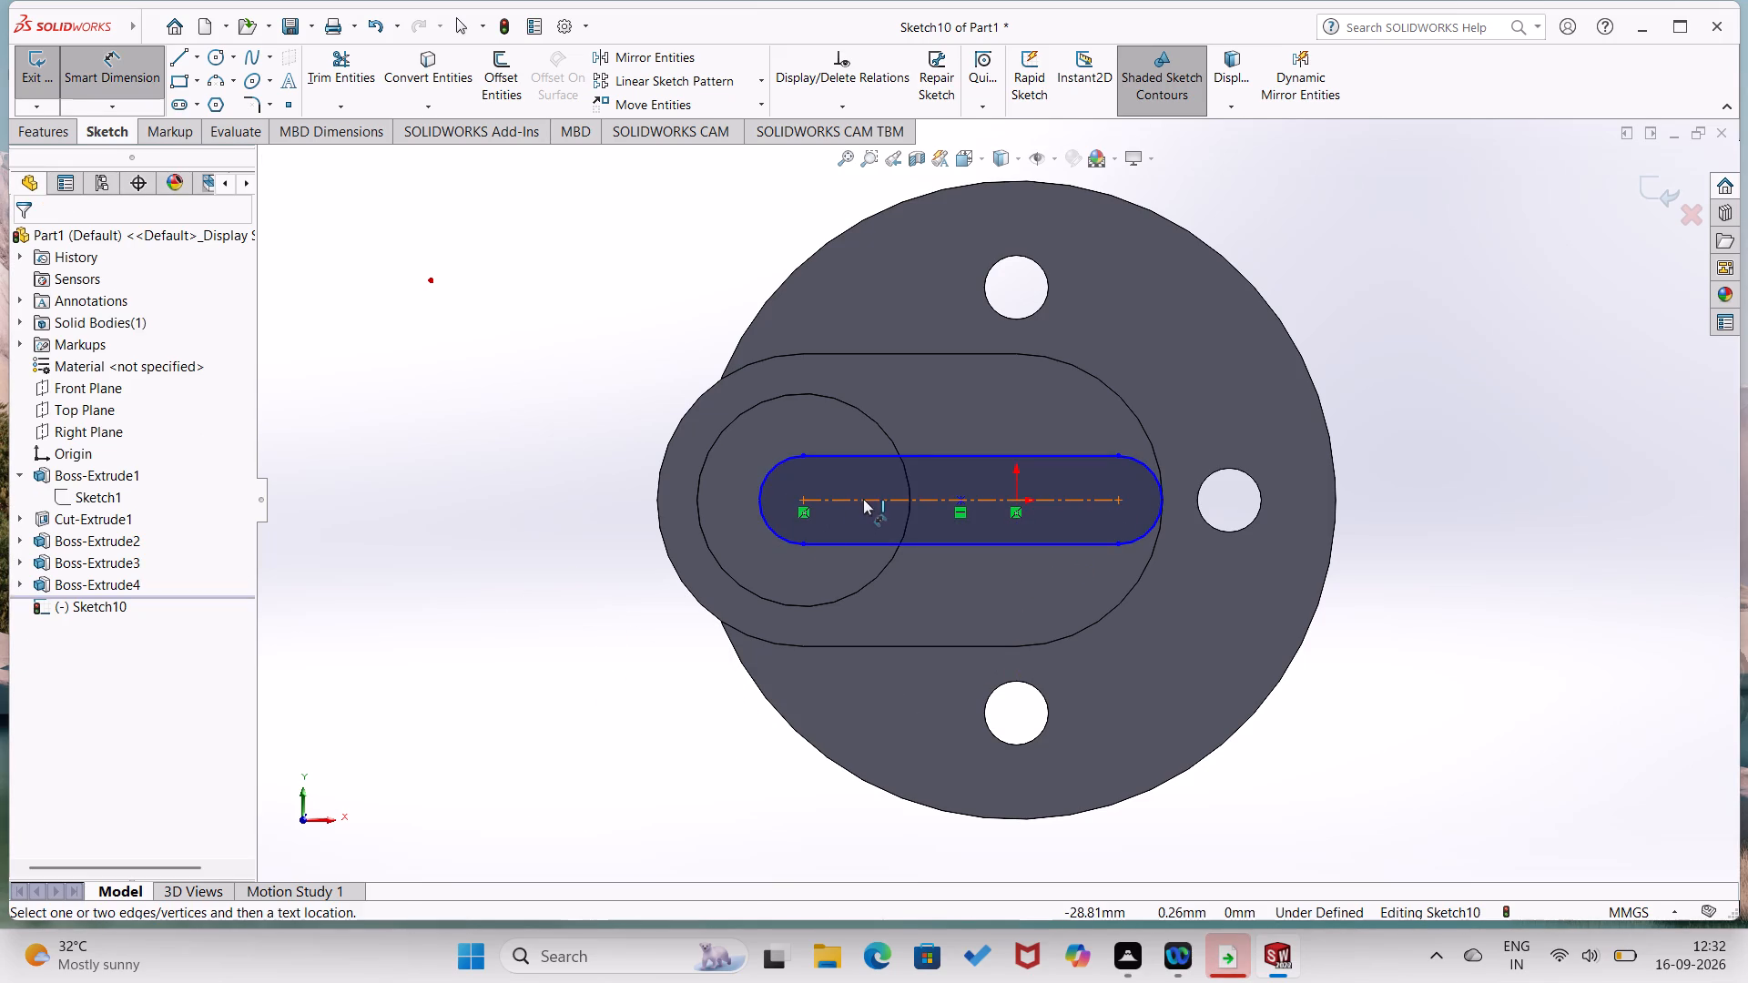
left_click(863, 499)
left_click(924, 423)
type("80")
key("Return")
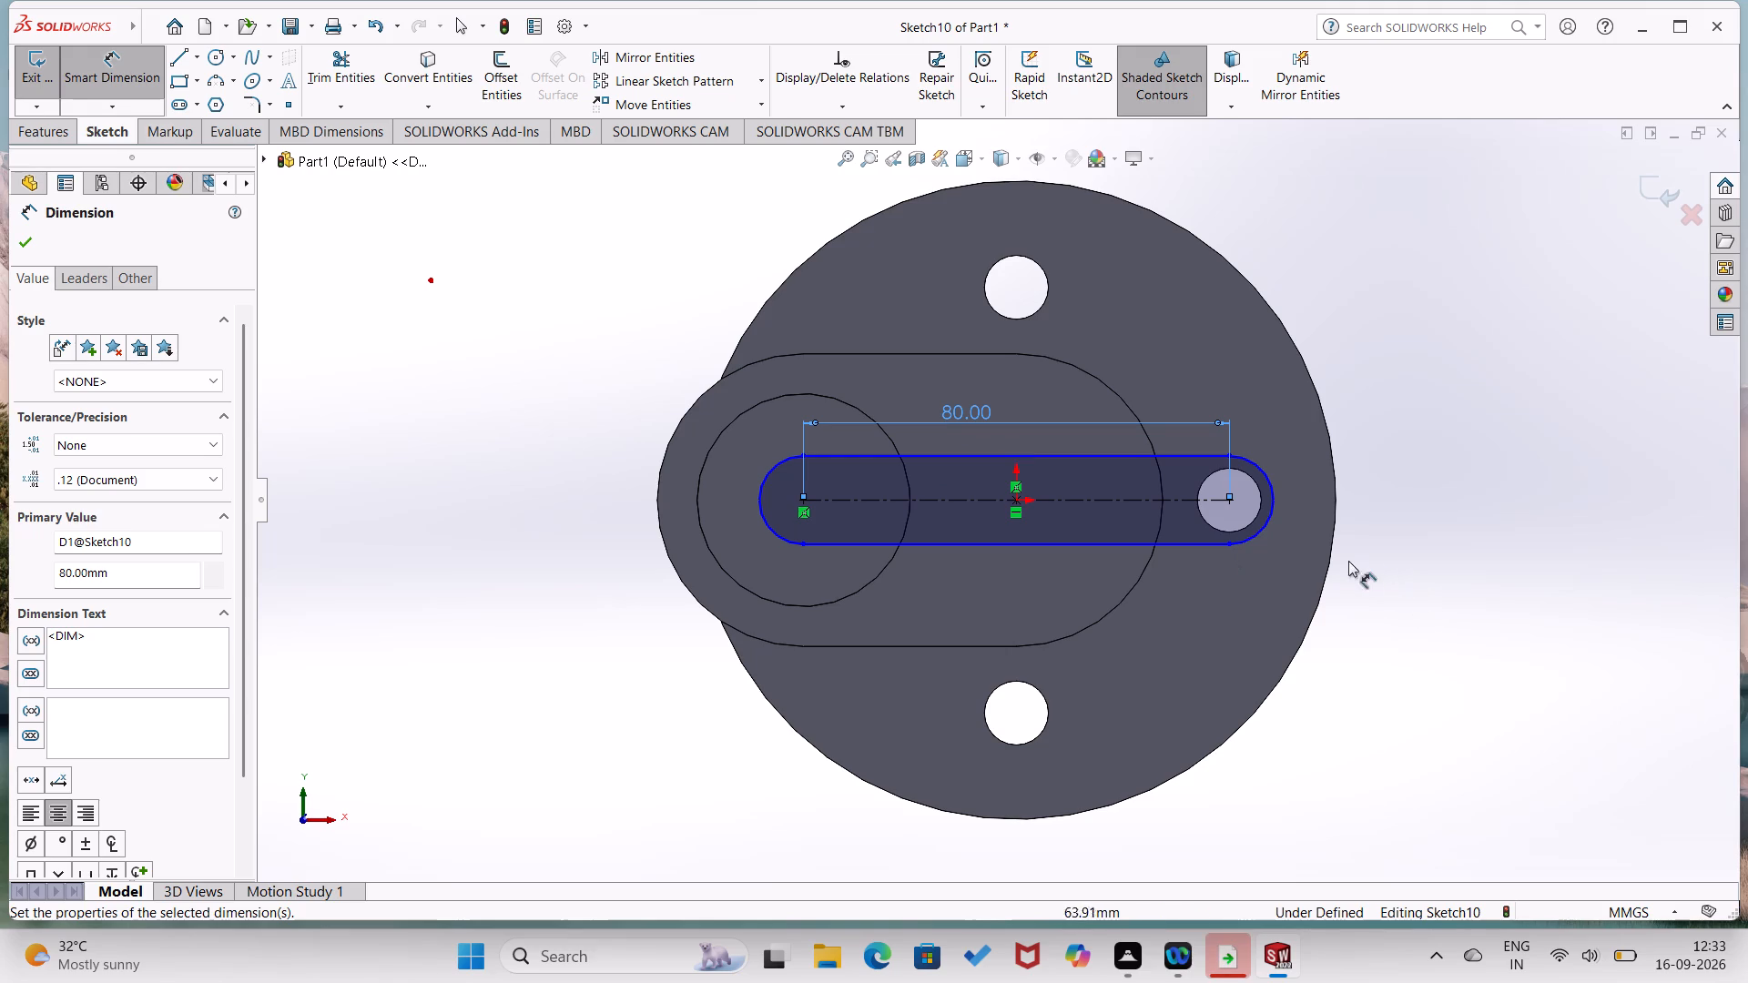
Dimension the radius of the slot's end arc farthest from the cylinder as 27.5 mm.
left_click(1265, 525)
left_click(1380, 443)
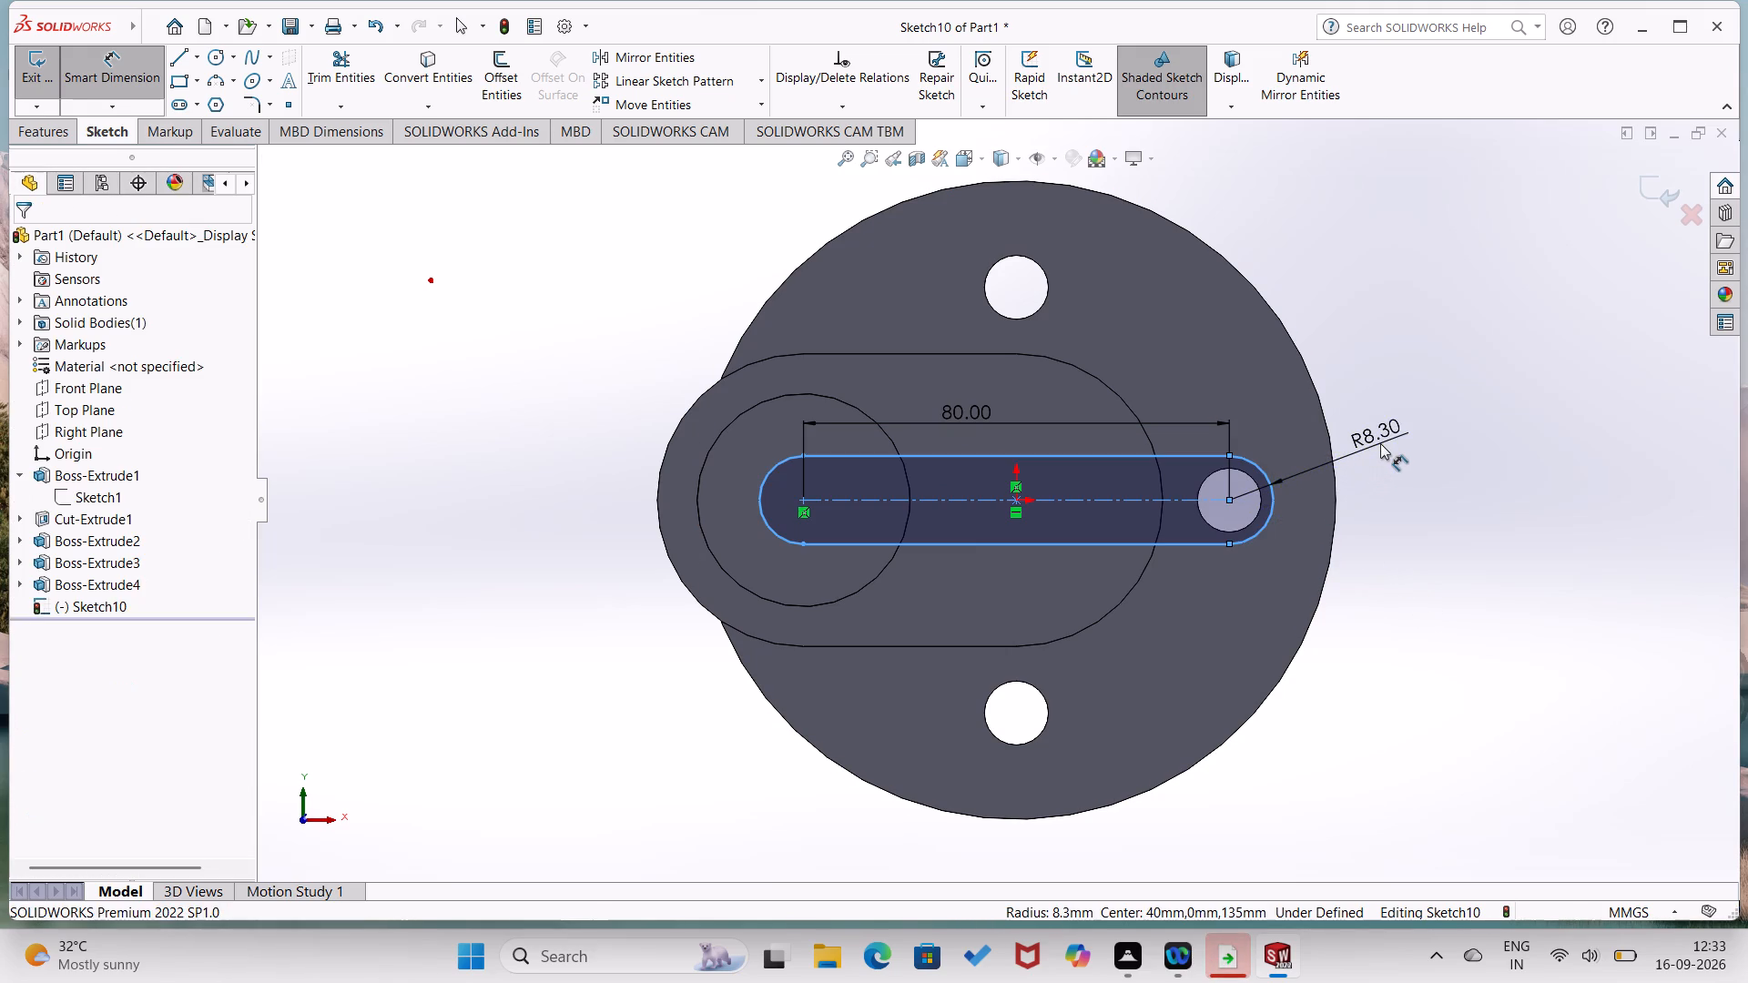
type("27.5")
key("Return")
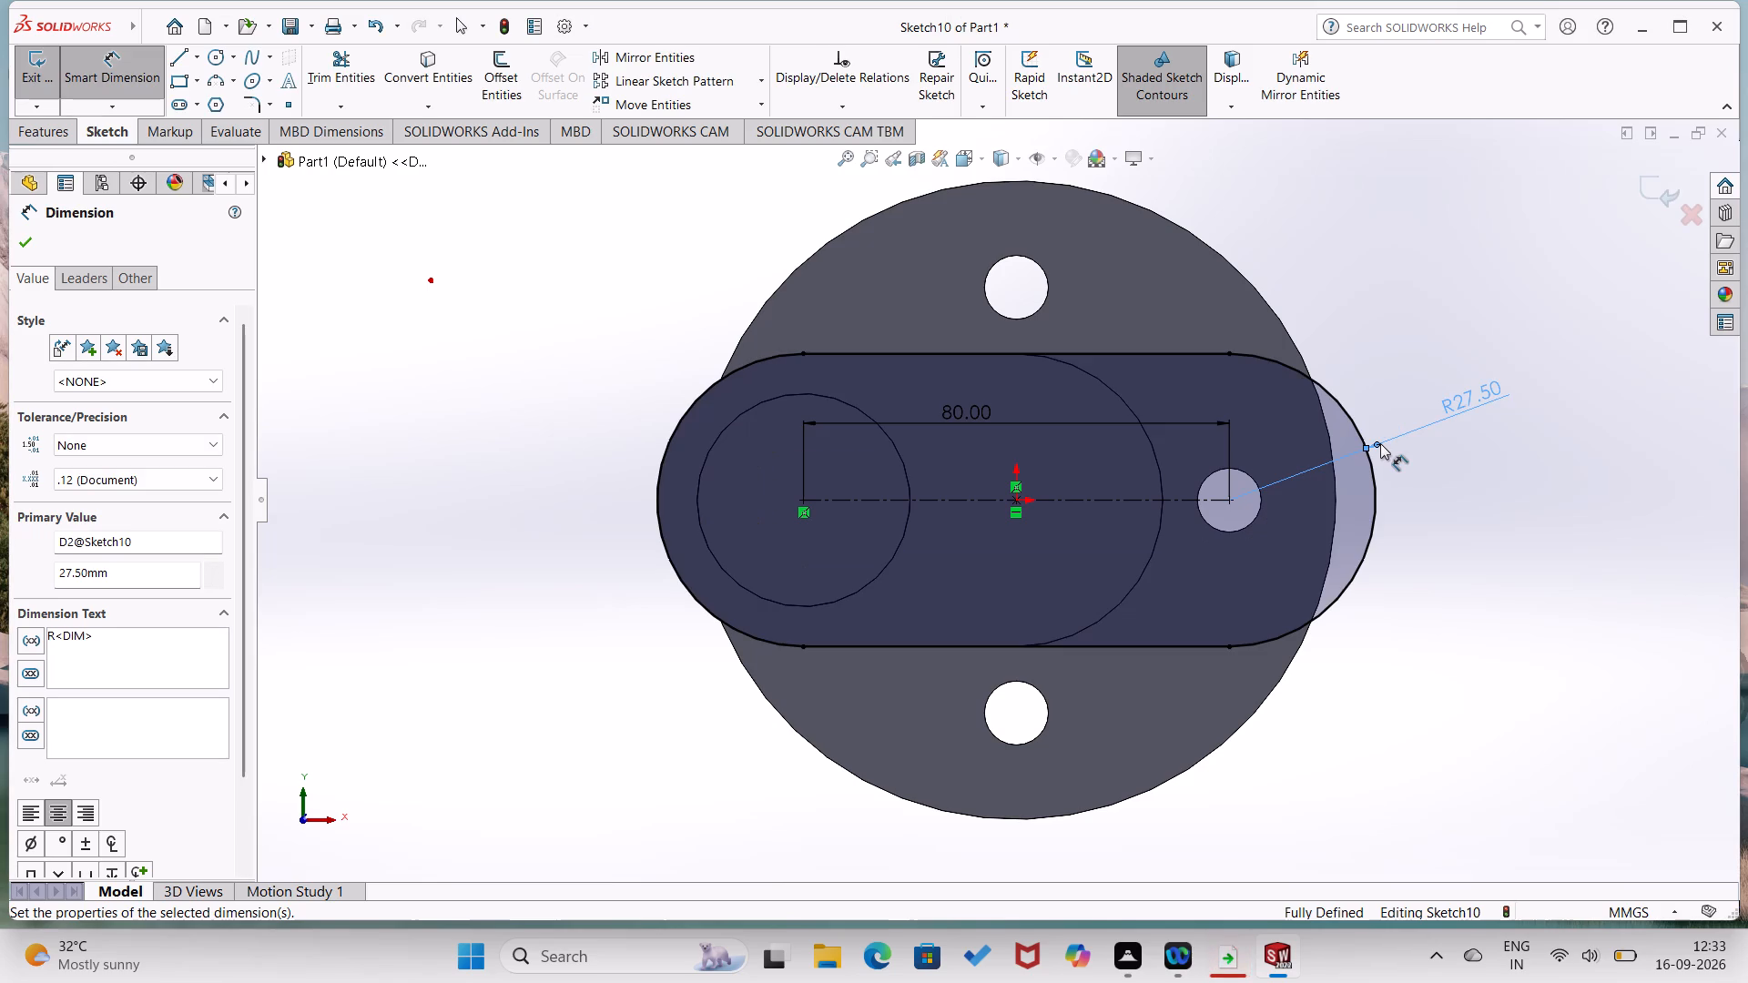
left_click(1418, 360)
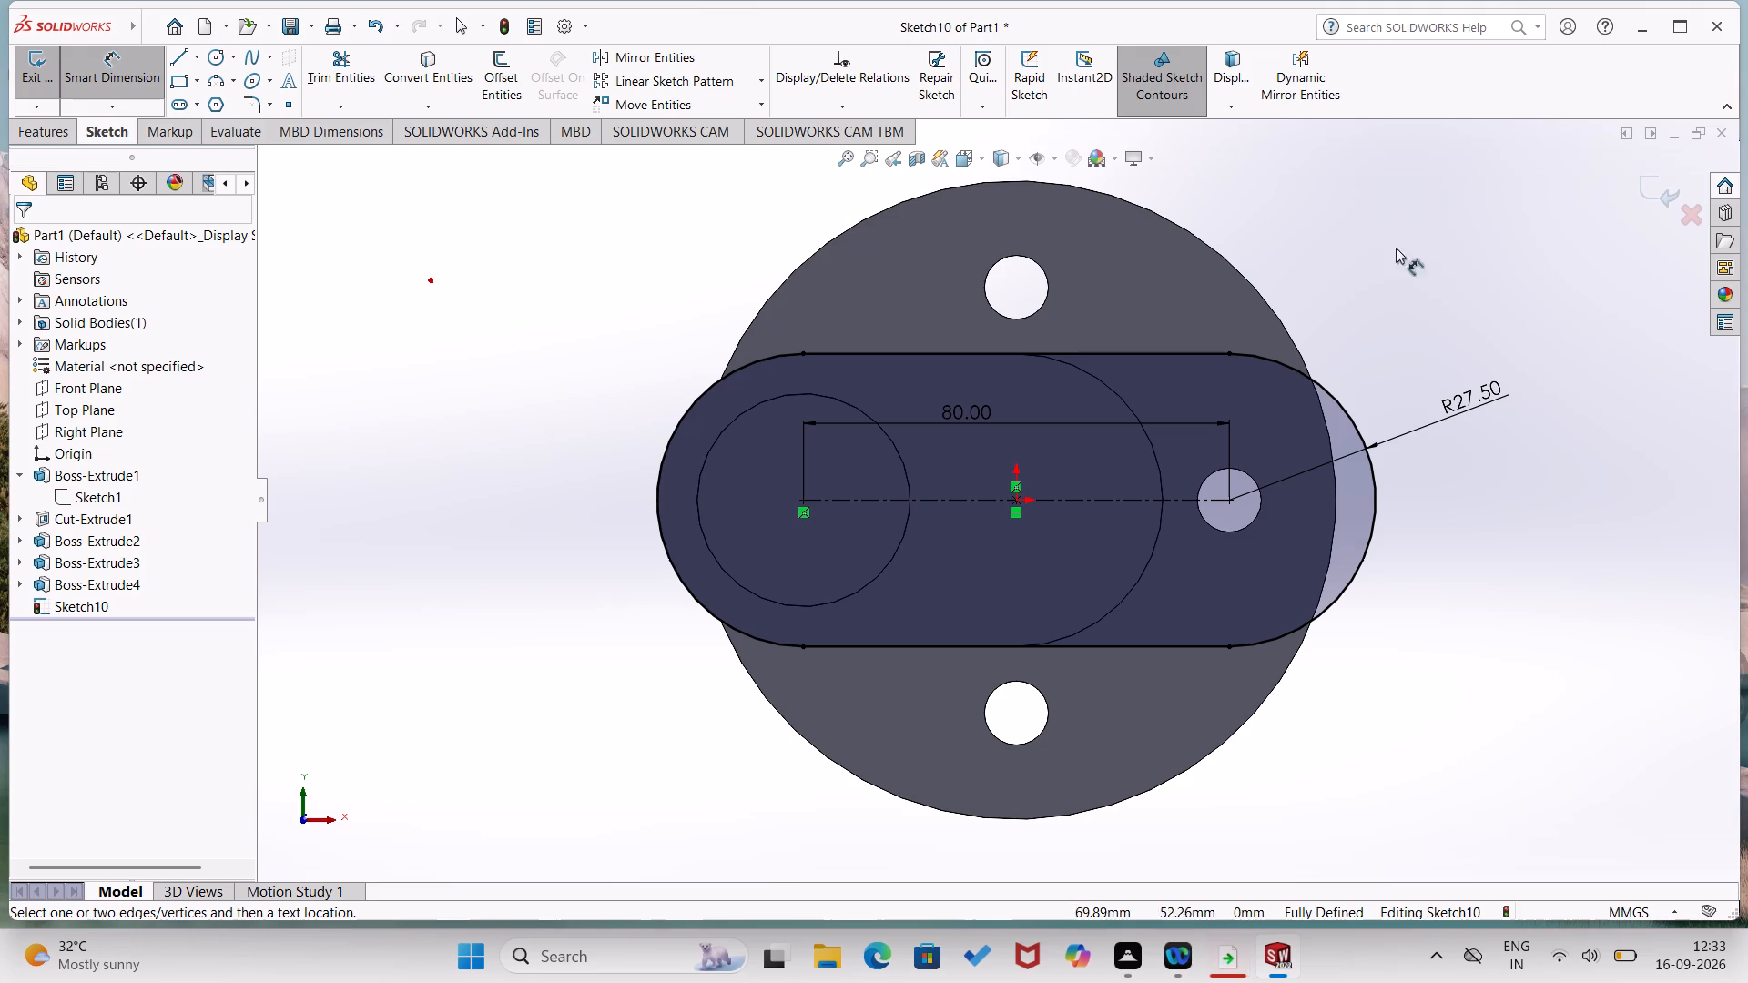
Start extruding the 80 mm slot profile as a Blind boss outward from the cylinder's end face, with Merge result on.
middle_click_drag(1486, 477, 1371, 623)
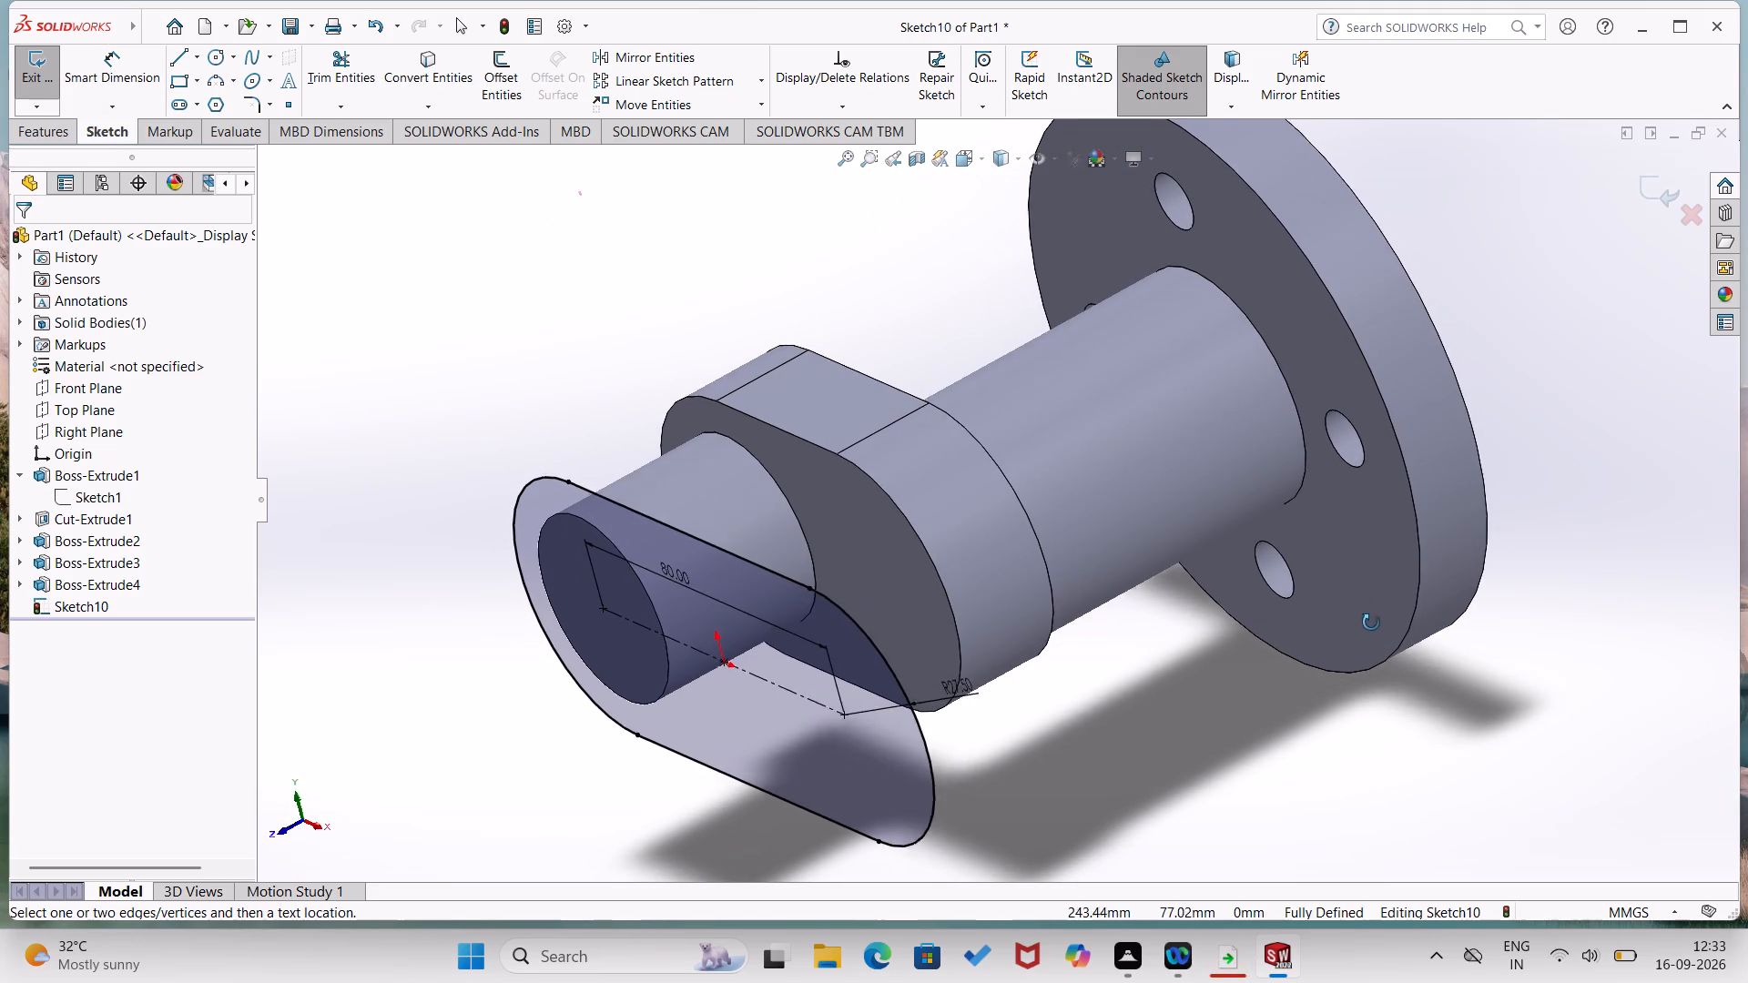
middle_click_drag(1371, 623, 1369, 625)
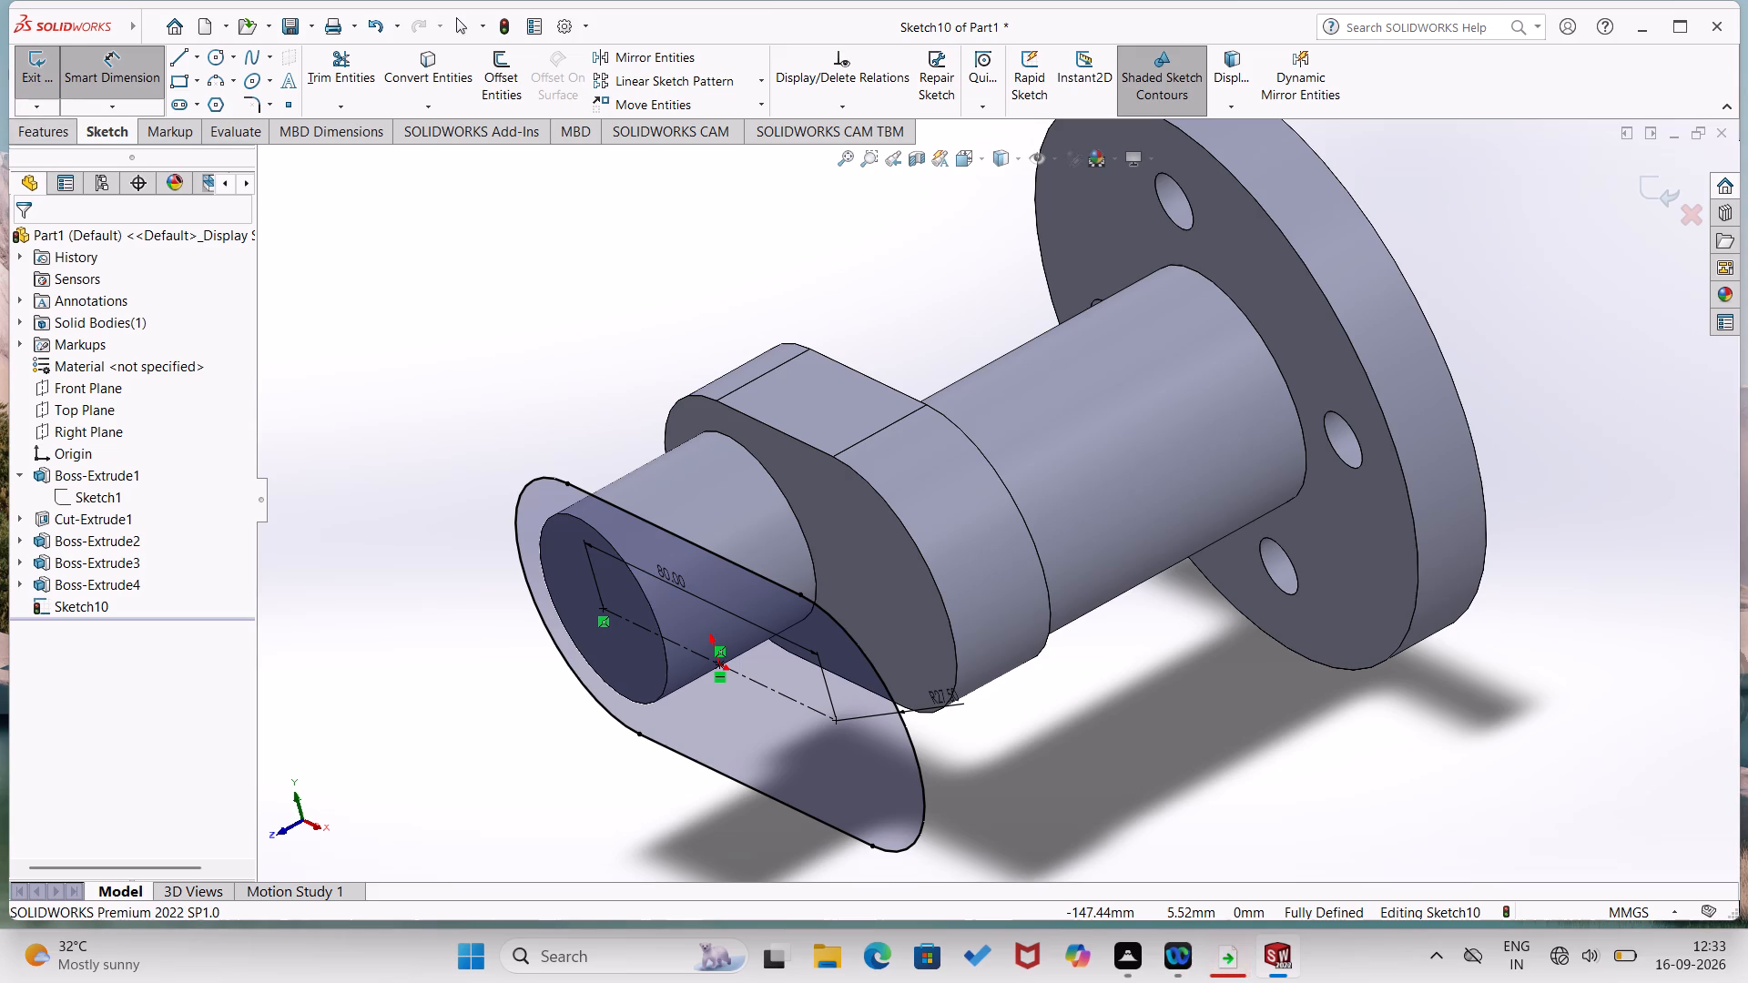
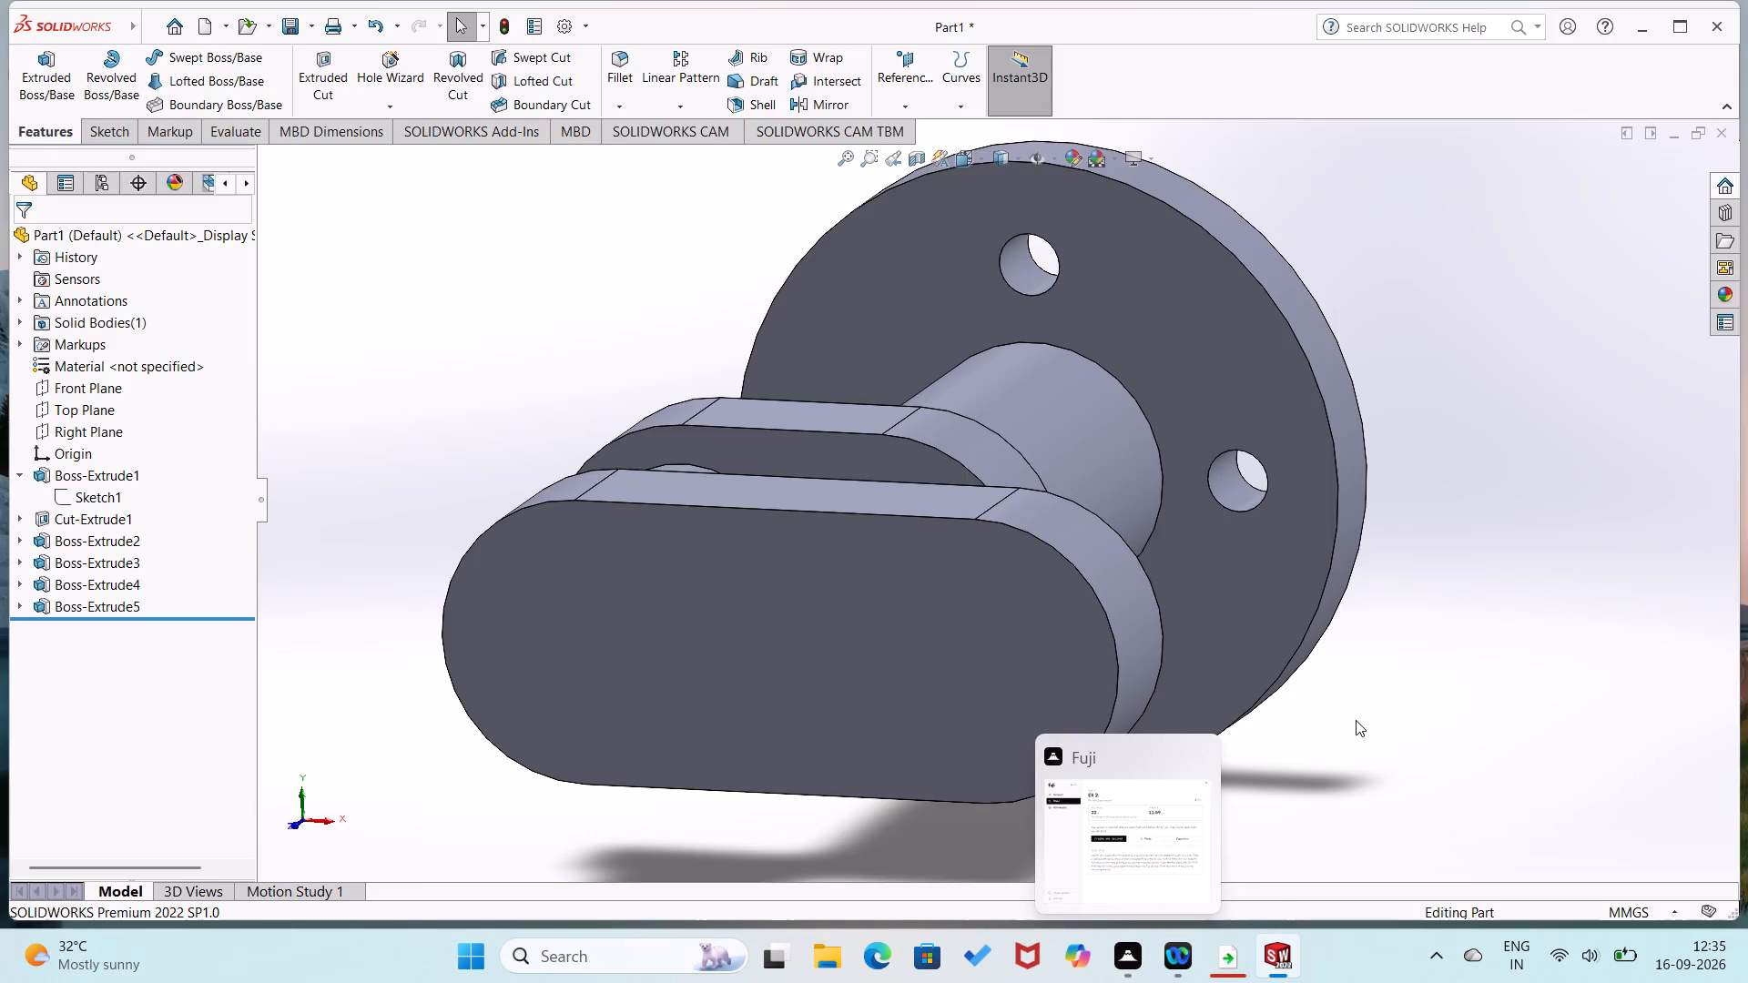
On the outer slot web's front face, sketch a vertical construction line about 55 mm long joining the ends of the right-hand end arc.
left_click(1375, 690)
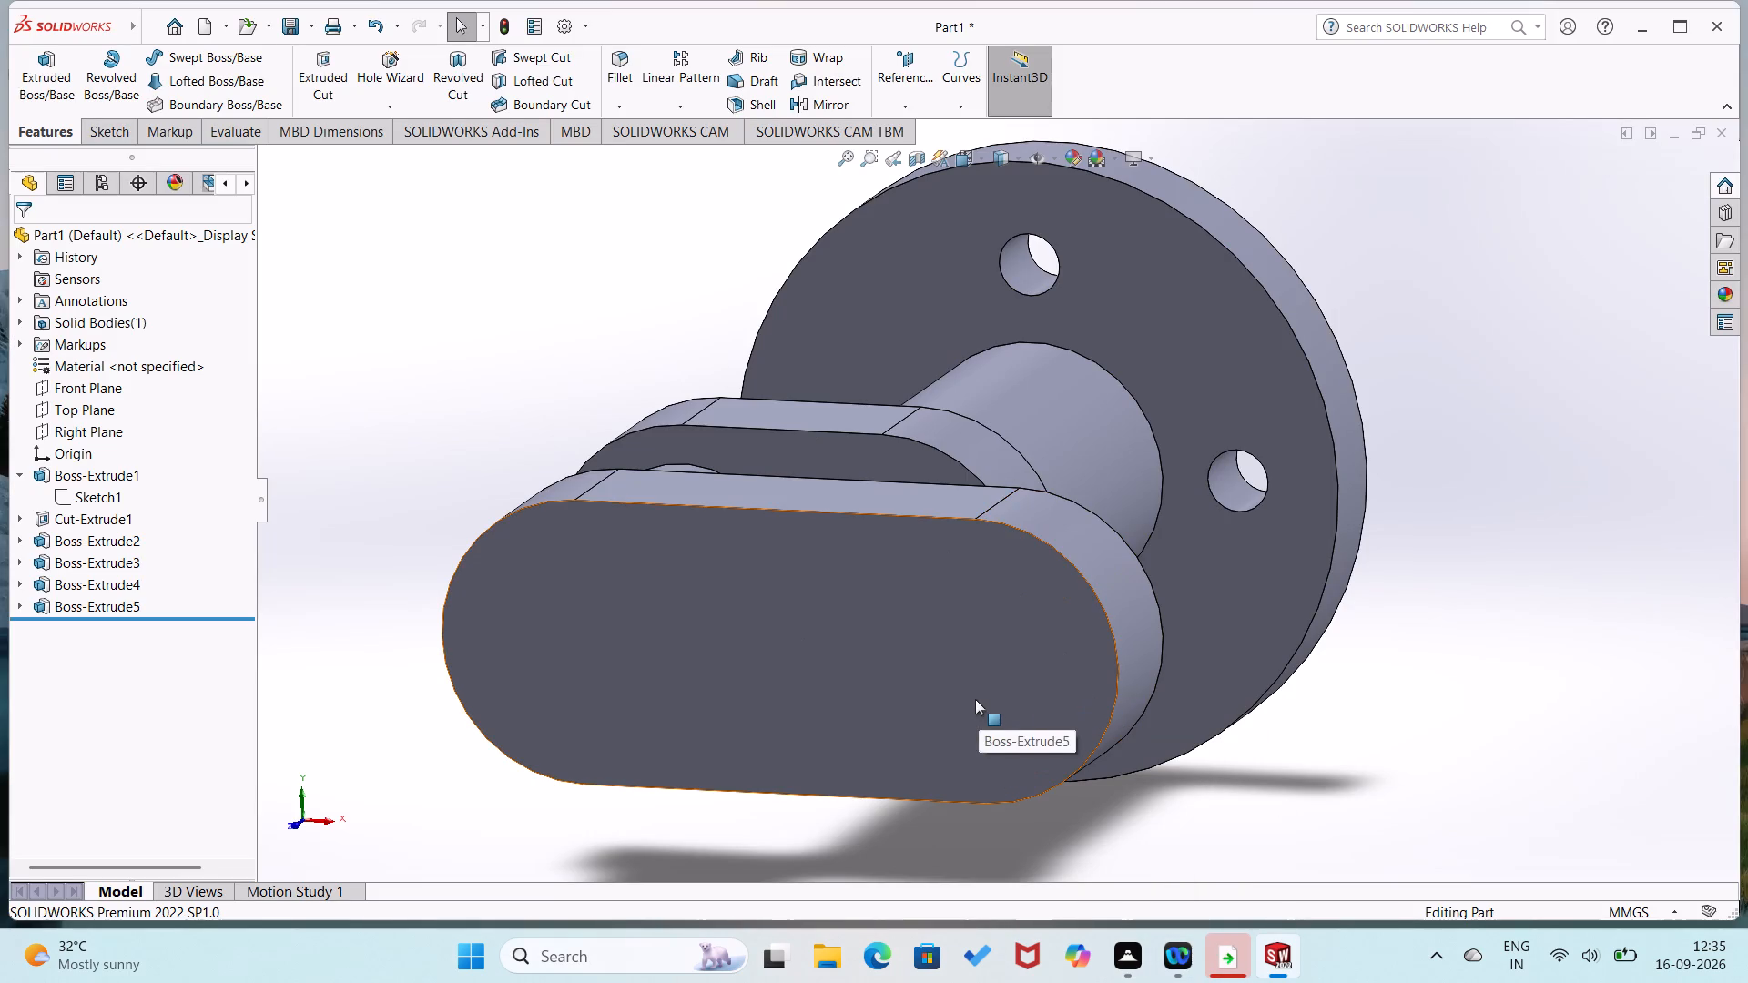
left_click(975, 699)
left_click(1066, 644)
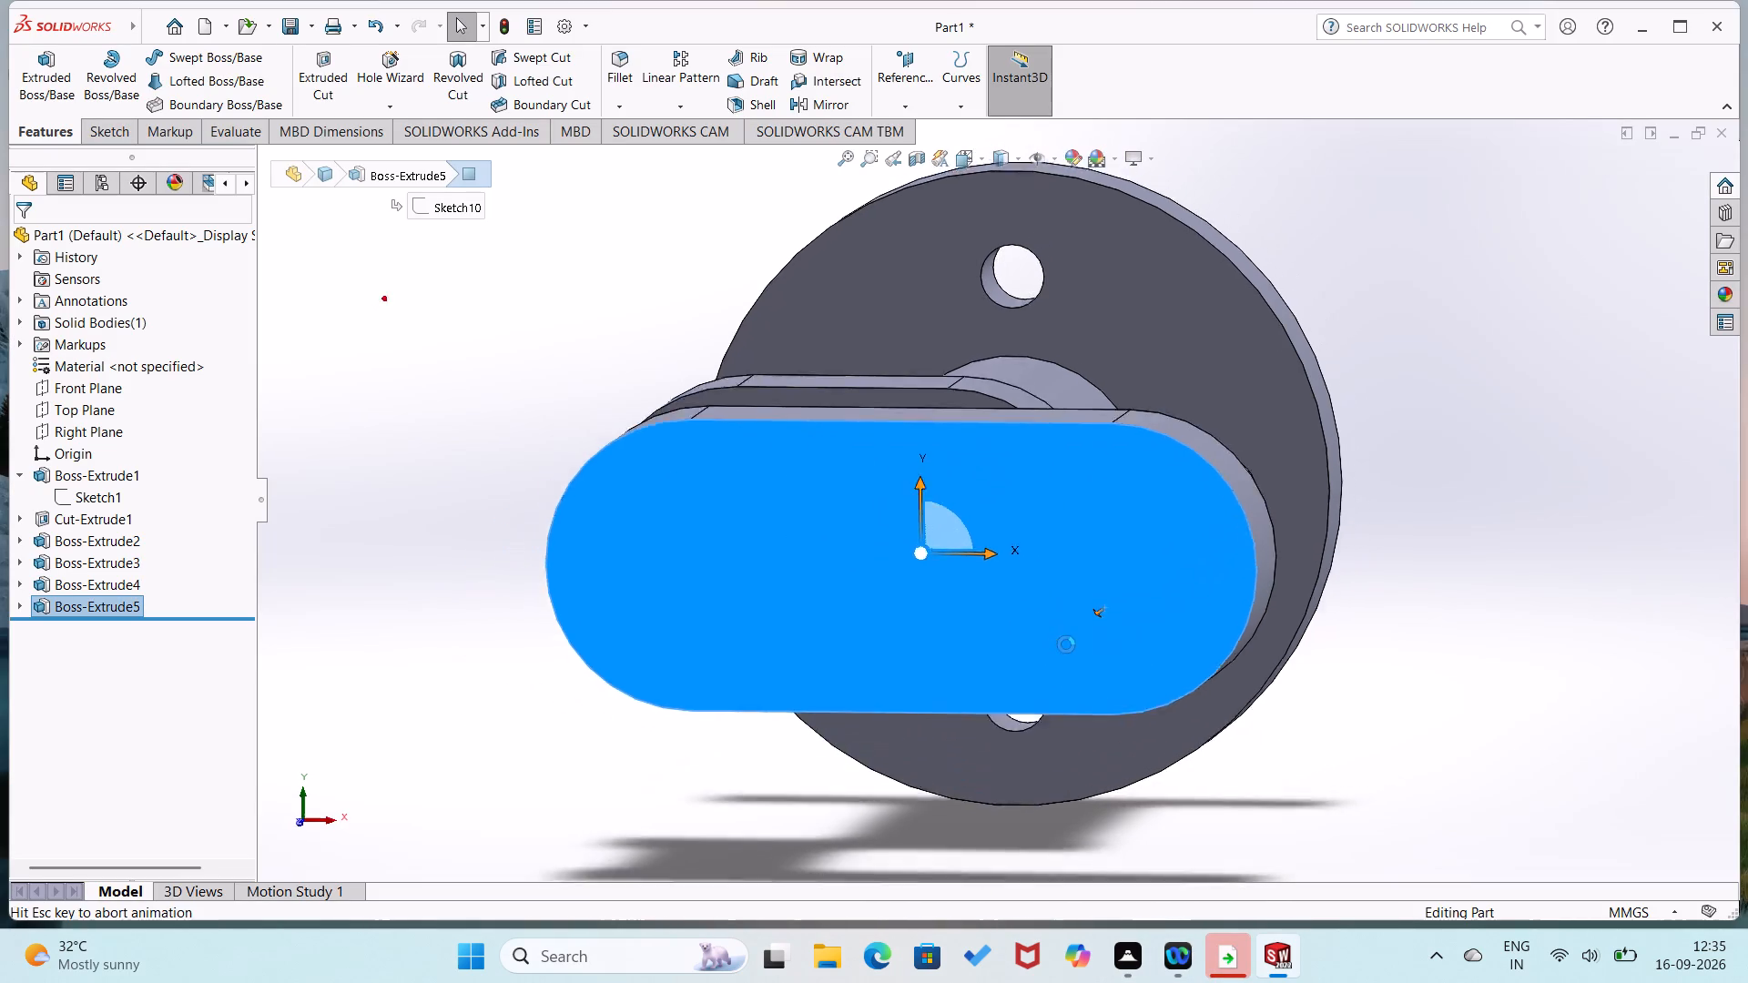
middle_click_drag(1385, 600, 1336, 663)
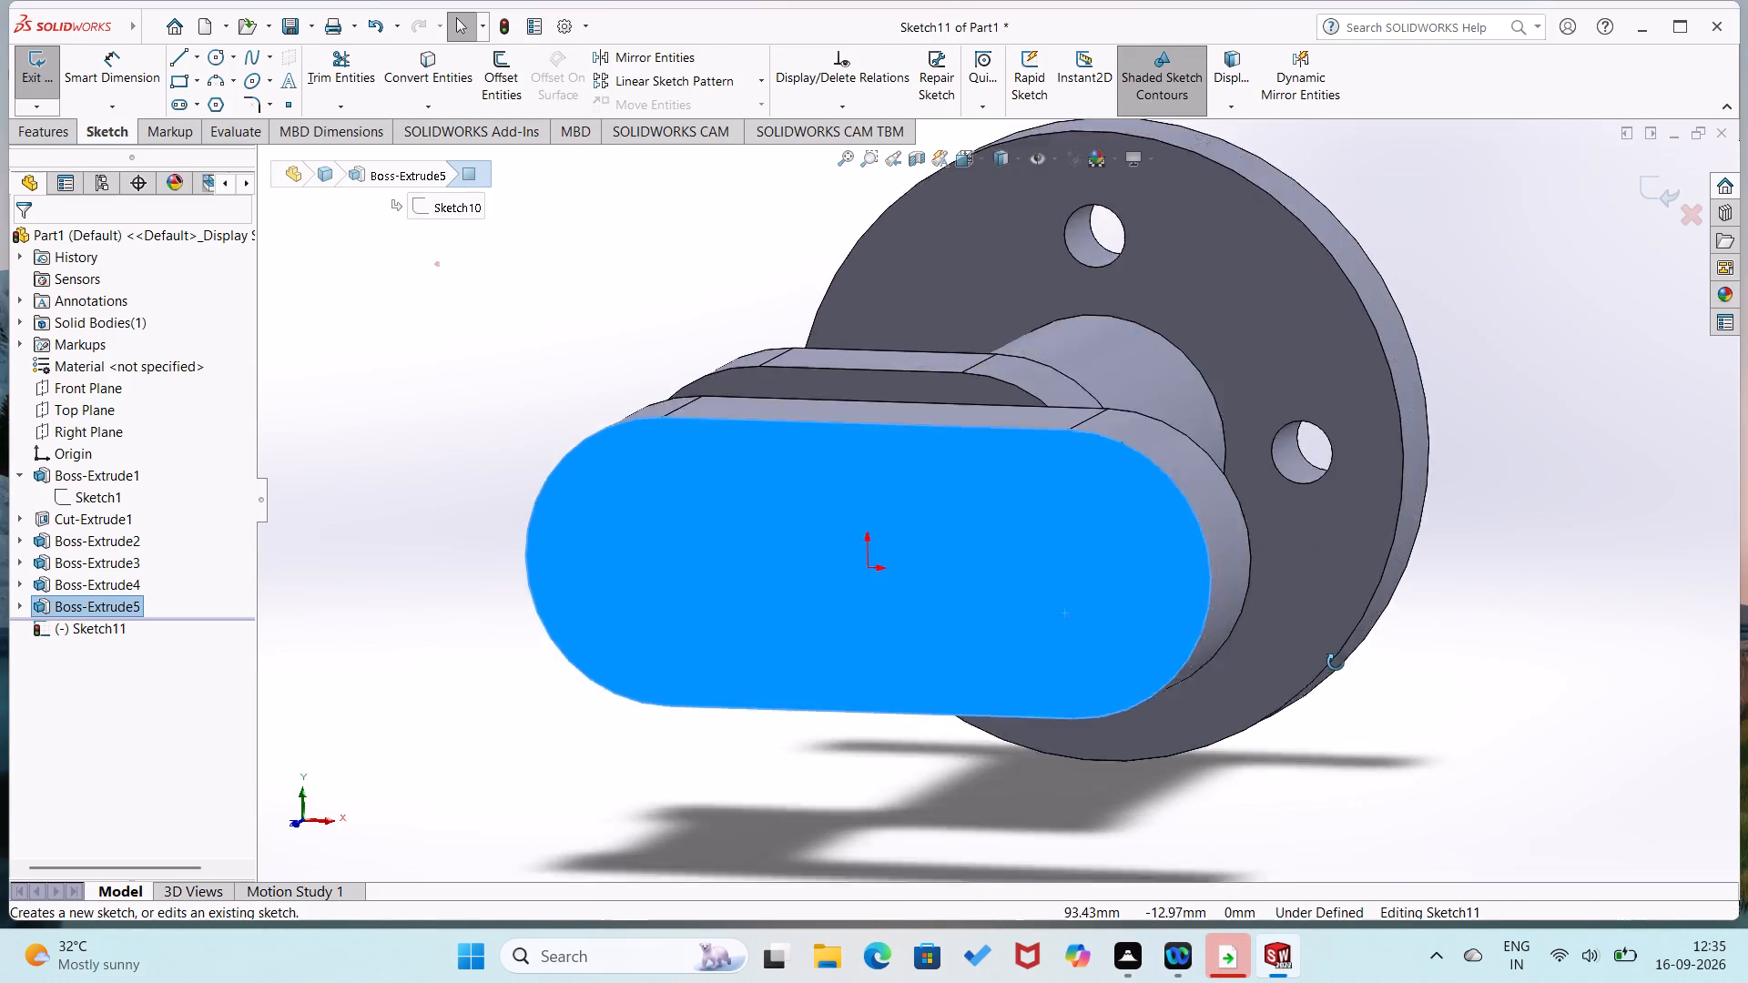
middle_click_drag(1336, 663, 1306, 702)
scroll(1310, 694, "down", 1)
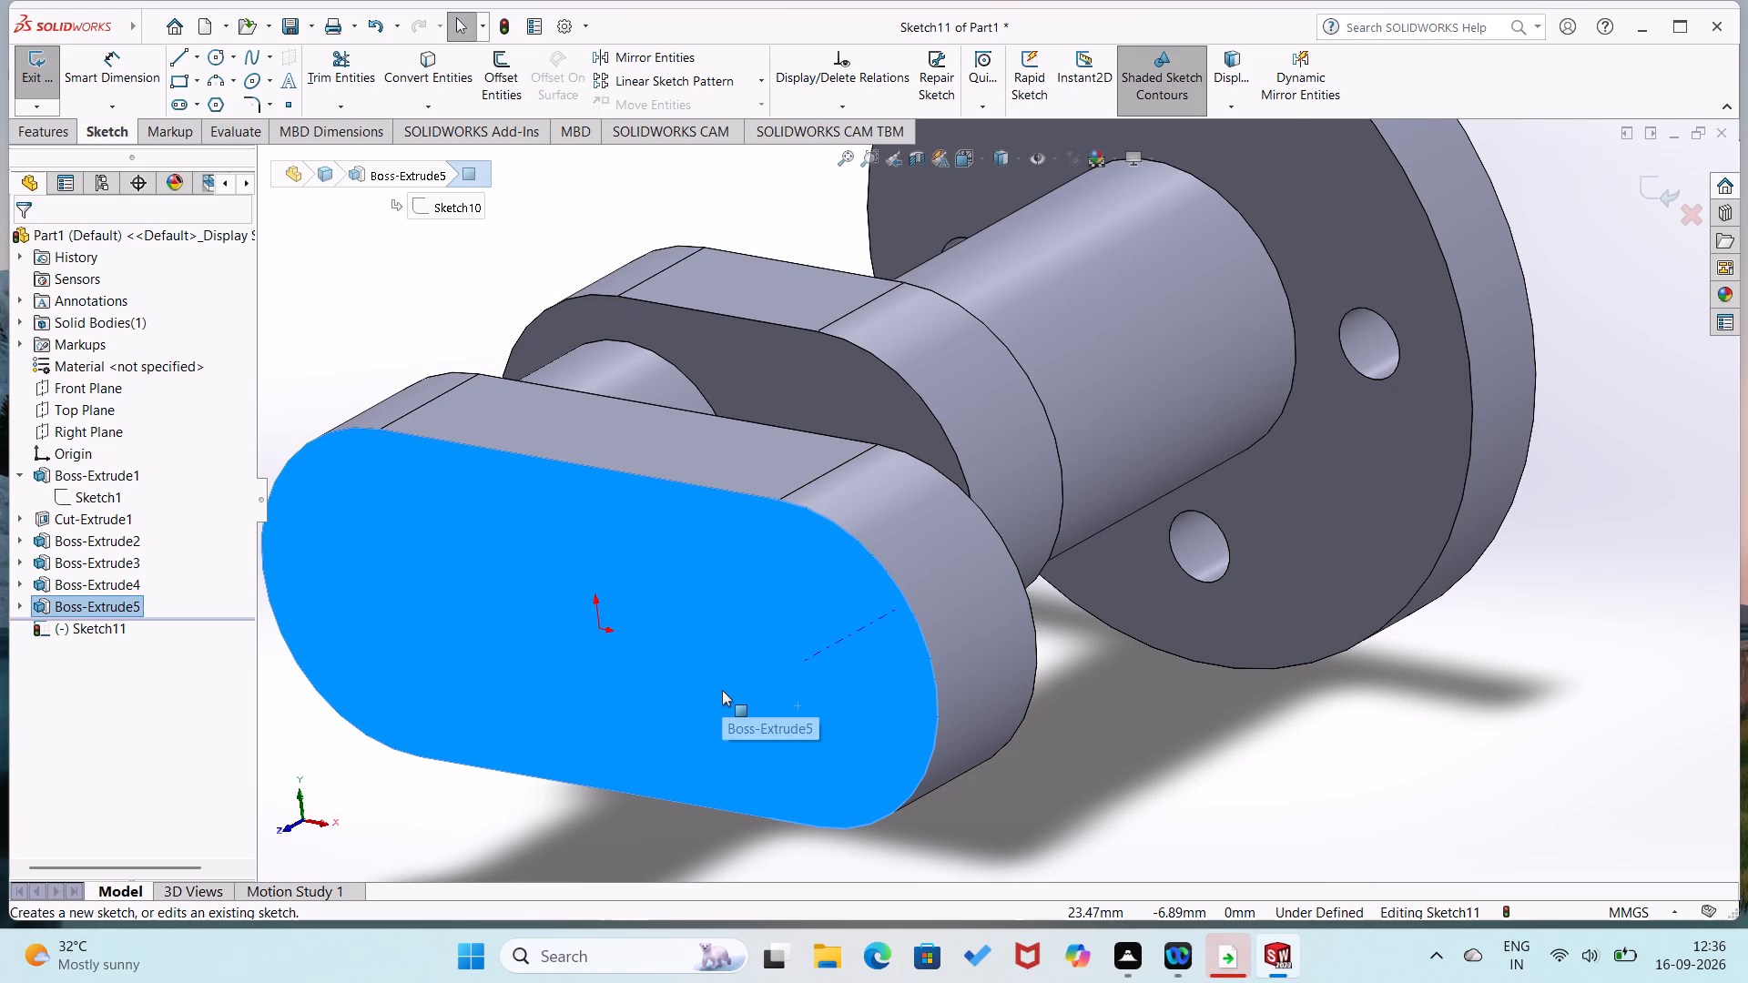
key("ctrl+8")
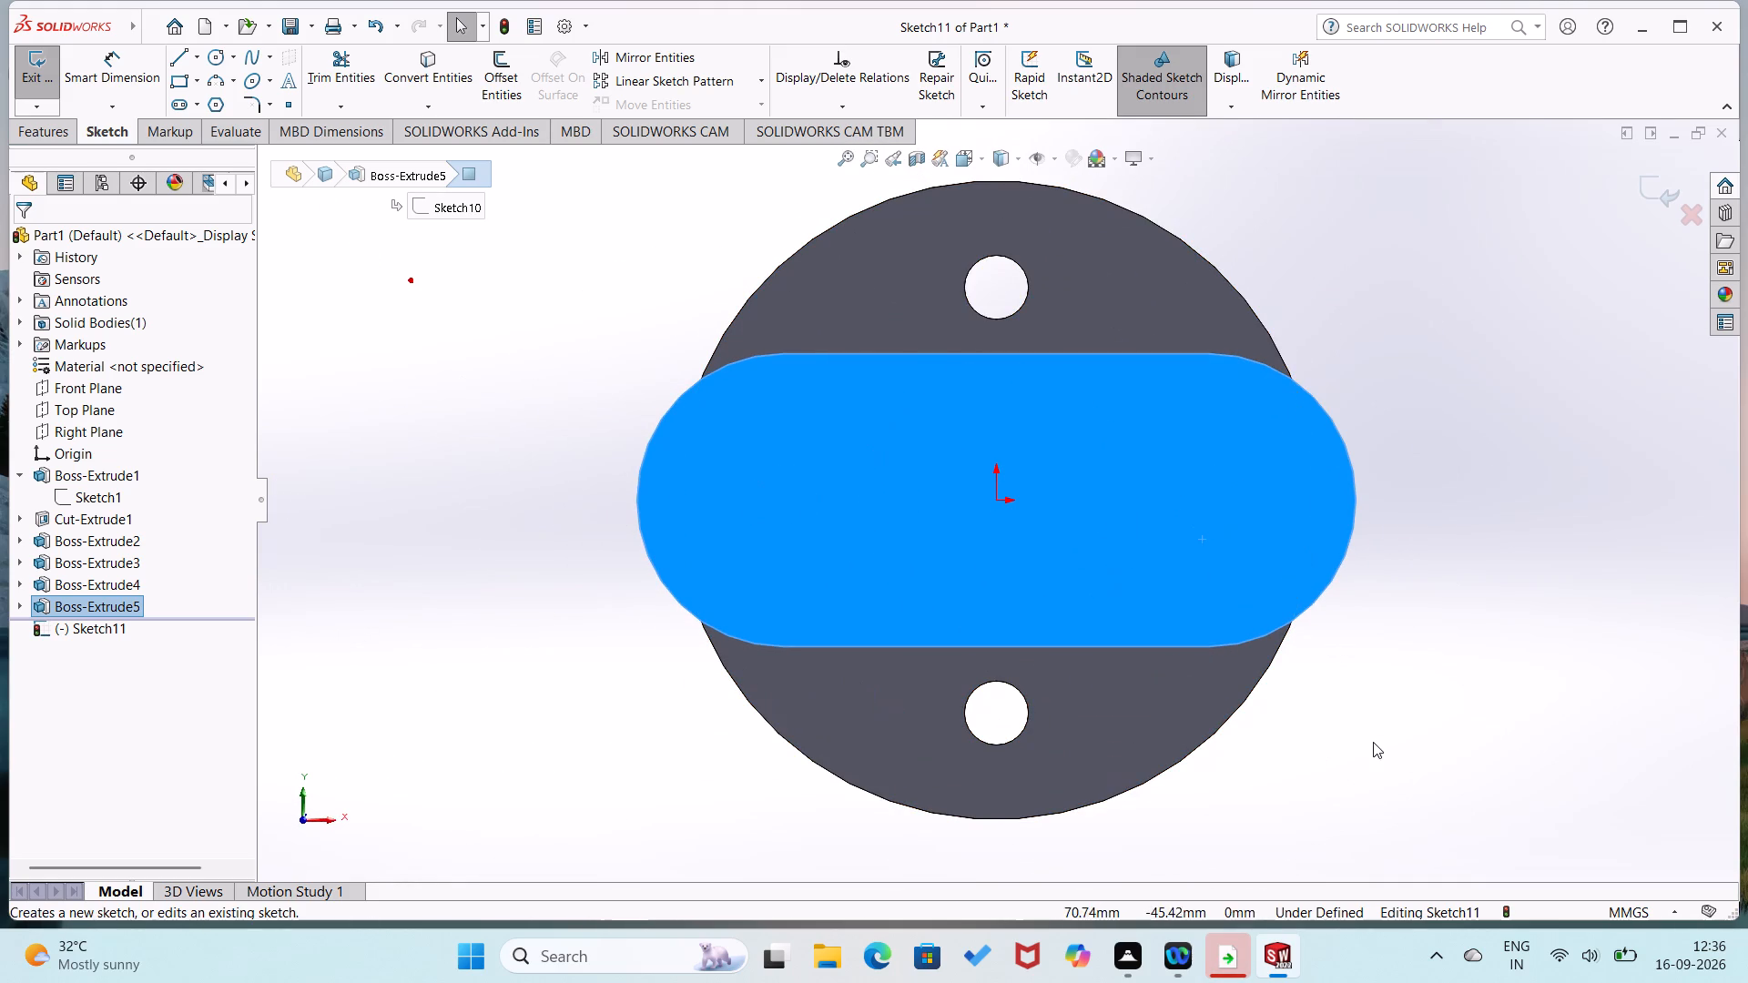
left_click(1374, 741)
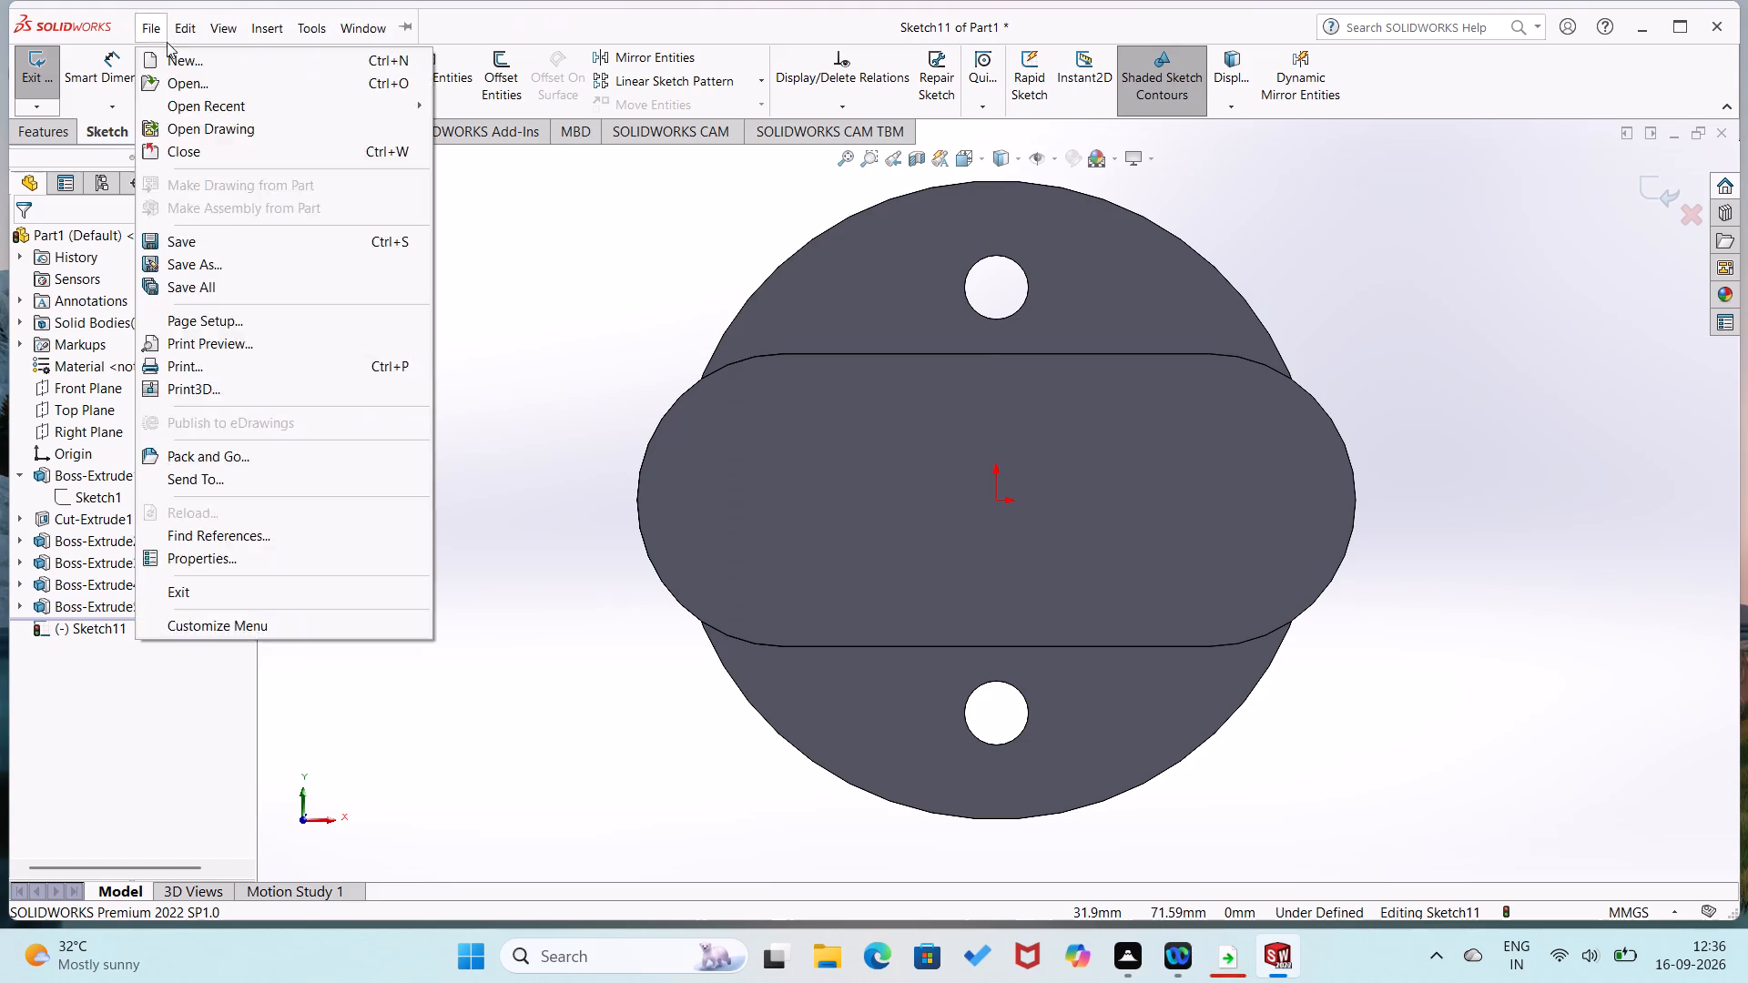
left_click(183, 63)
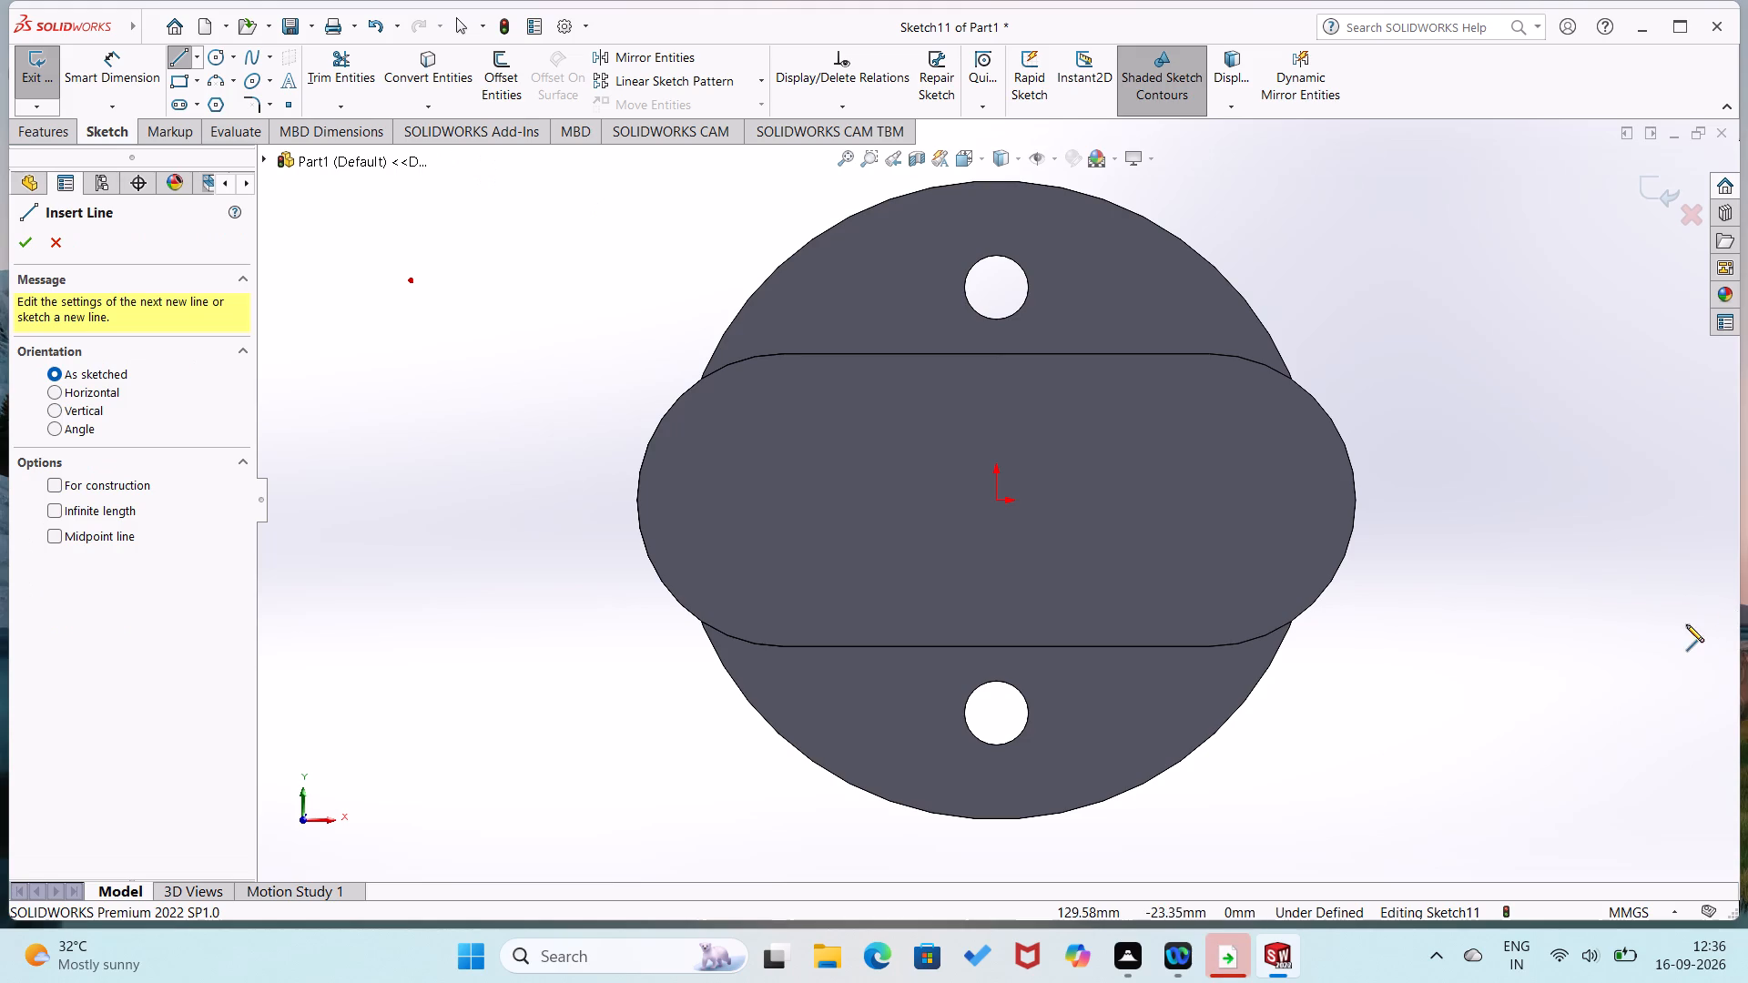
left_click(1211, 352)
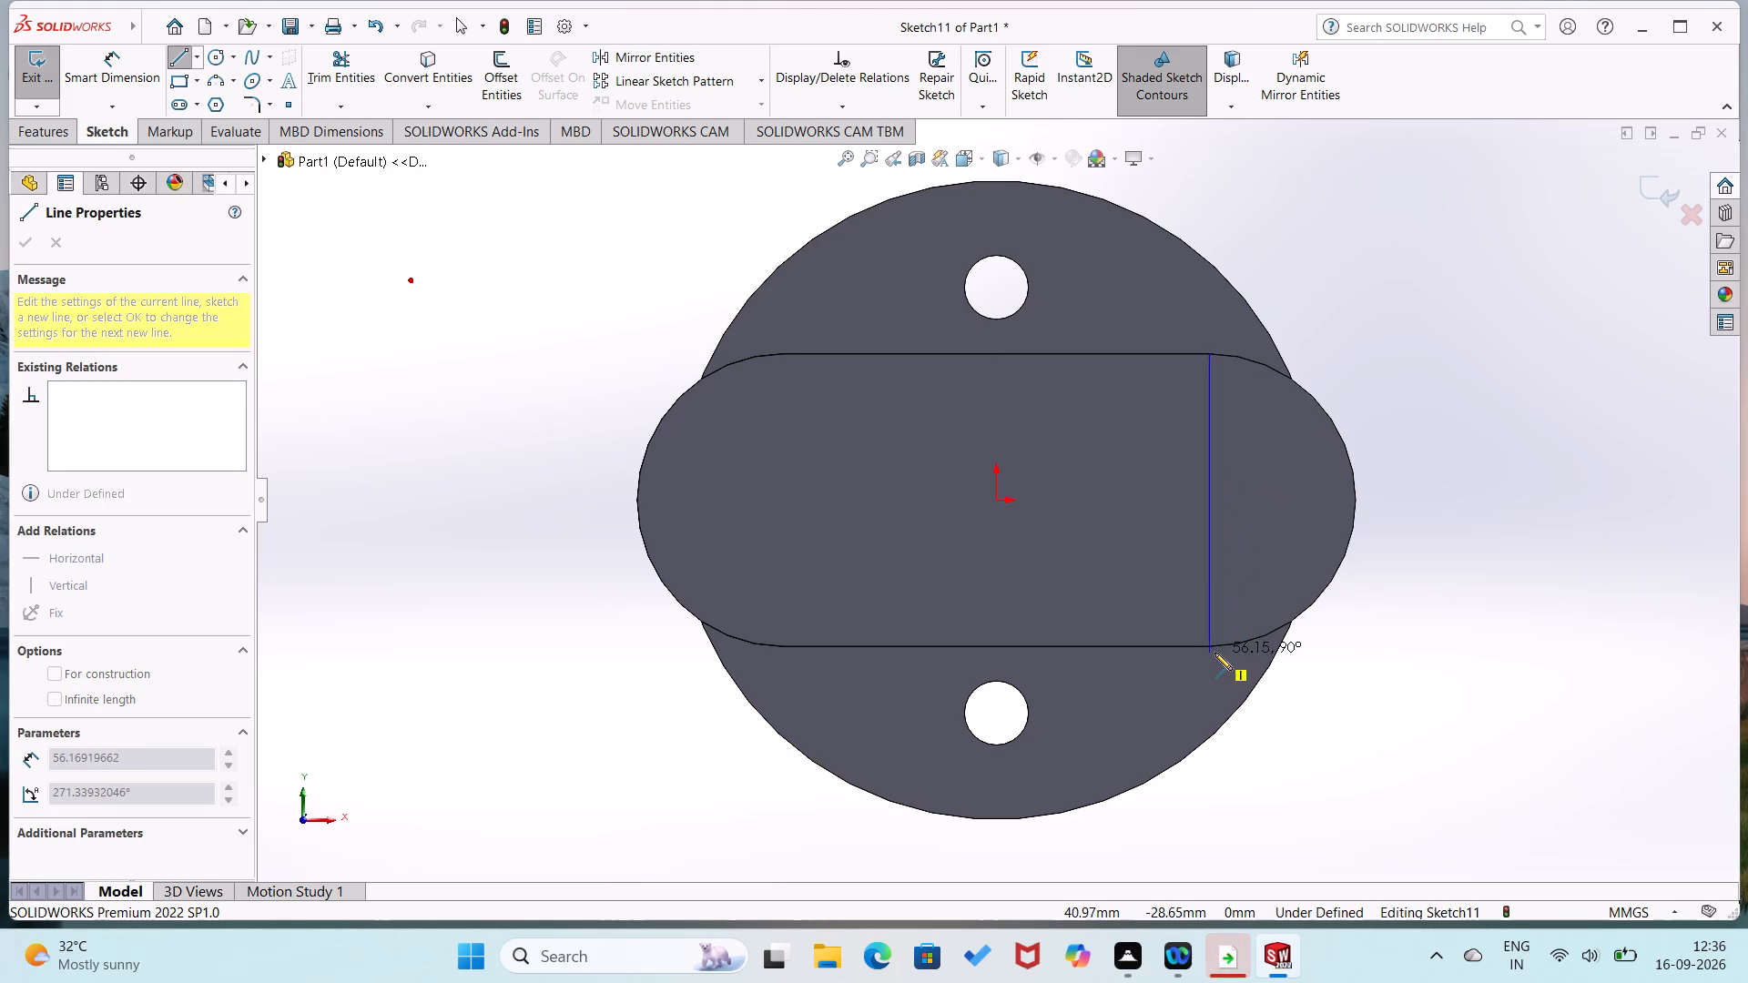
left_click(1208, 647)
right_click(1211, 645)
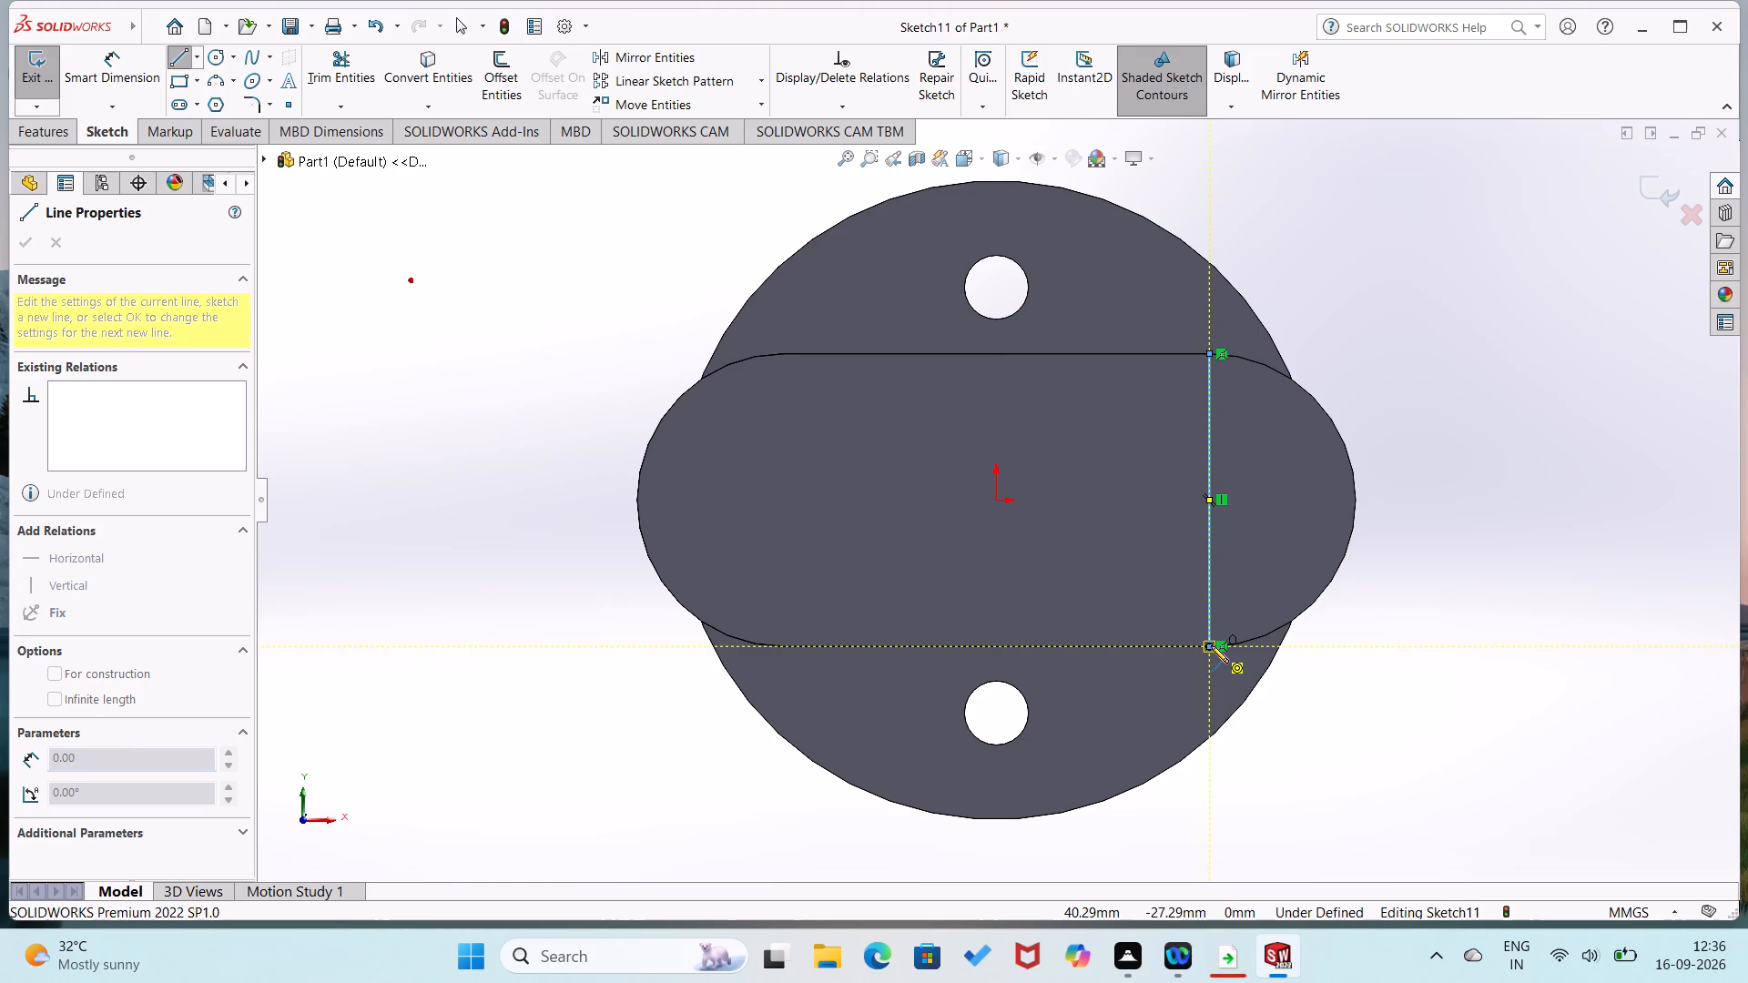
left_click(1253, 617)
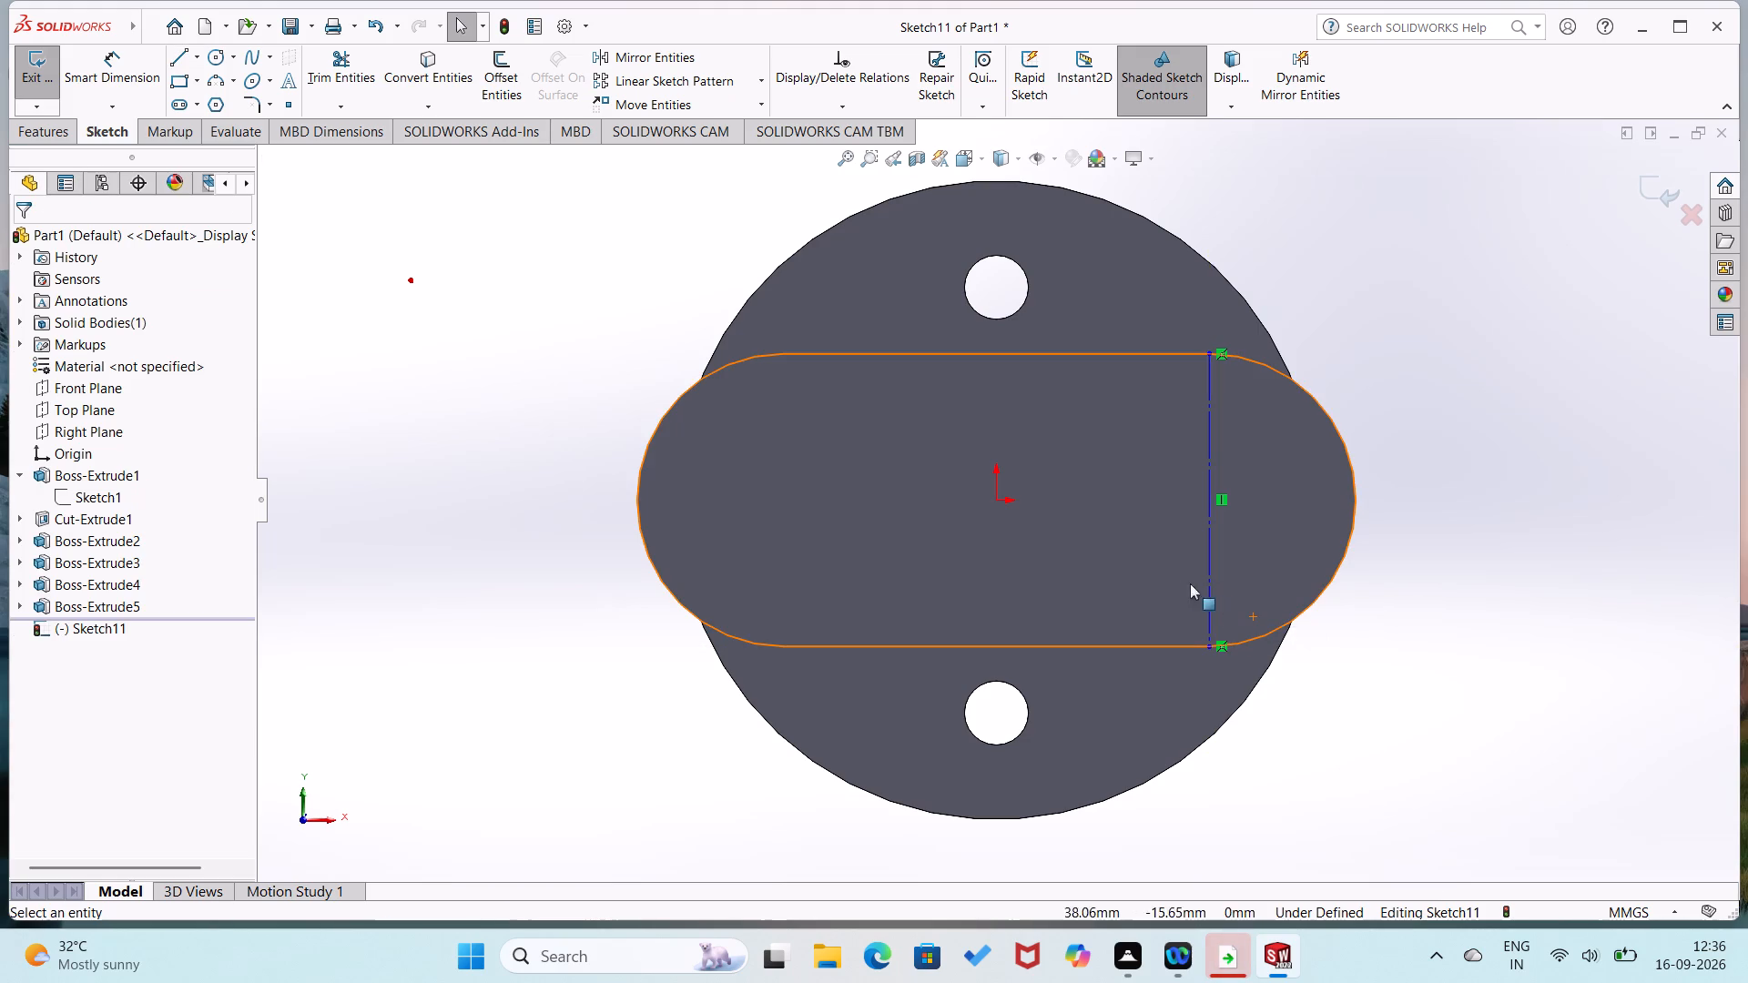
Sketch a circle about 21 mm in diameter centred on the construction line's midpoint.
left_click(218, 62)
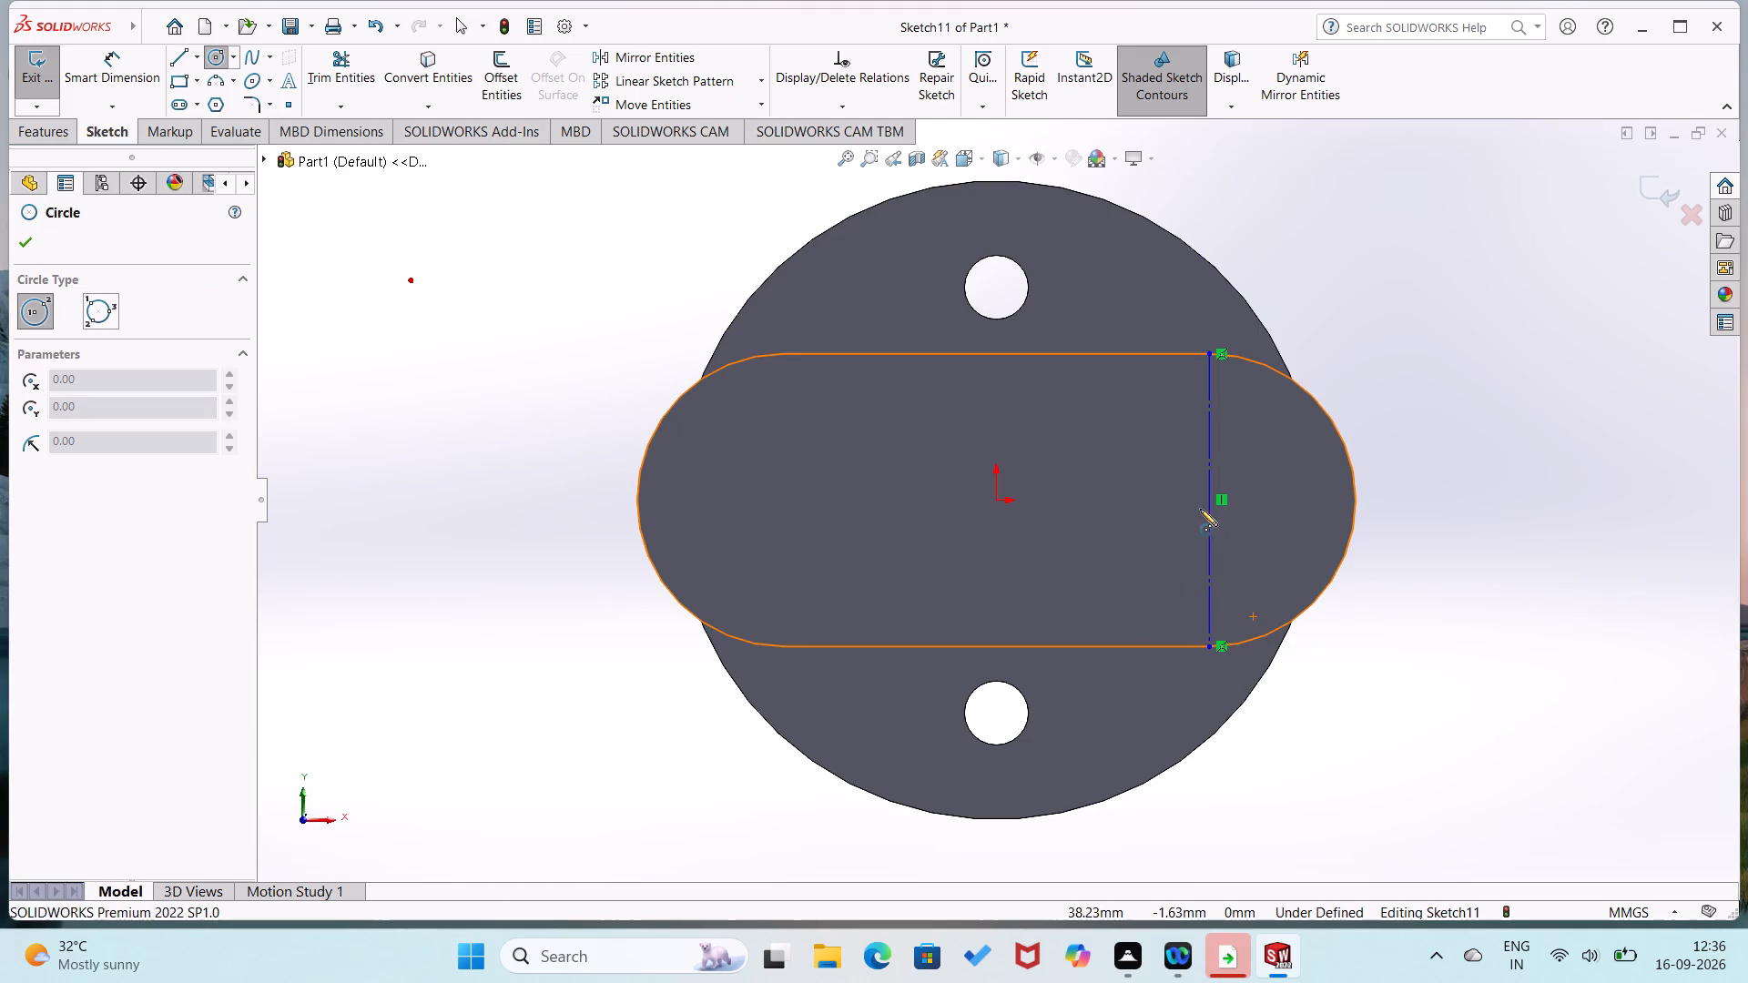
left_click(1211, 500)
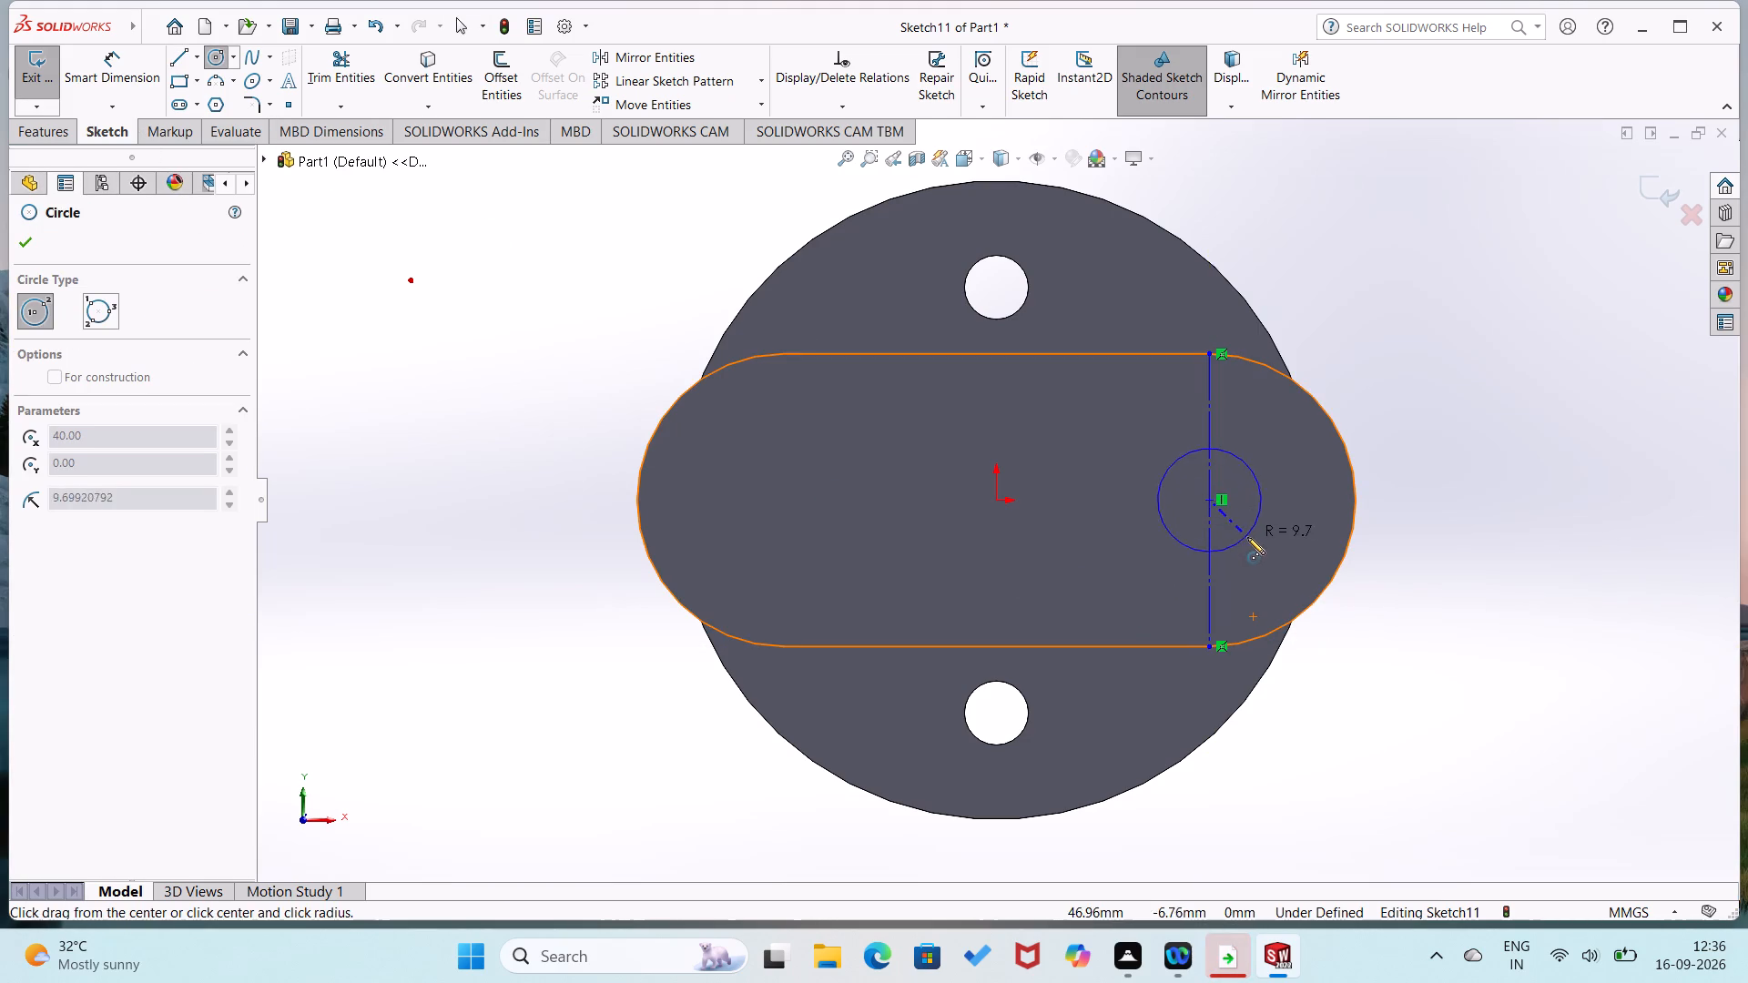
left_click(1249, 540)
Dimension the circle's diameter as 45 mm.
right_click_drag(1274, 549, 1335, 417)
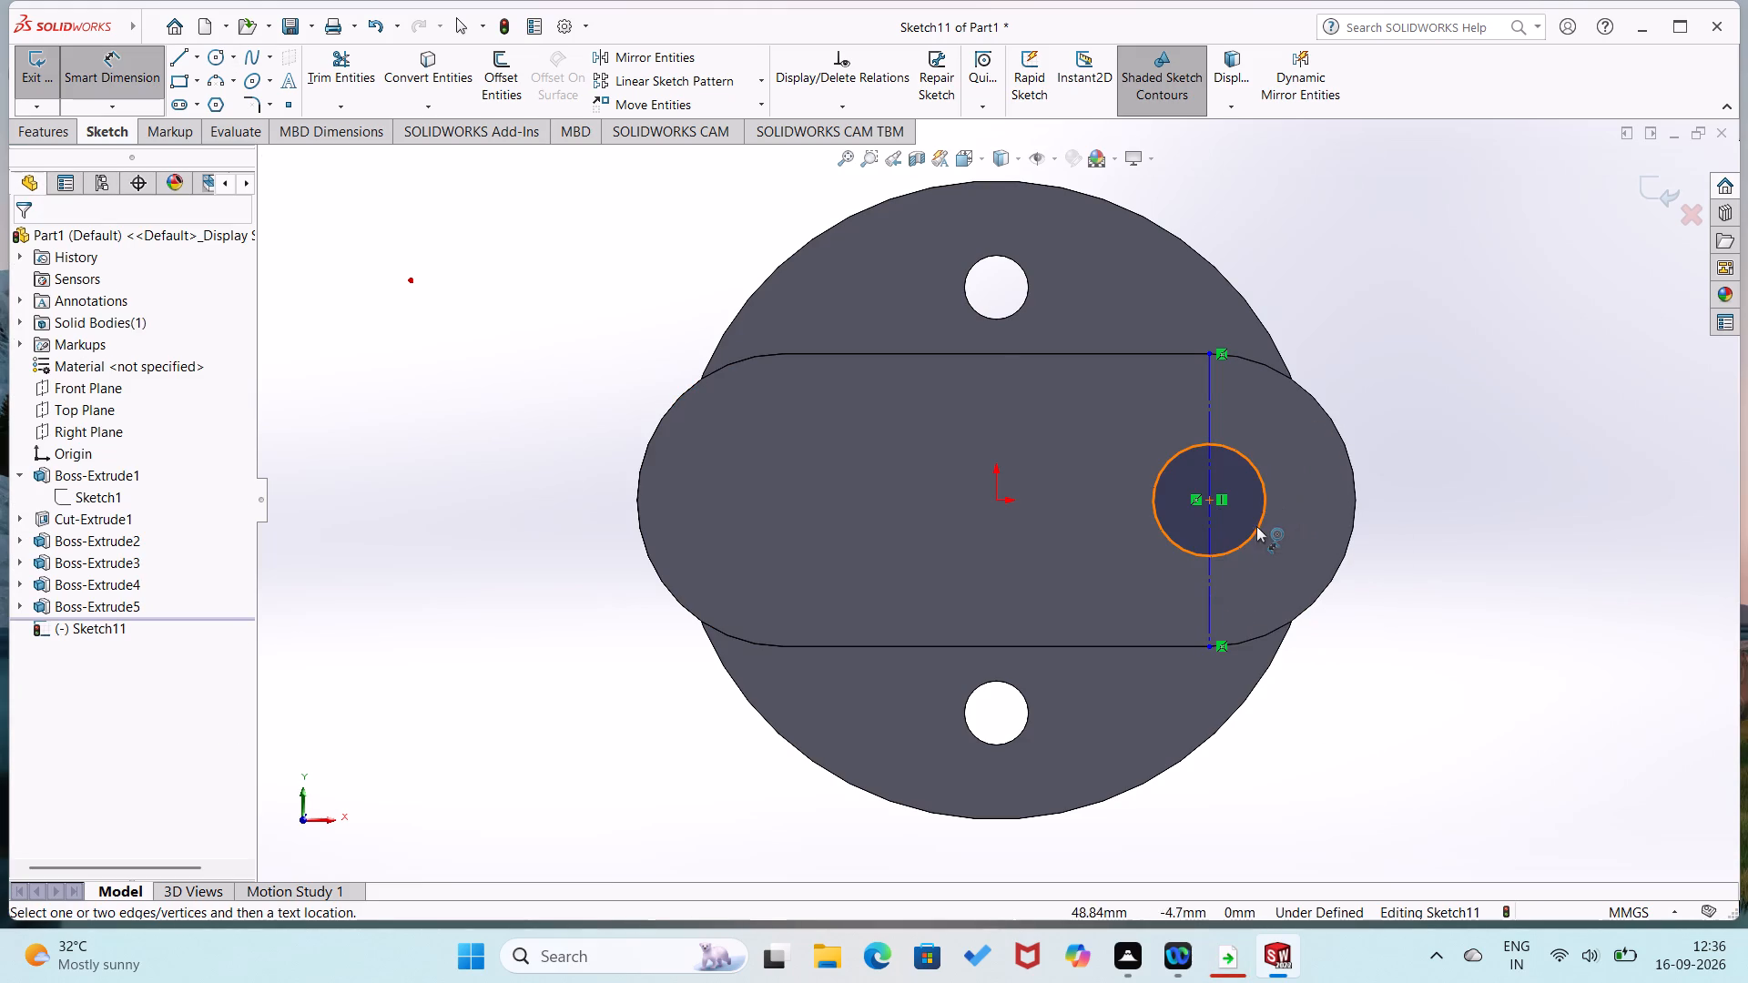
left_click(1256, 526)
left_click(1477, 518)
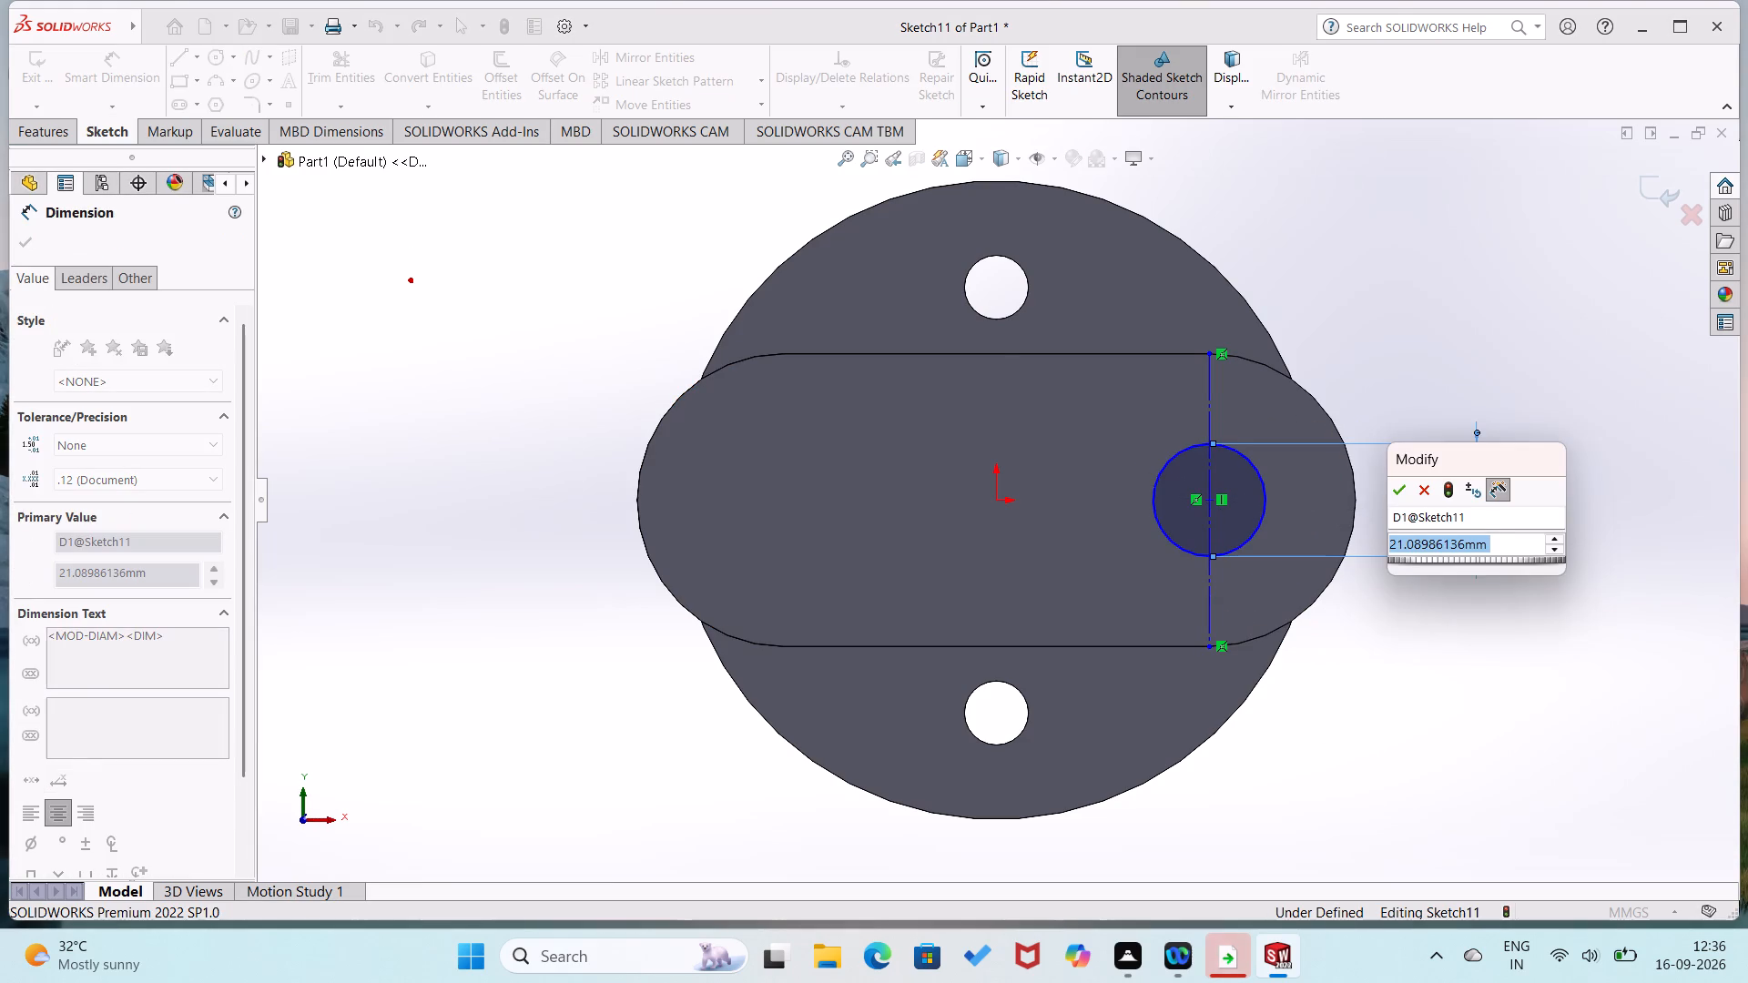
type("45")
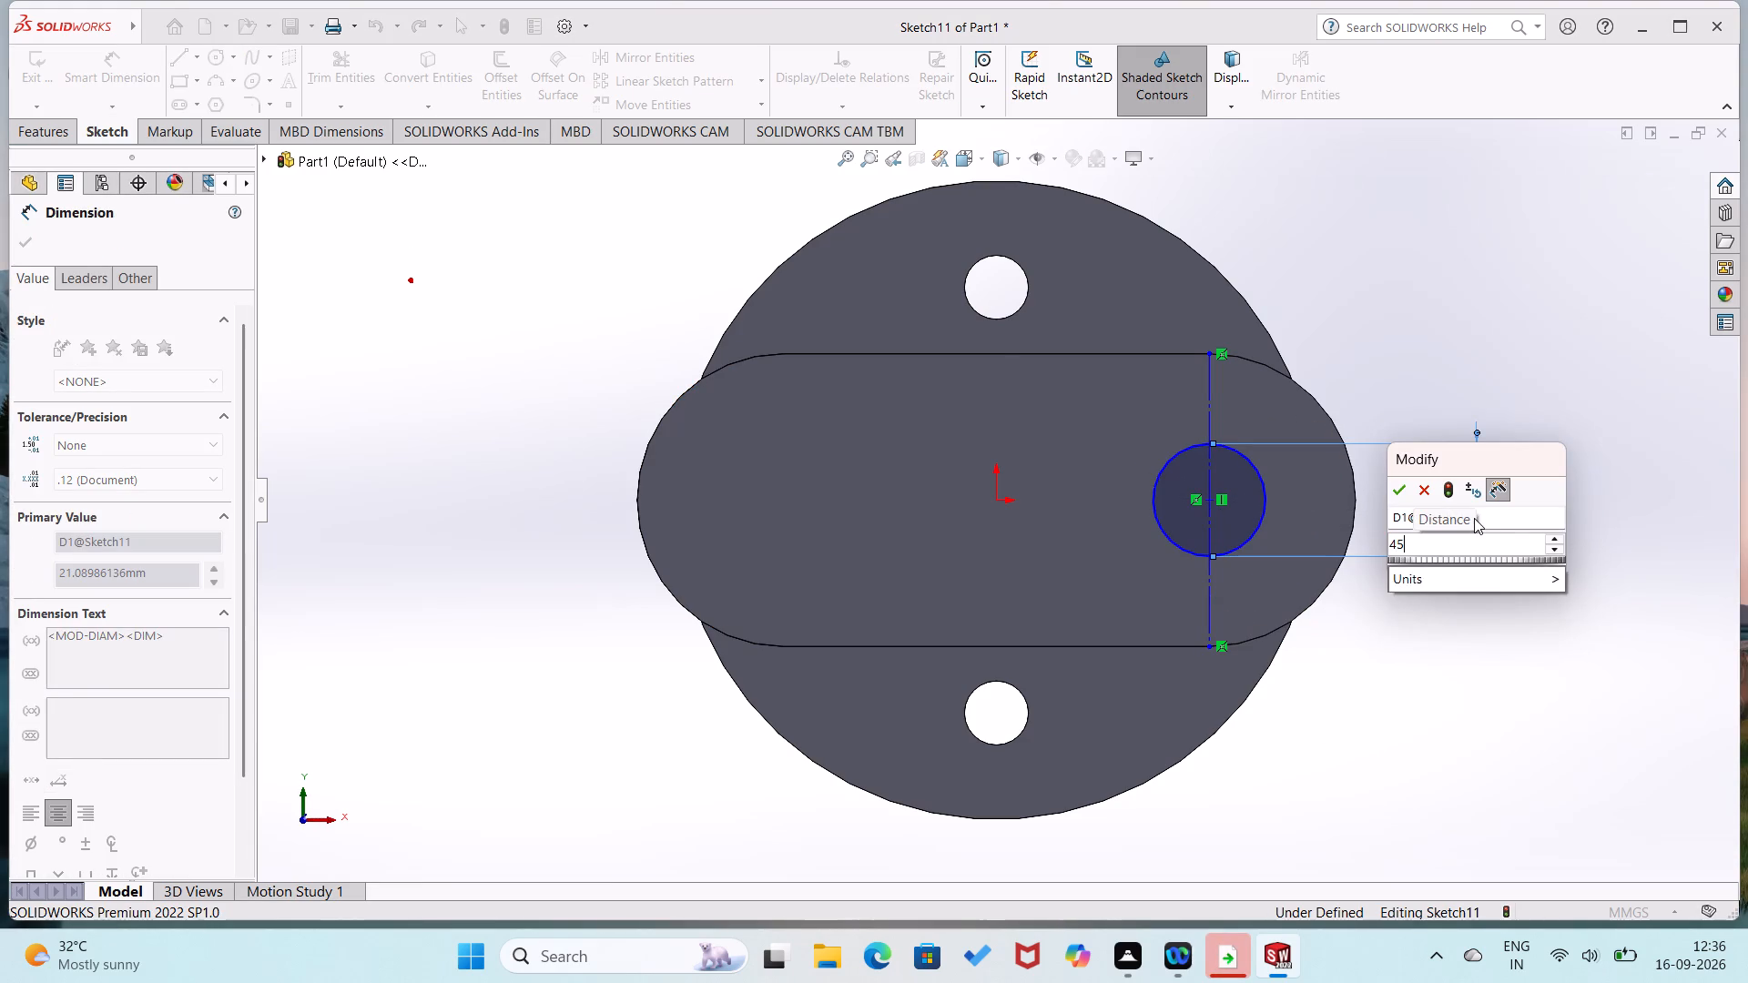
key("Return")
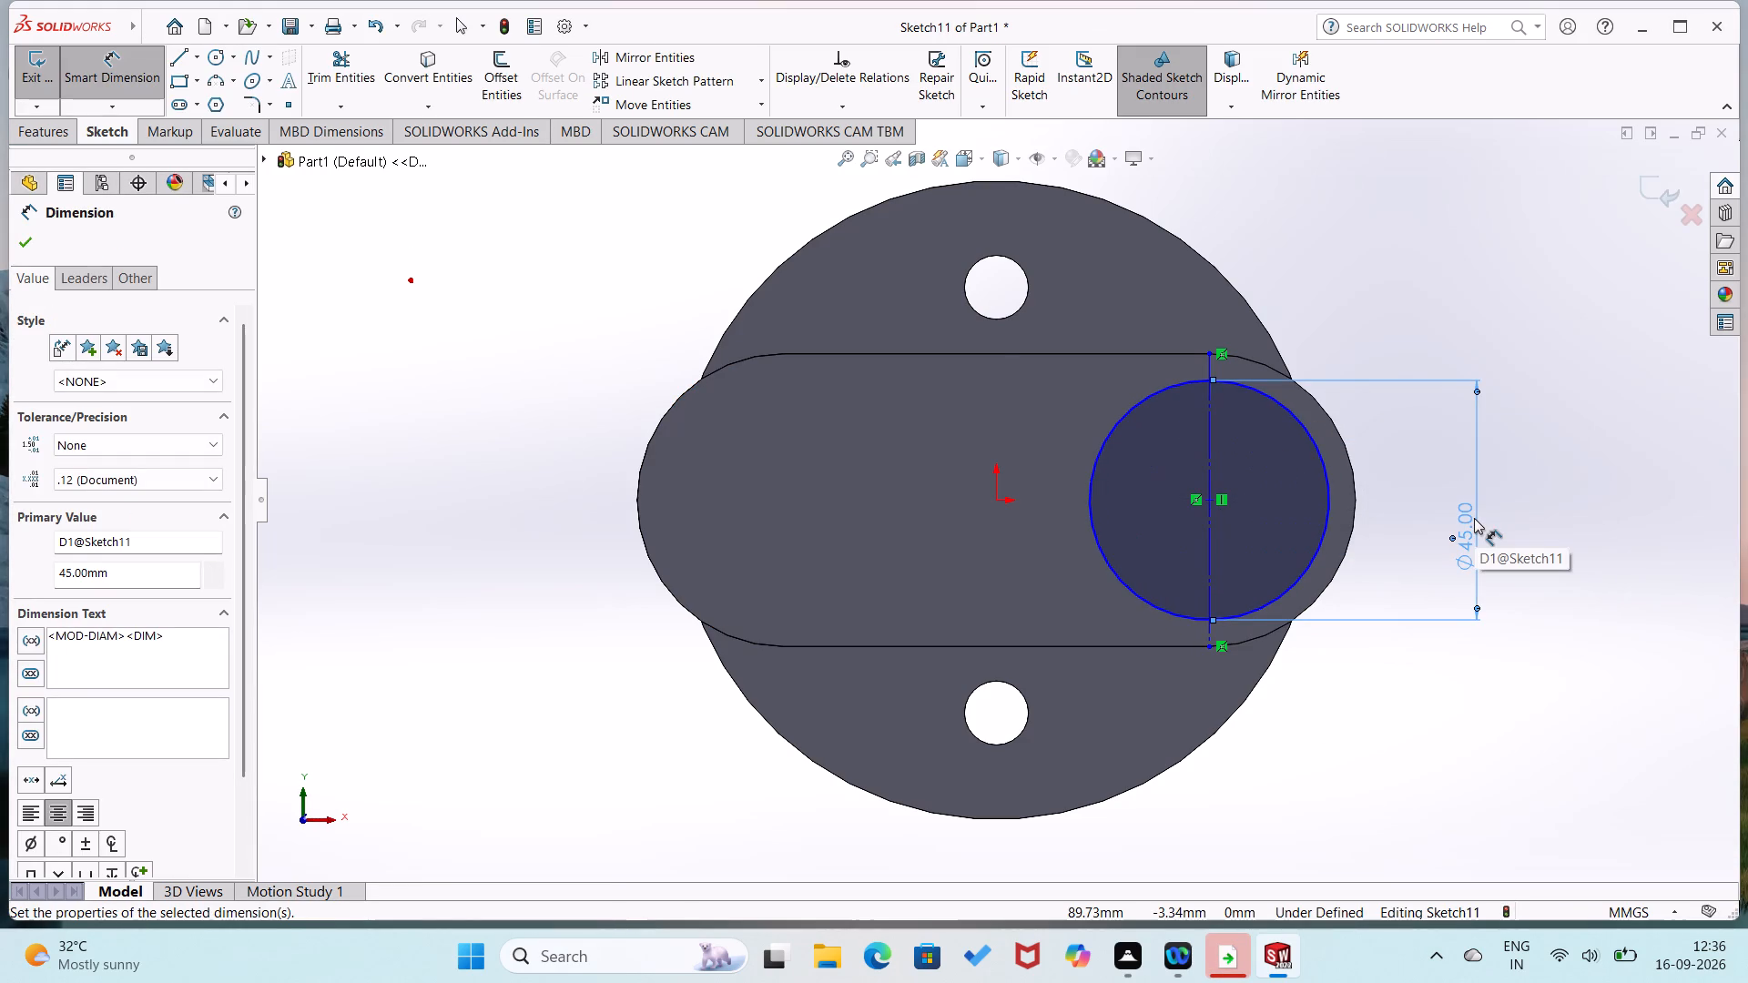
left_click(1510, 492)
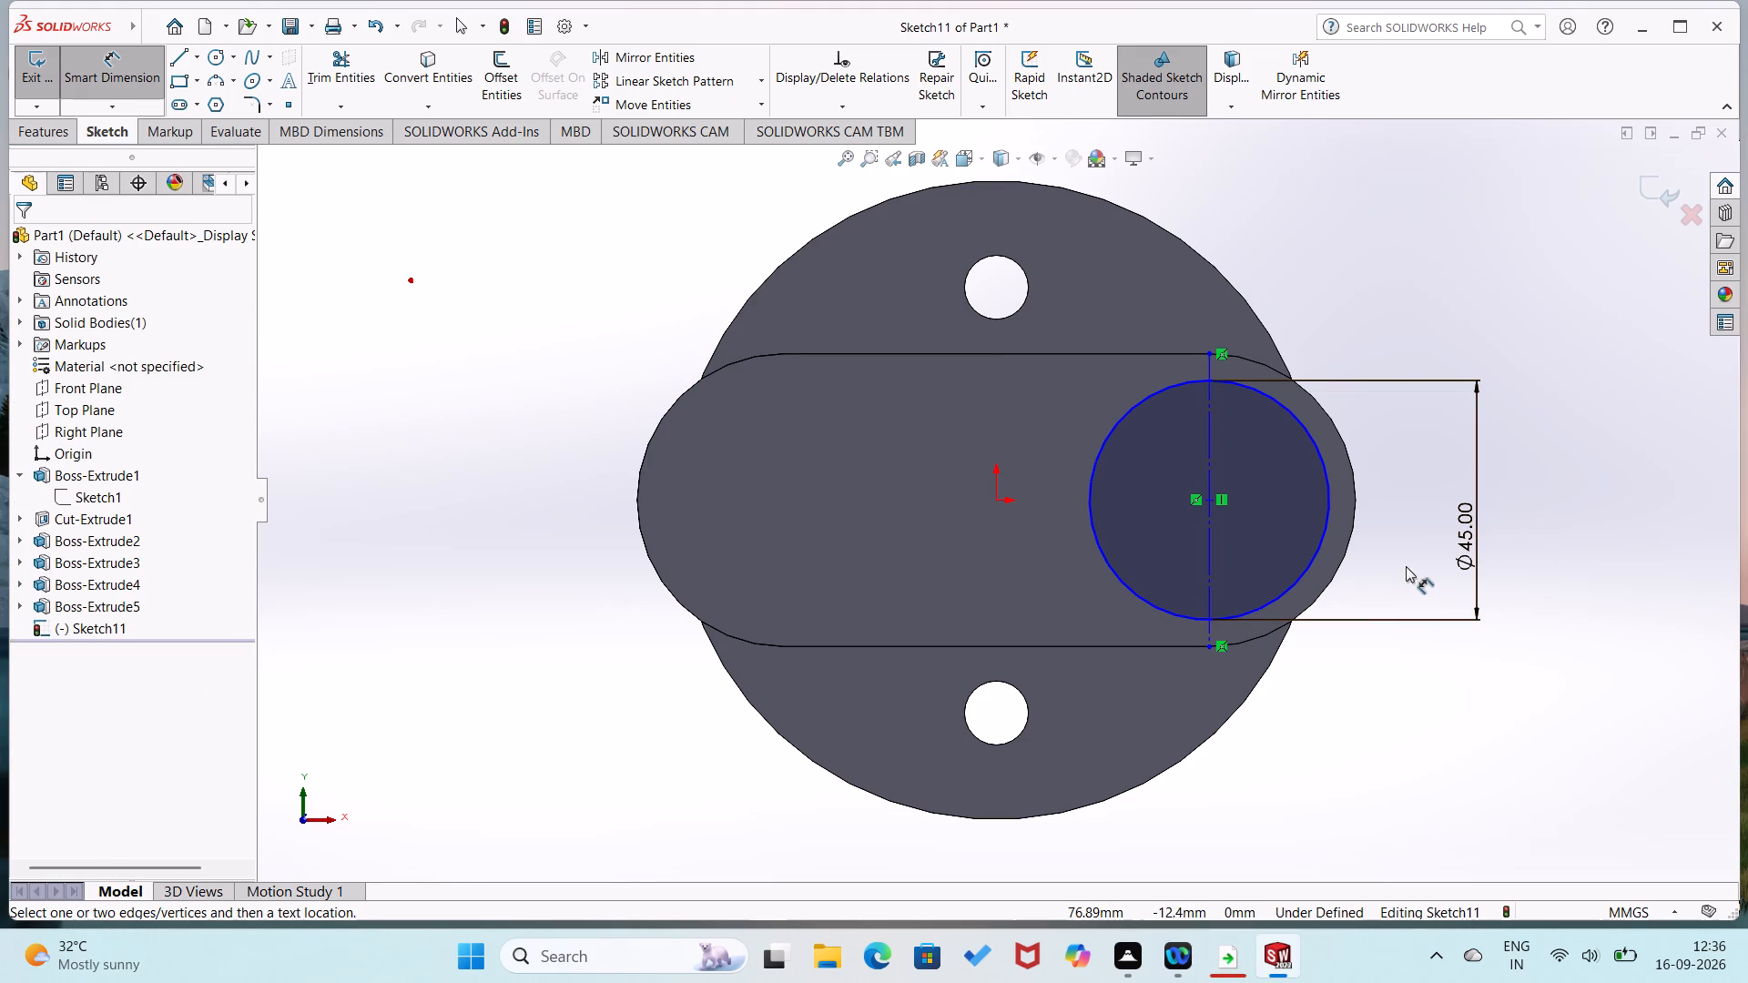
left_click_drag(1406, 566, 1415, 469)
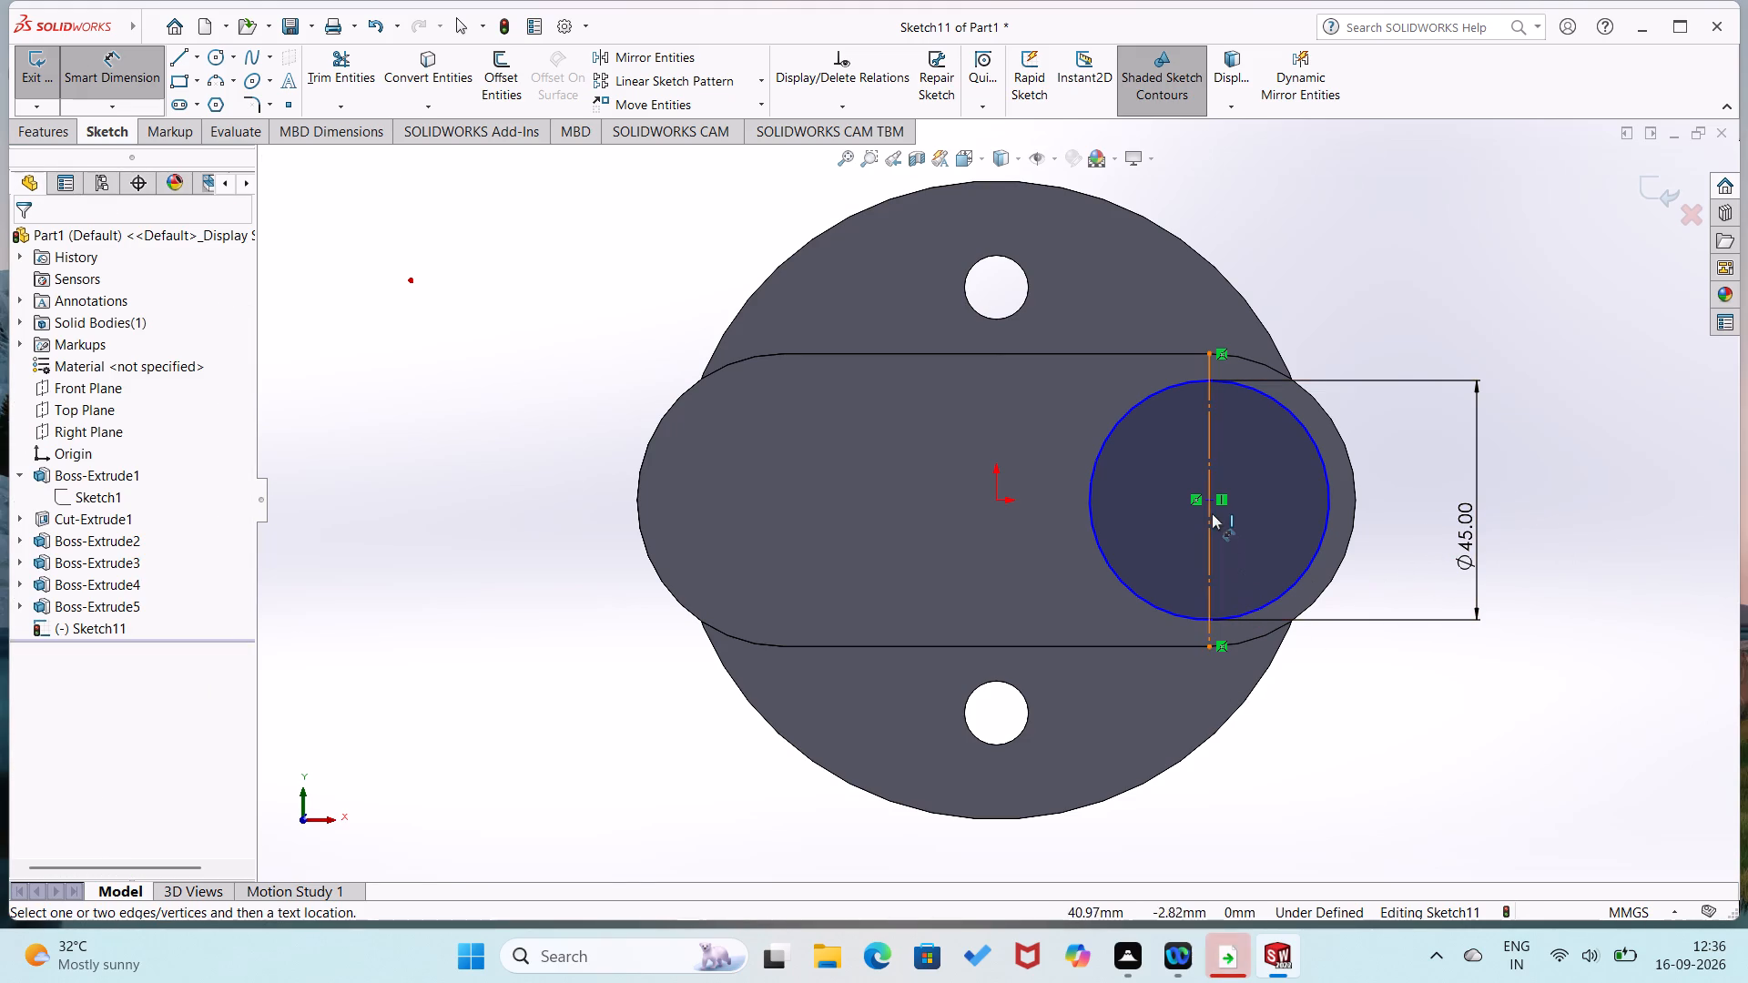
key("Escape")
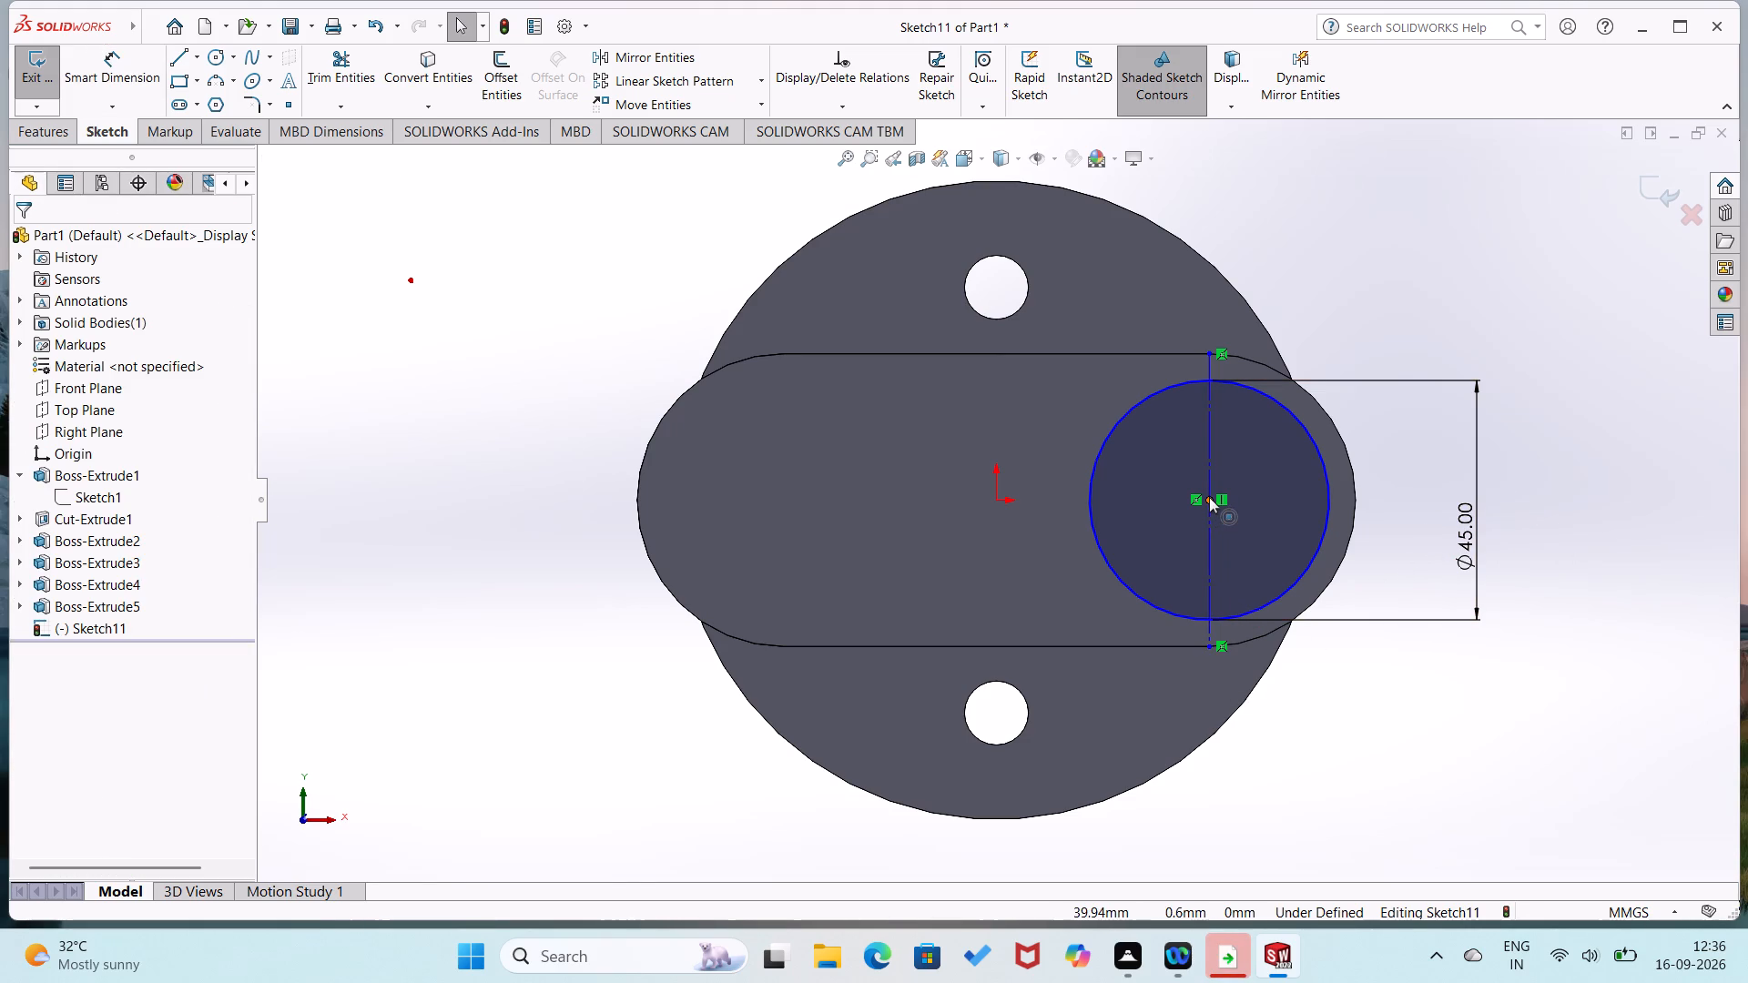
Add a Horizontal relation between the circle's centre point and the origin.
left_click(1210, 498)
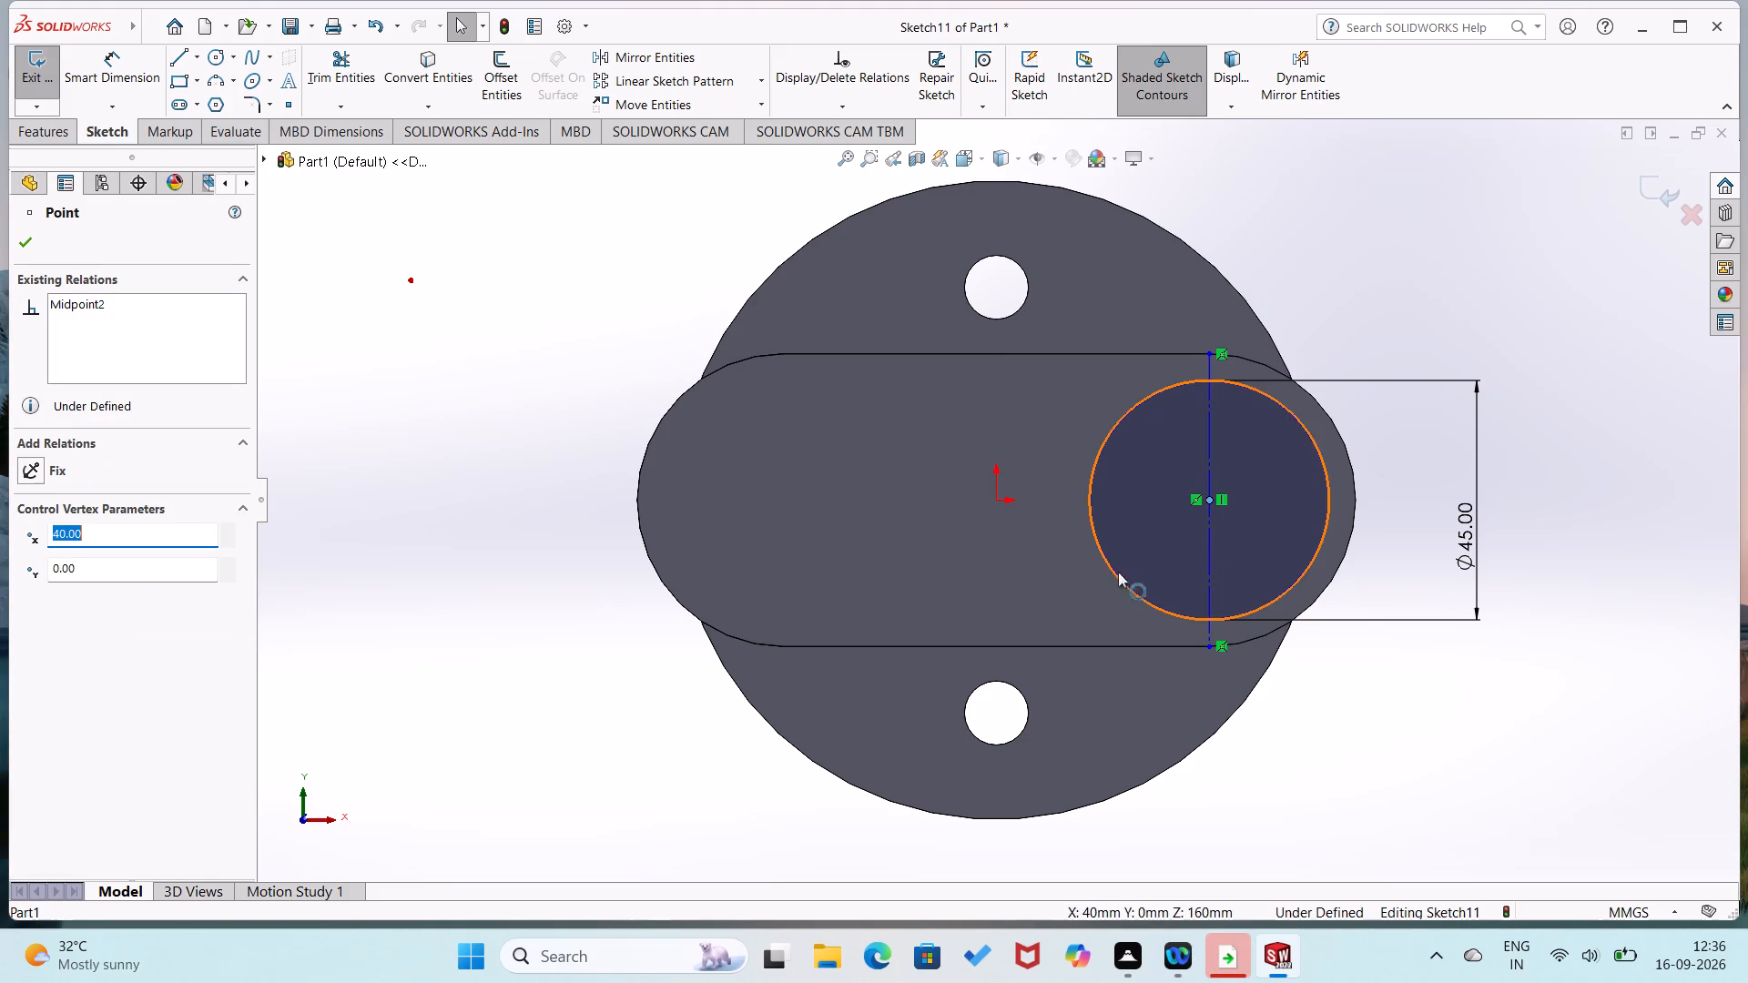
left_click(998, 501, "ctrl")
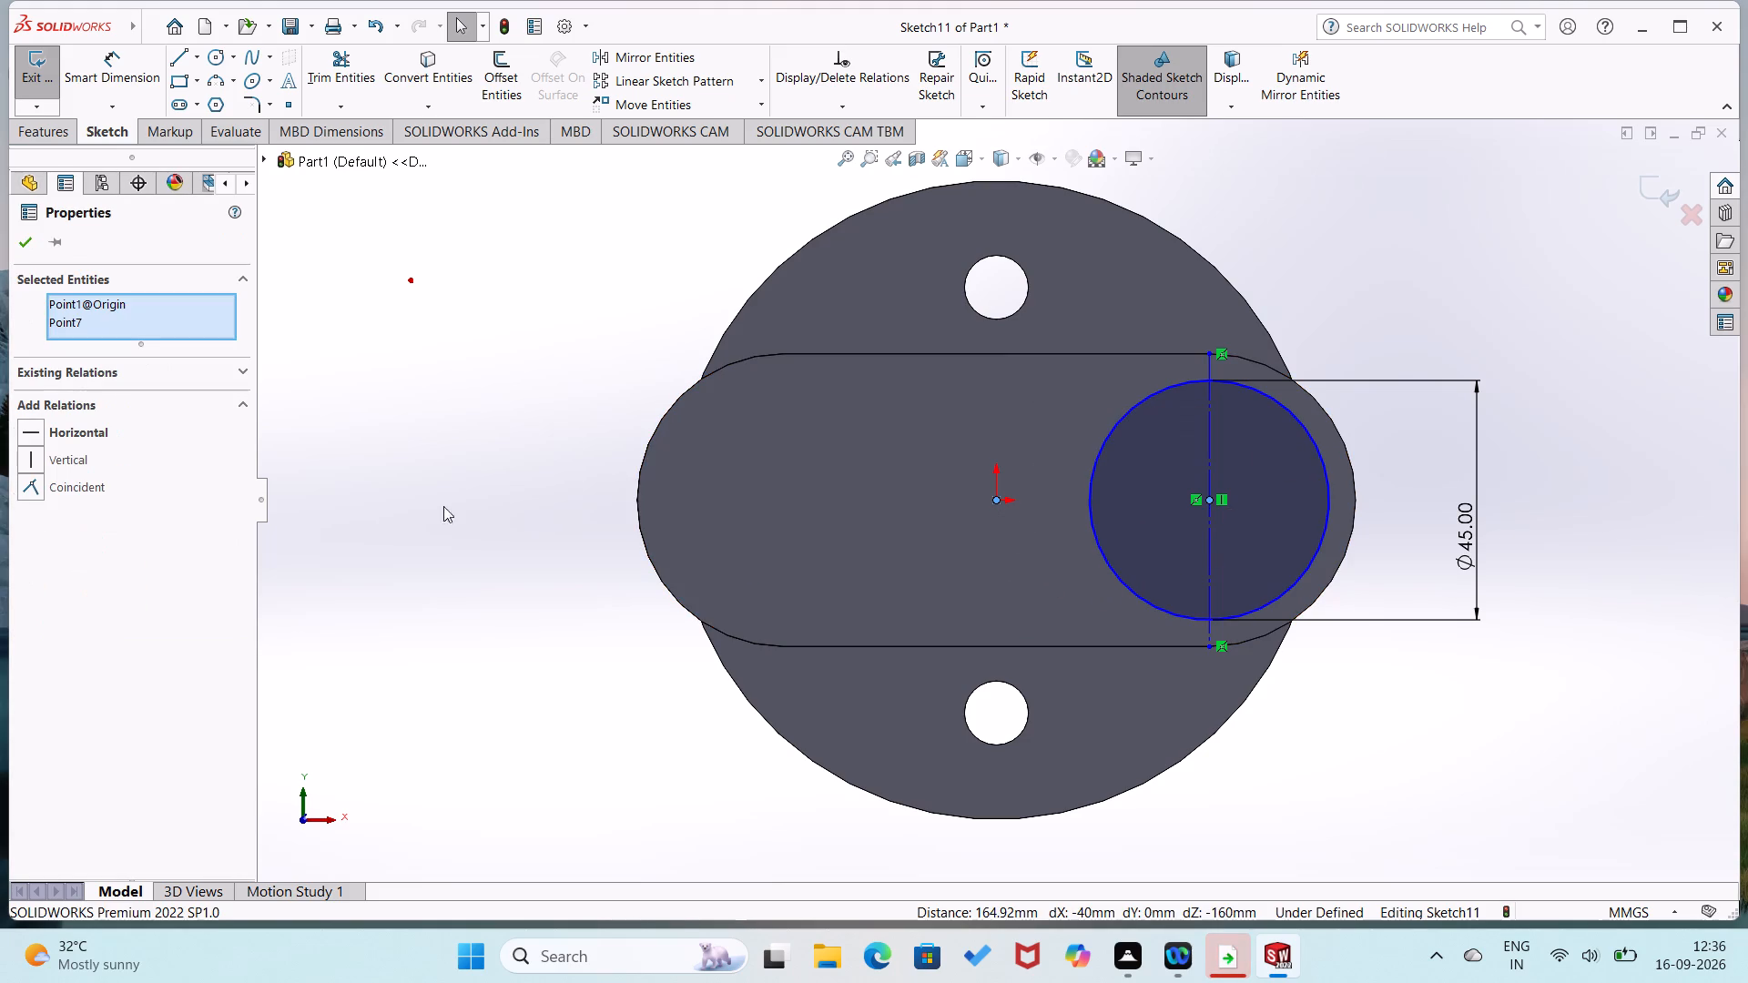
left_click(32, 424)
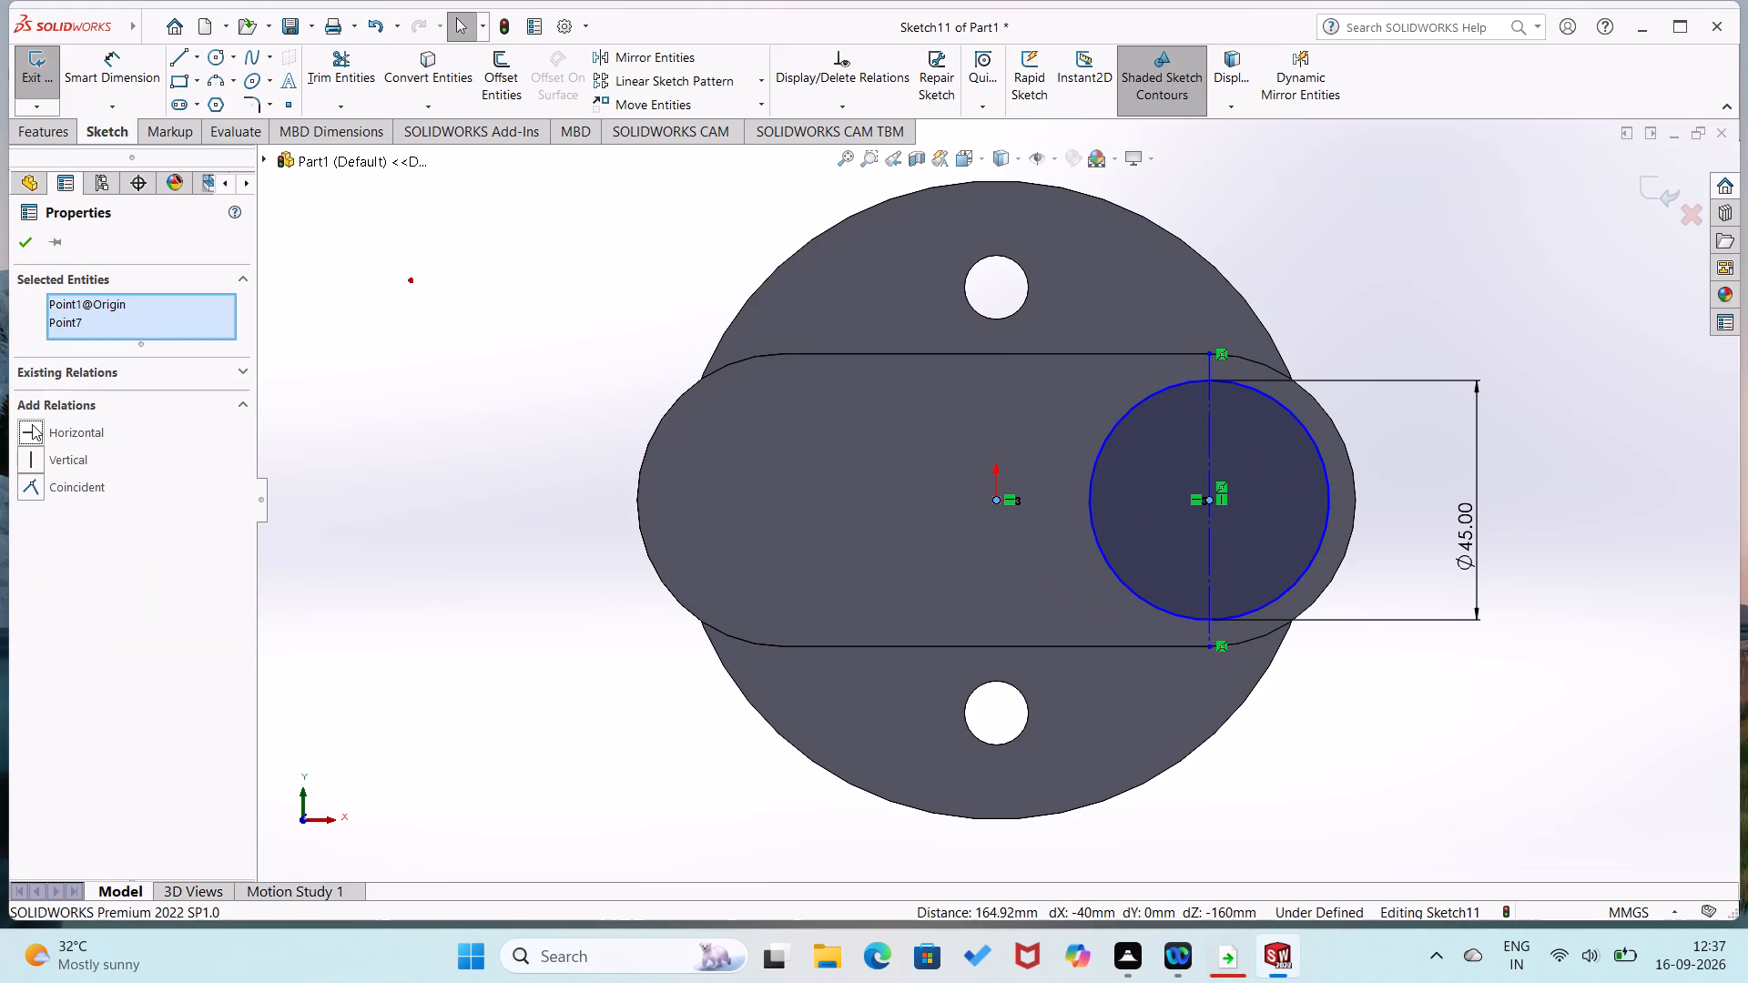
left_click(32, 424)
left_click(27, 237)
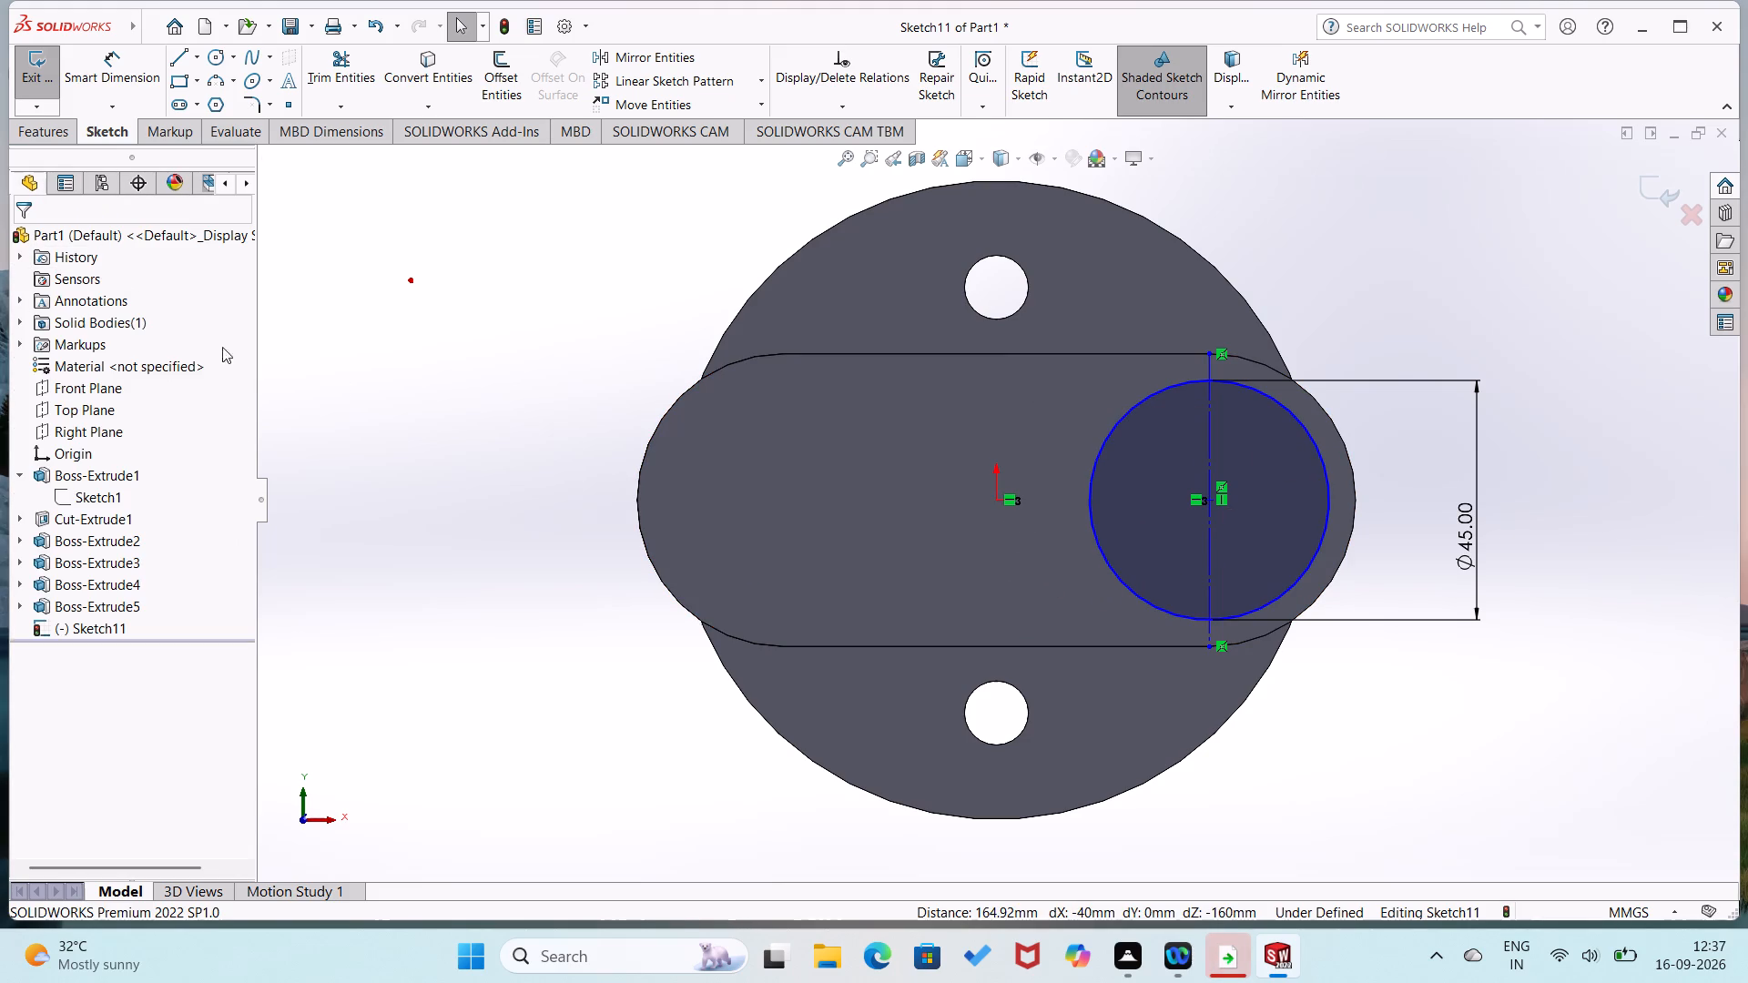
Dimension the horizontal distance from the origin to the circle's centre as 40 mm.
right_click_drag(520, 444, 537, 328)
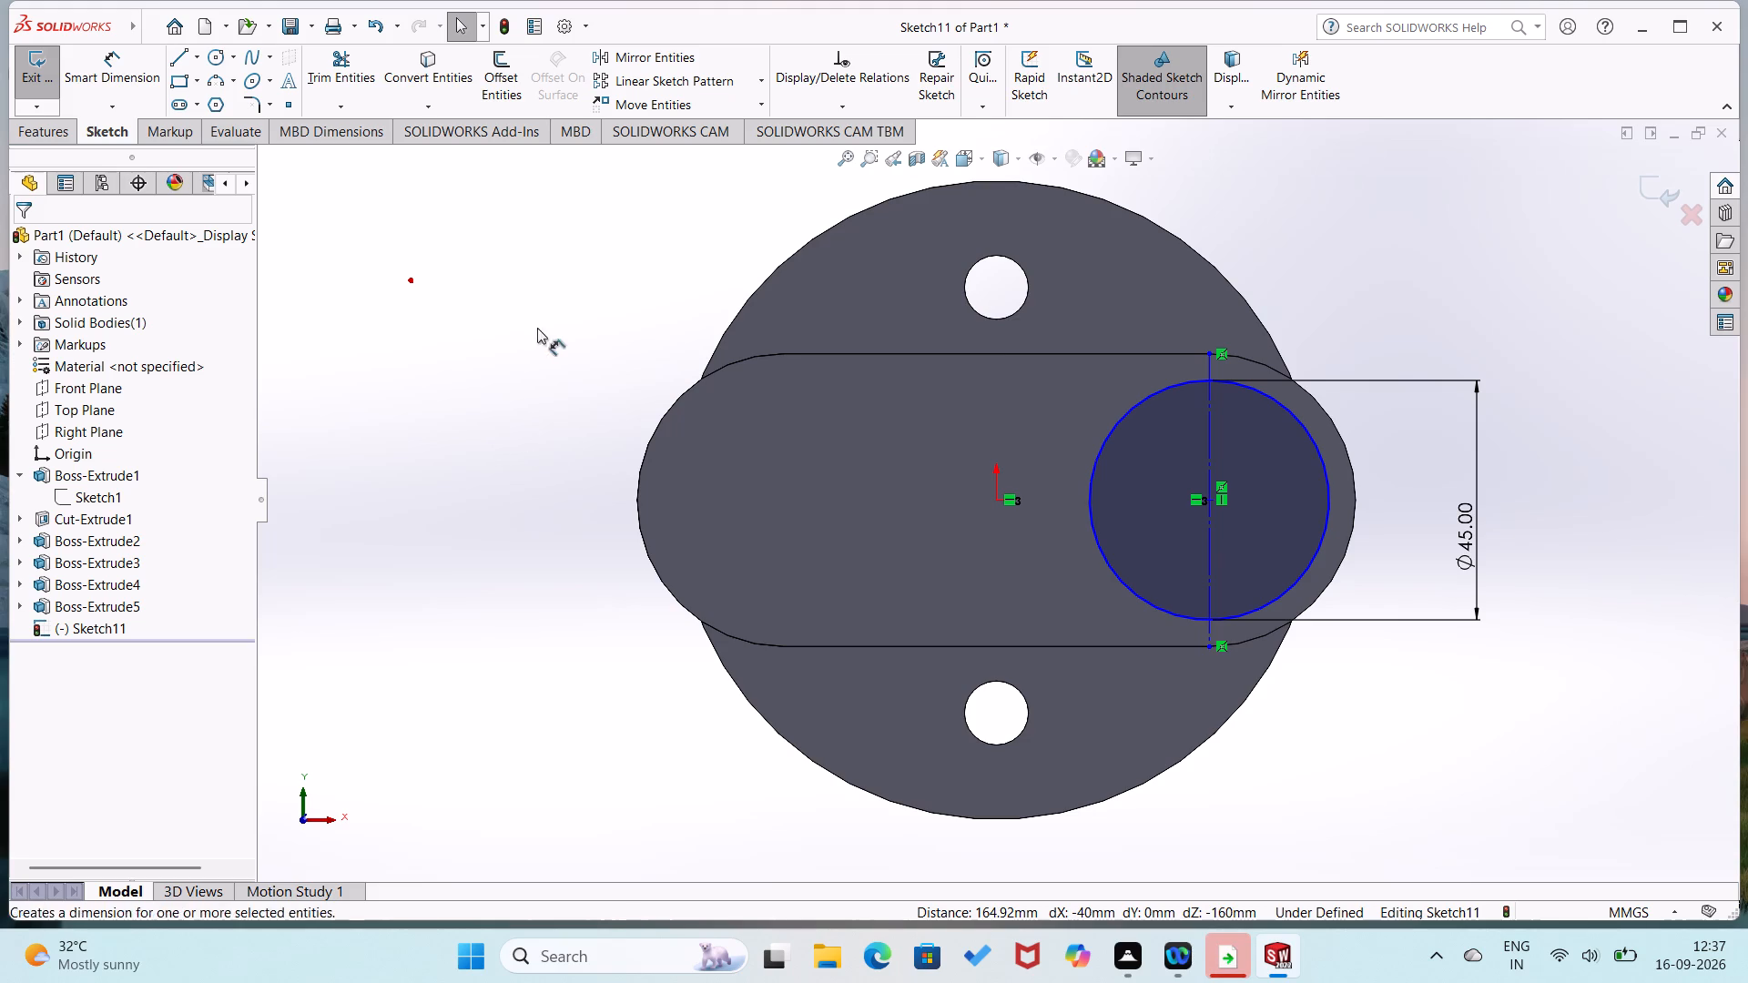
right_click_drag(537, 328, 574, 208)
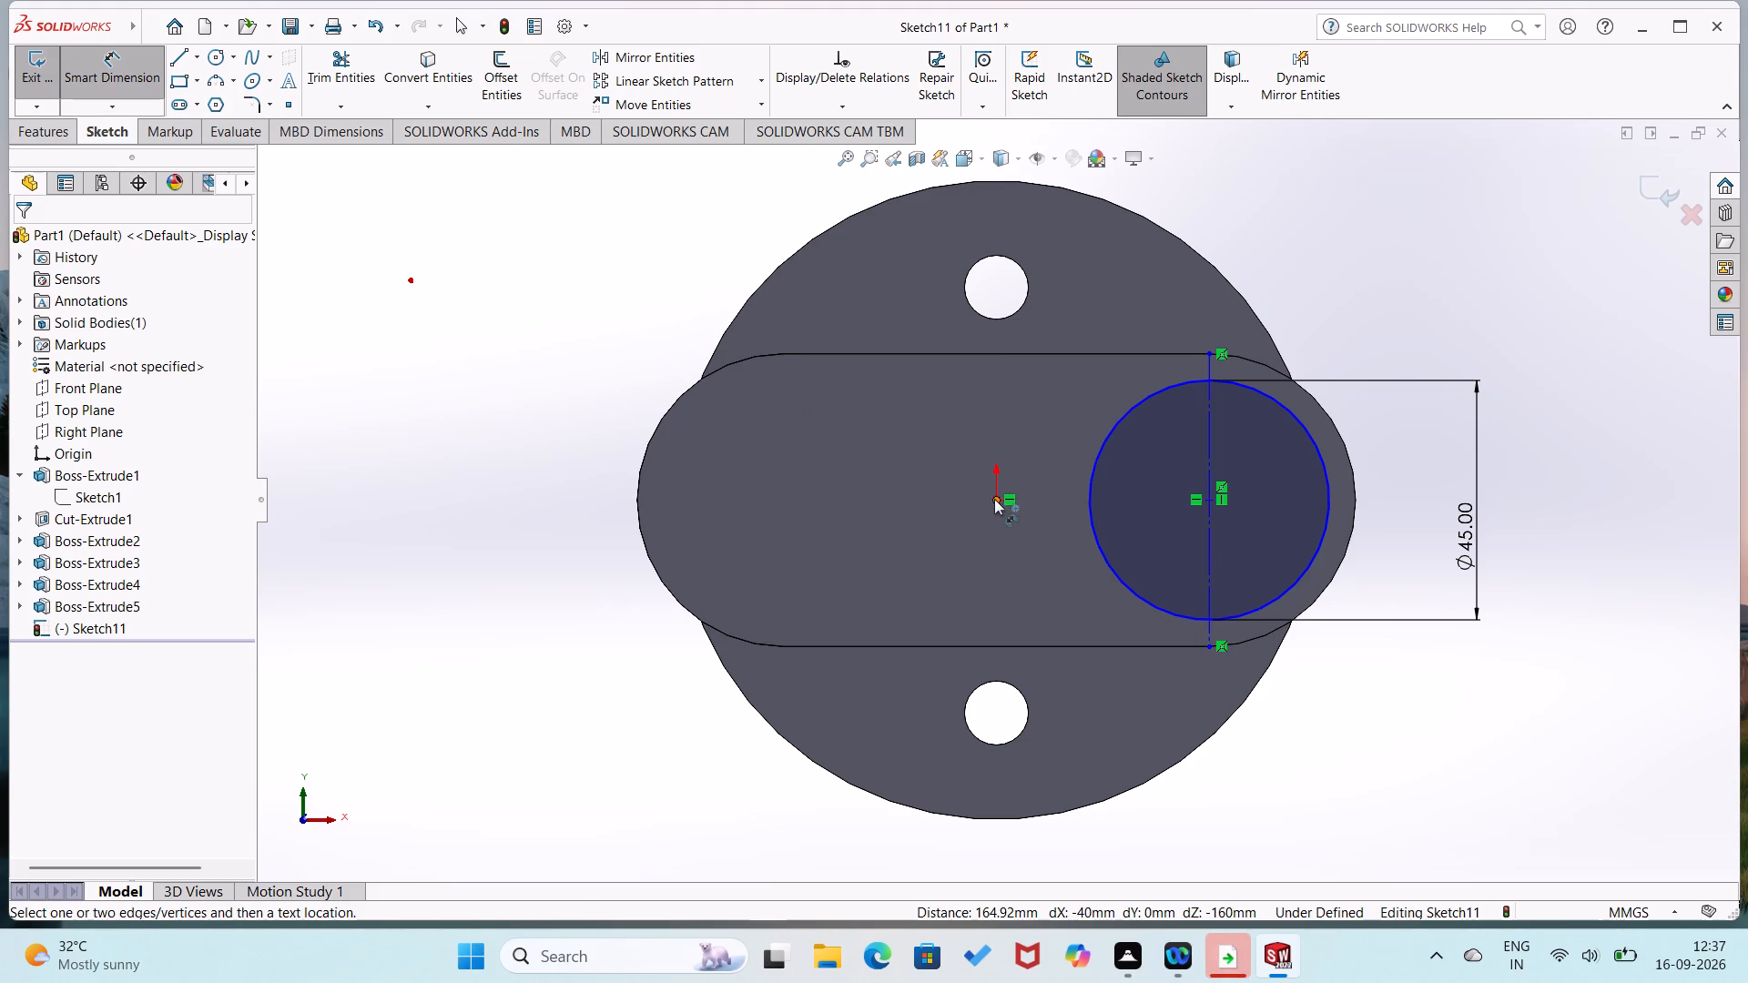
left_click(994, 499)
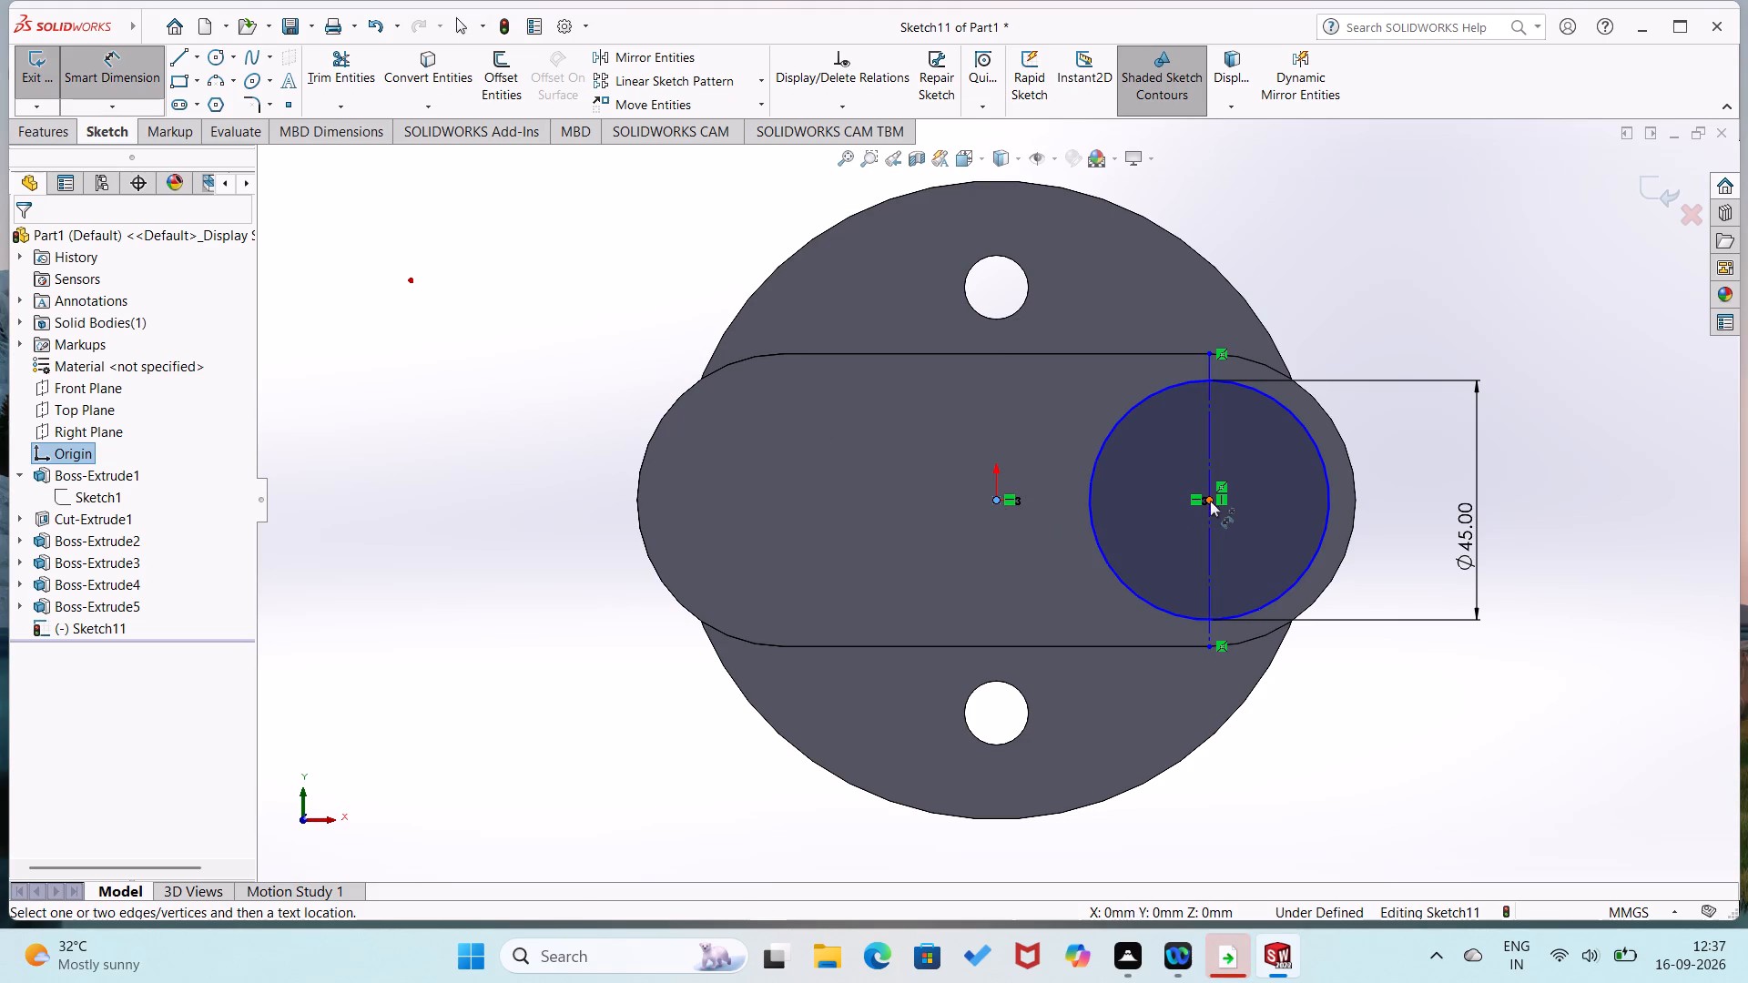
left_click(1210, 497)
left_click(1114, 583)
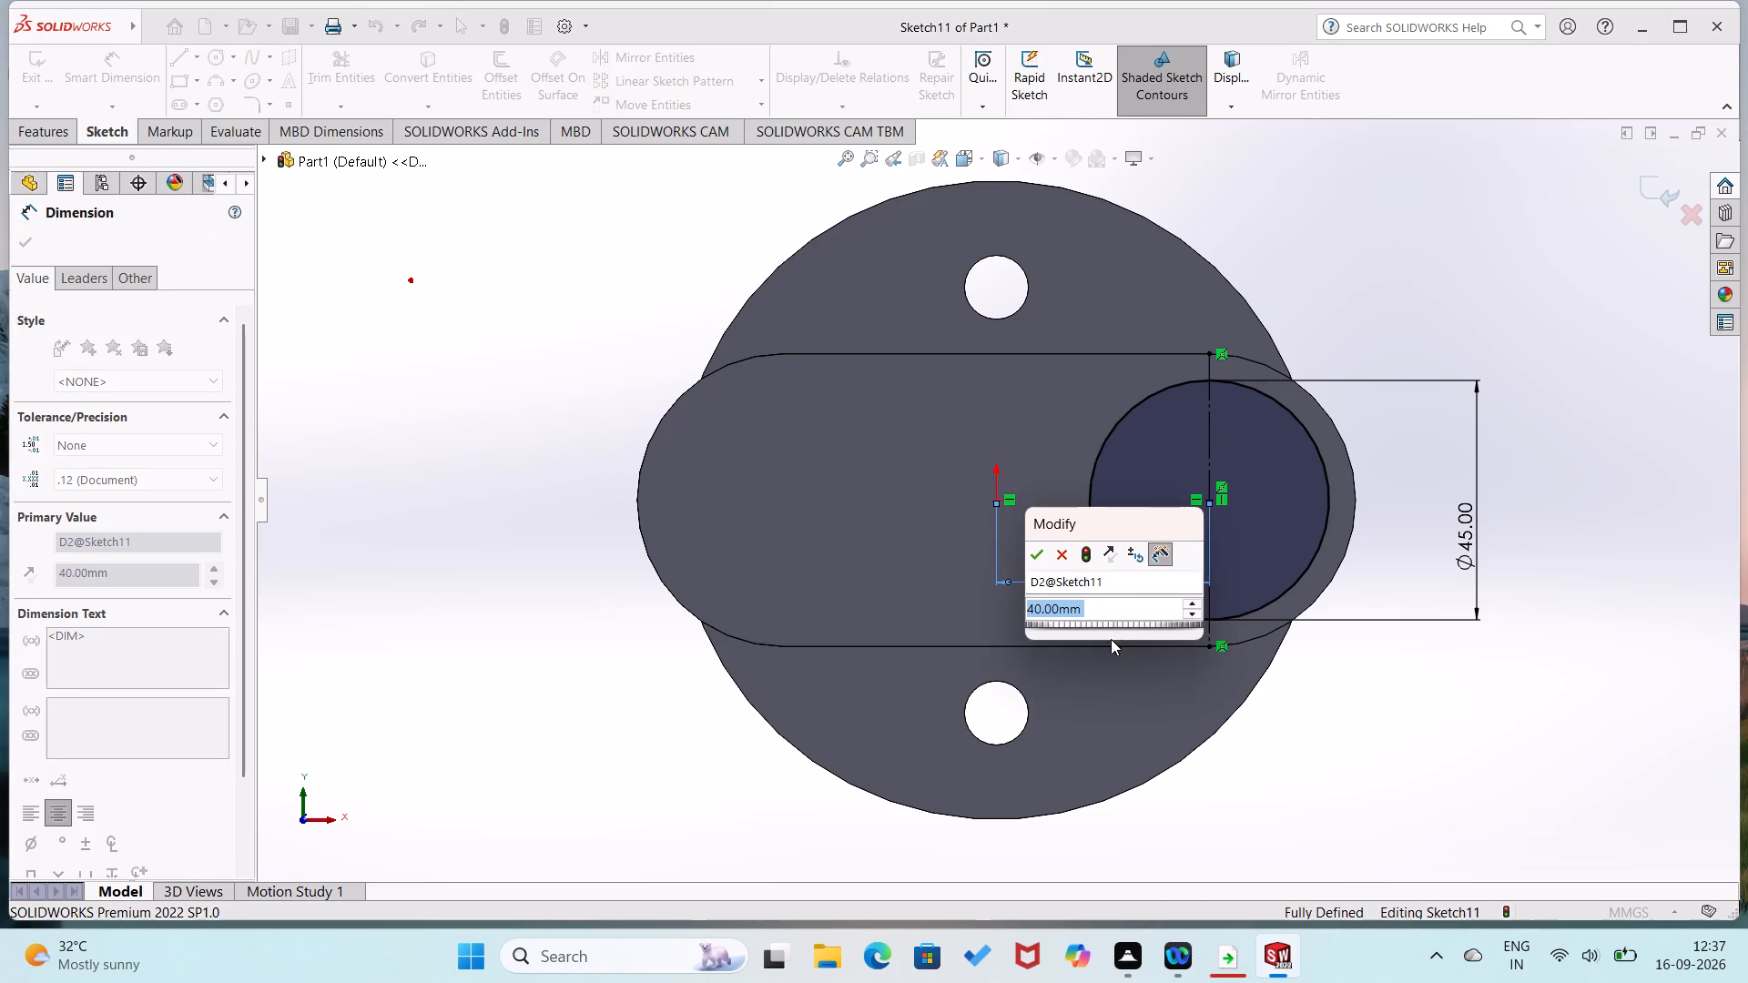
left_click(1035, 556)
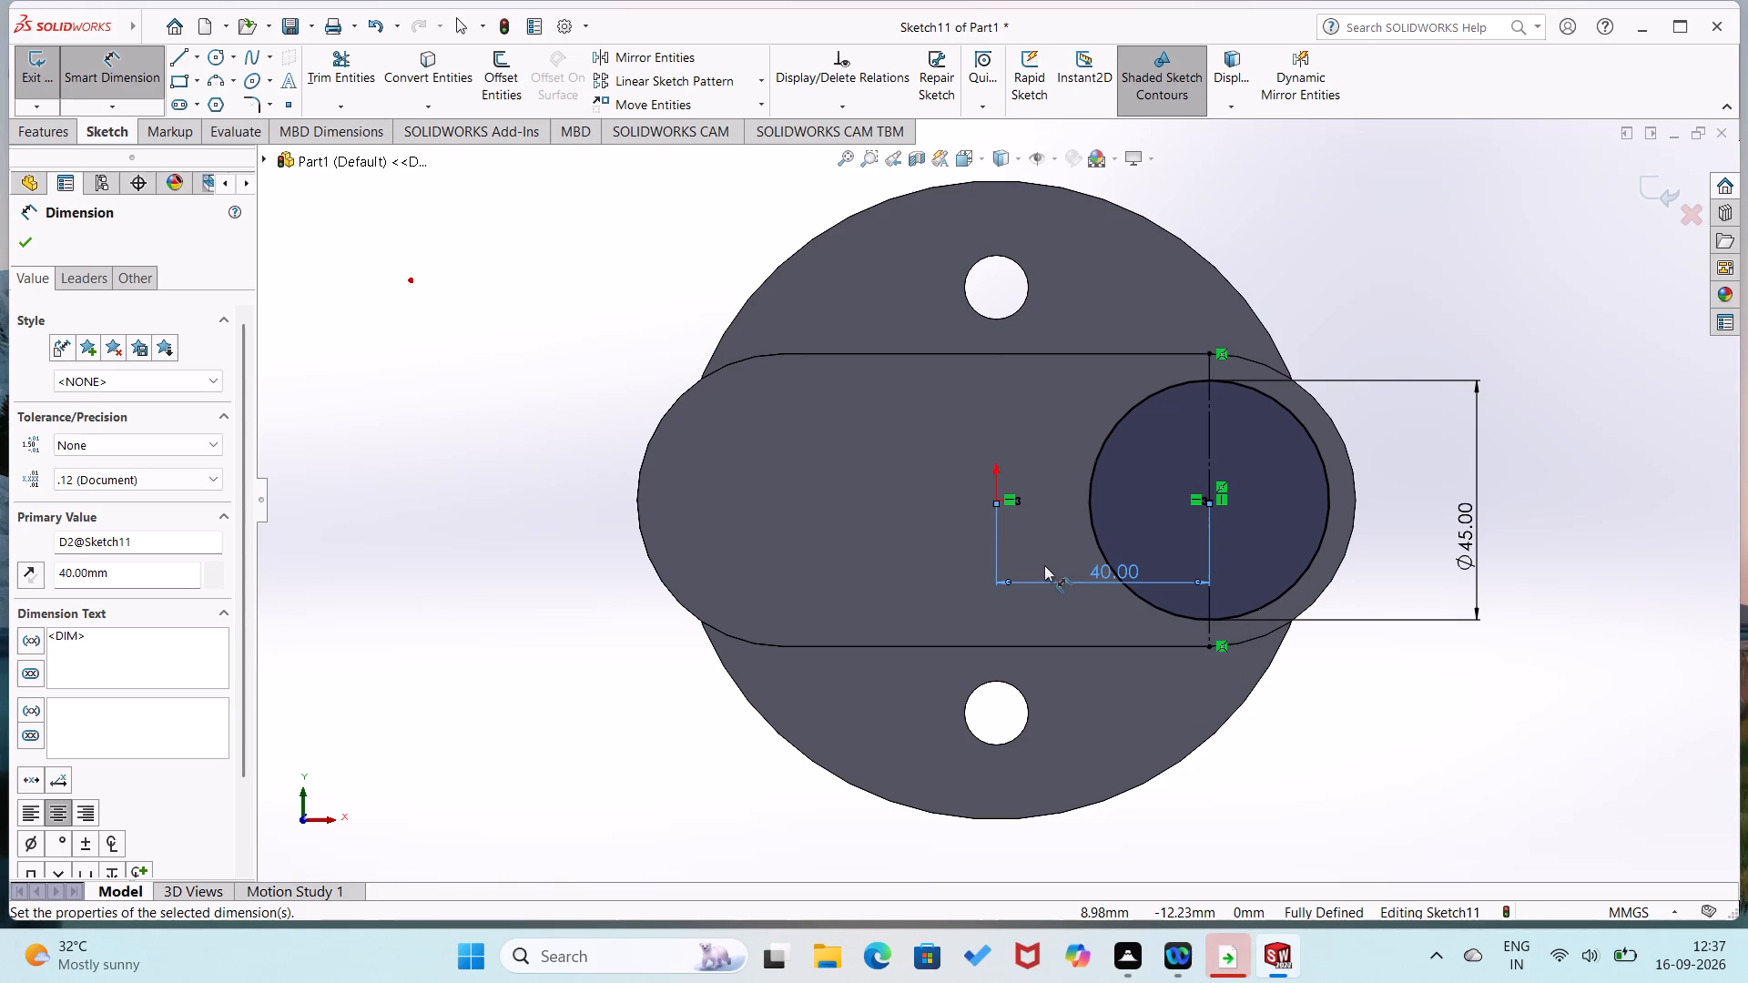
left_click(595, 613)
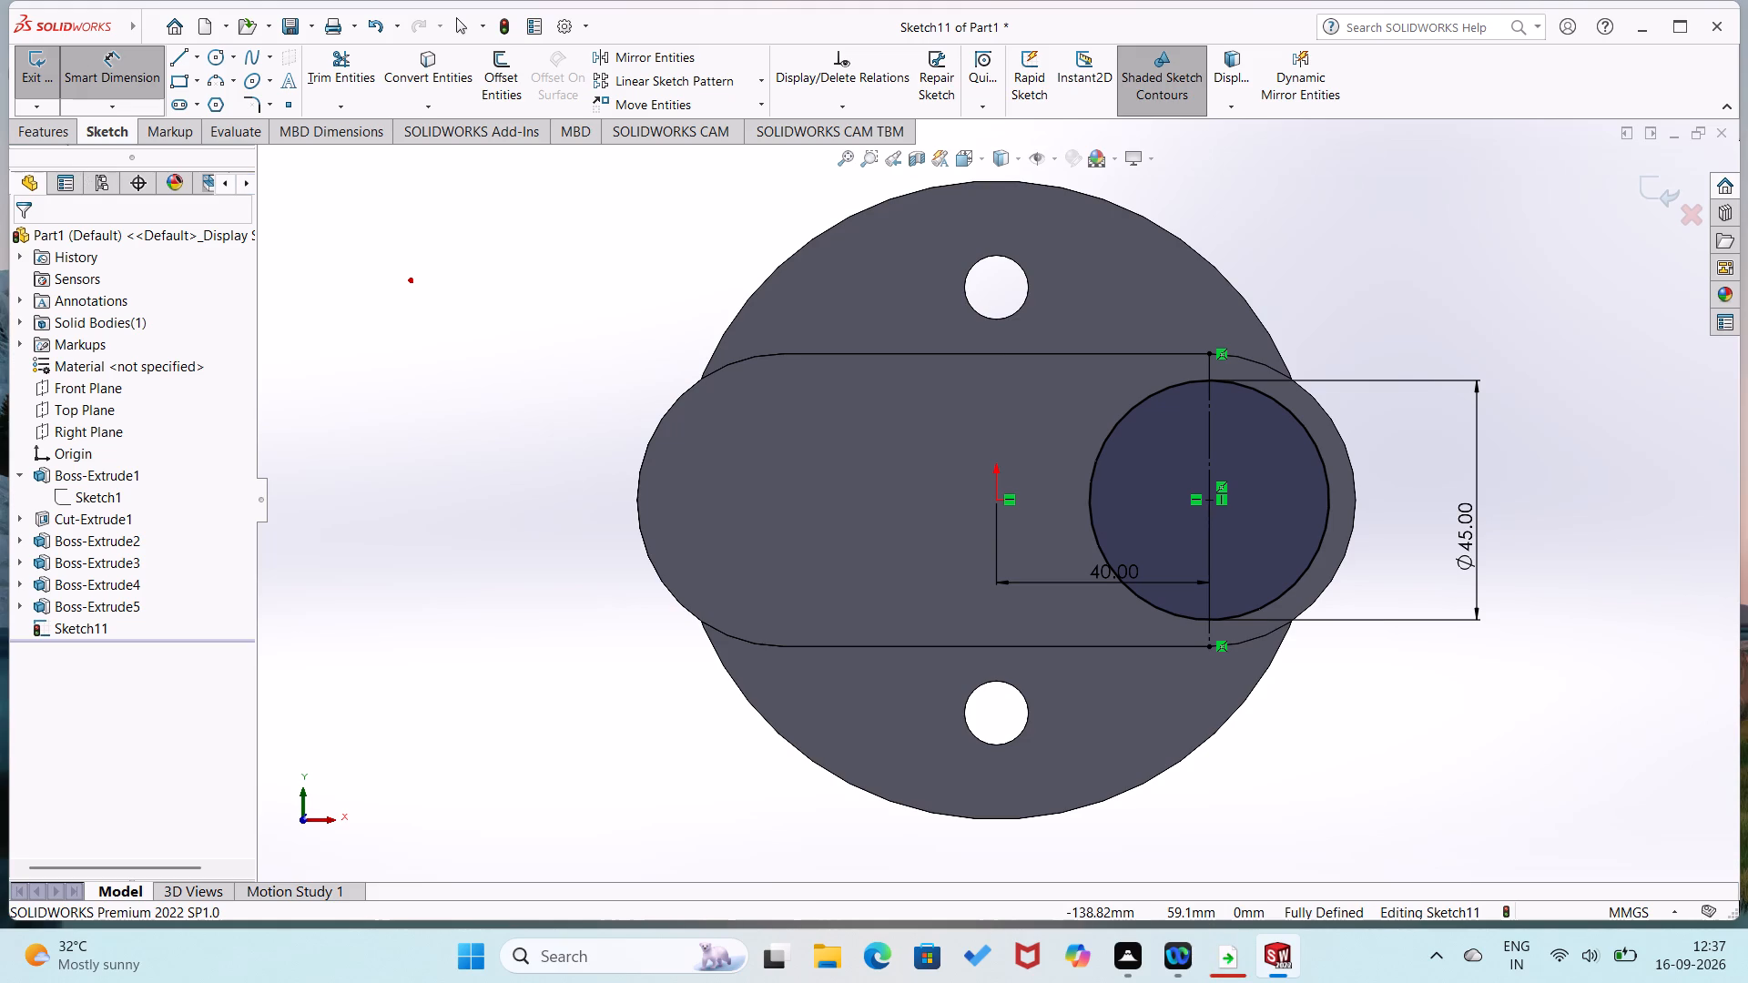
Extrude the 45 mm circle outward from the web face as a 35 mm Blind boss with Merge result on.
left_click(51, 133)
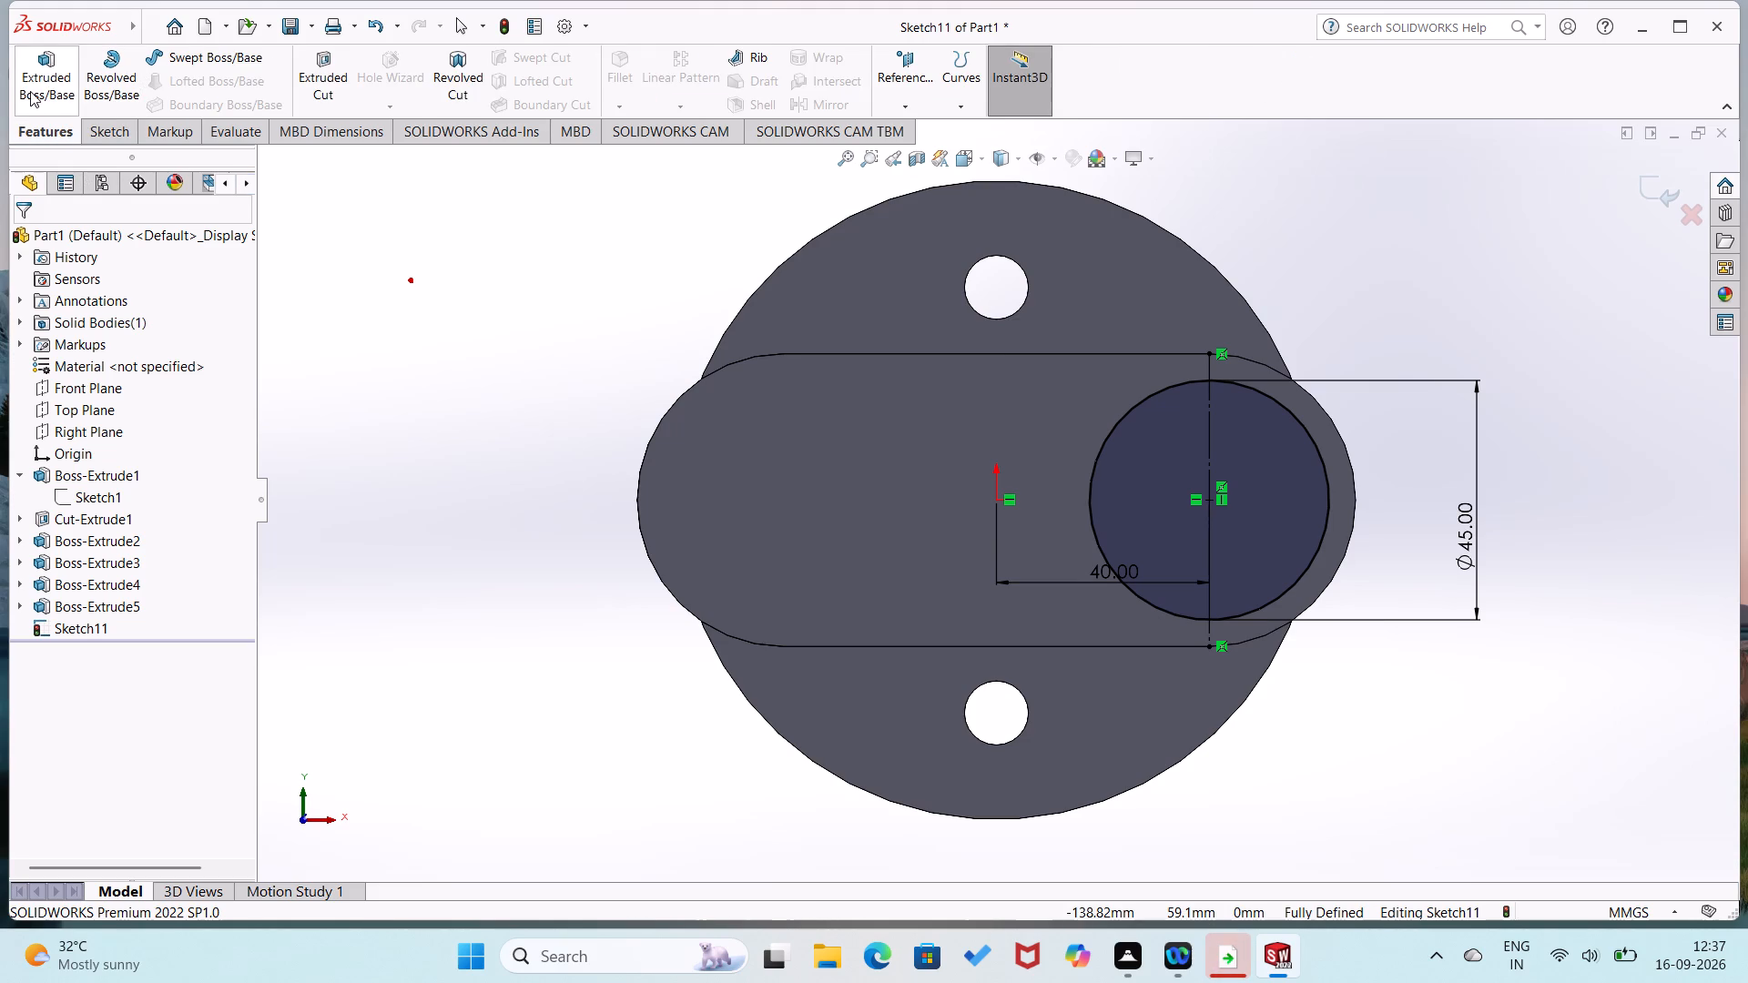
left_click(30, 91)
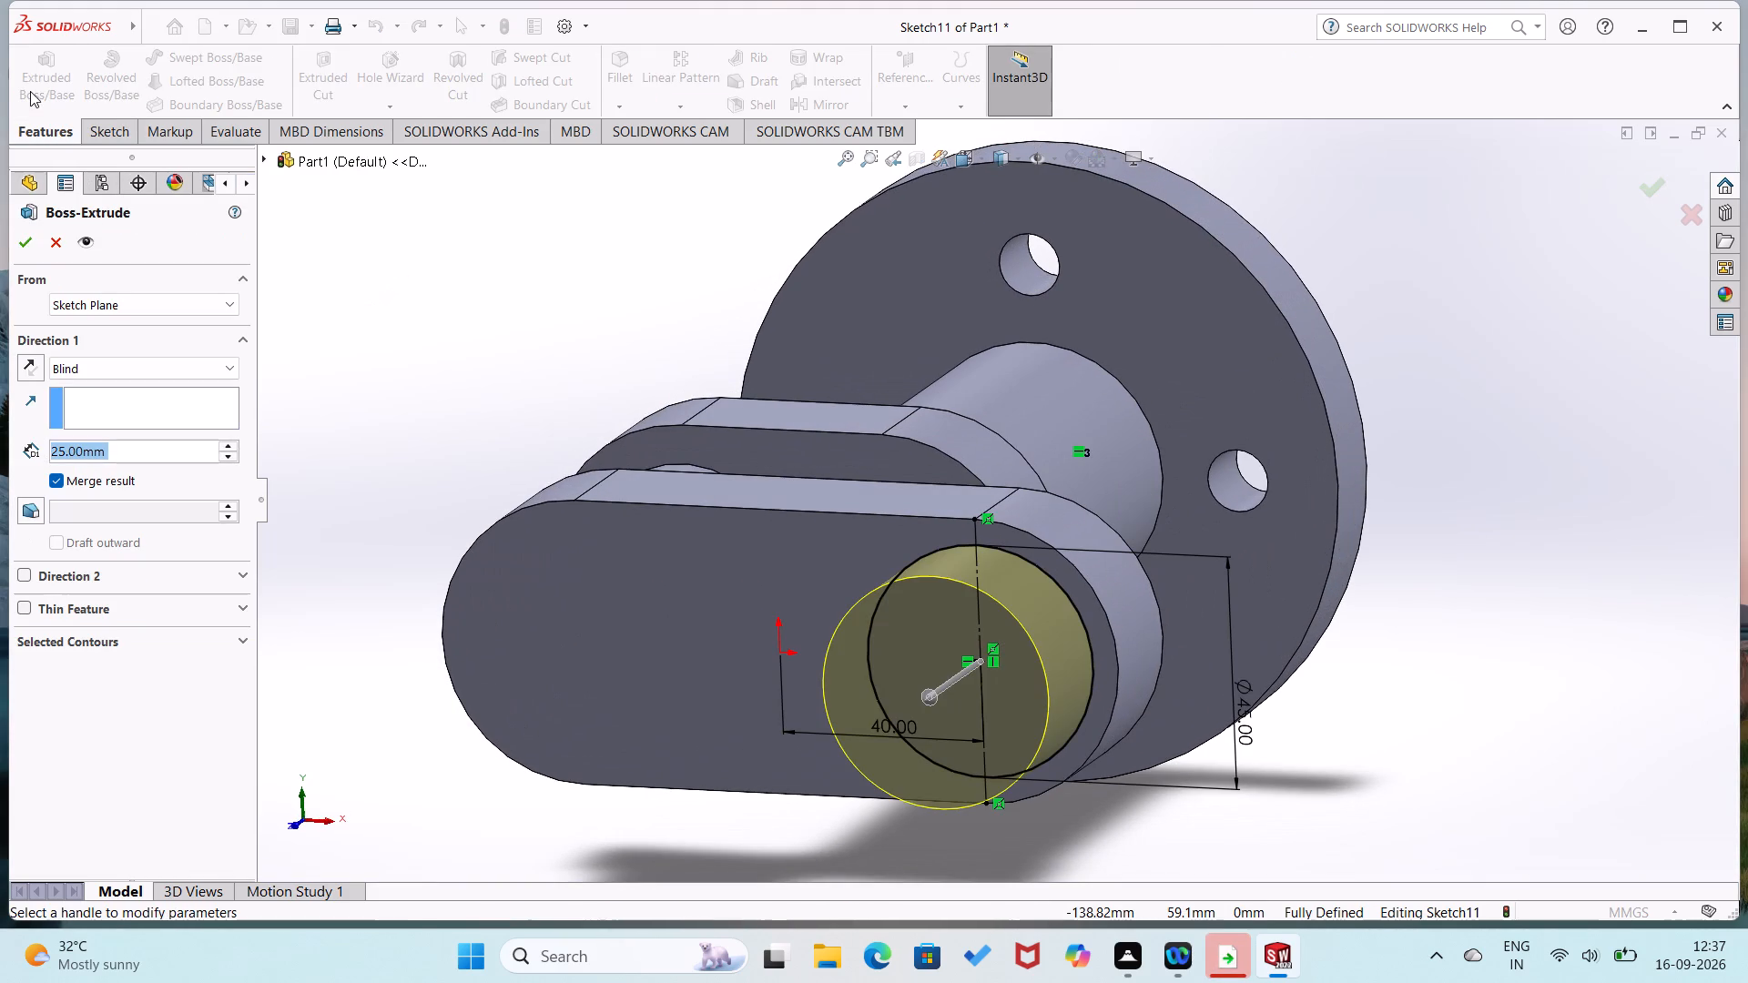
type("35")
key("Return")
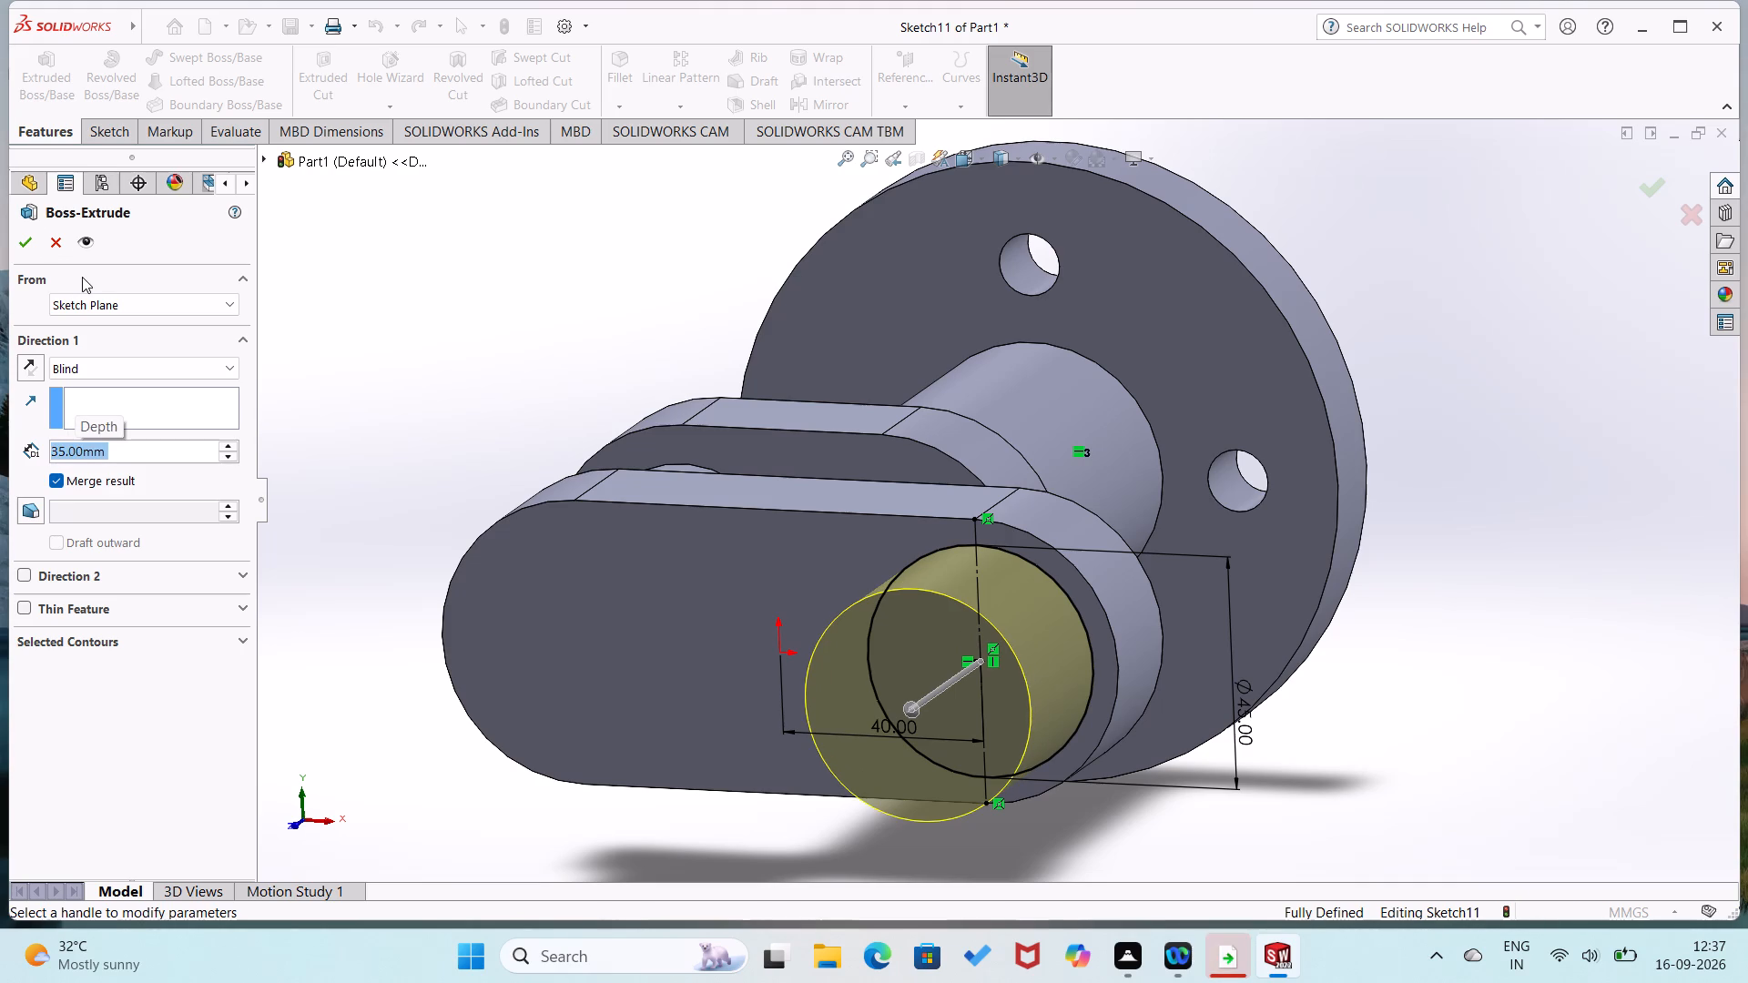
left_click(25, 247)
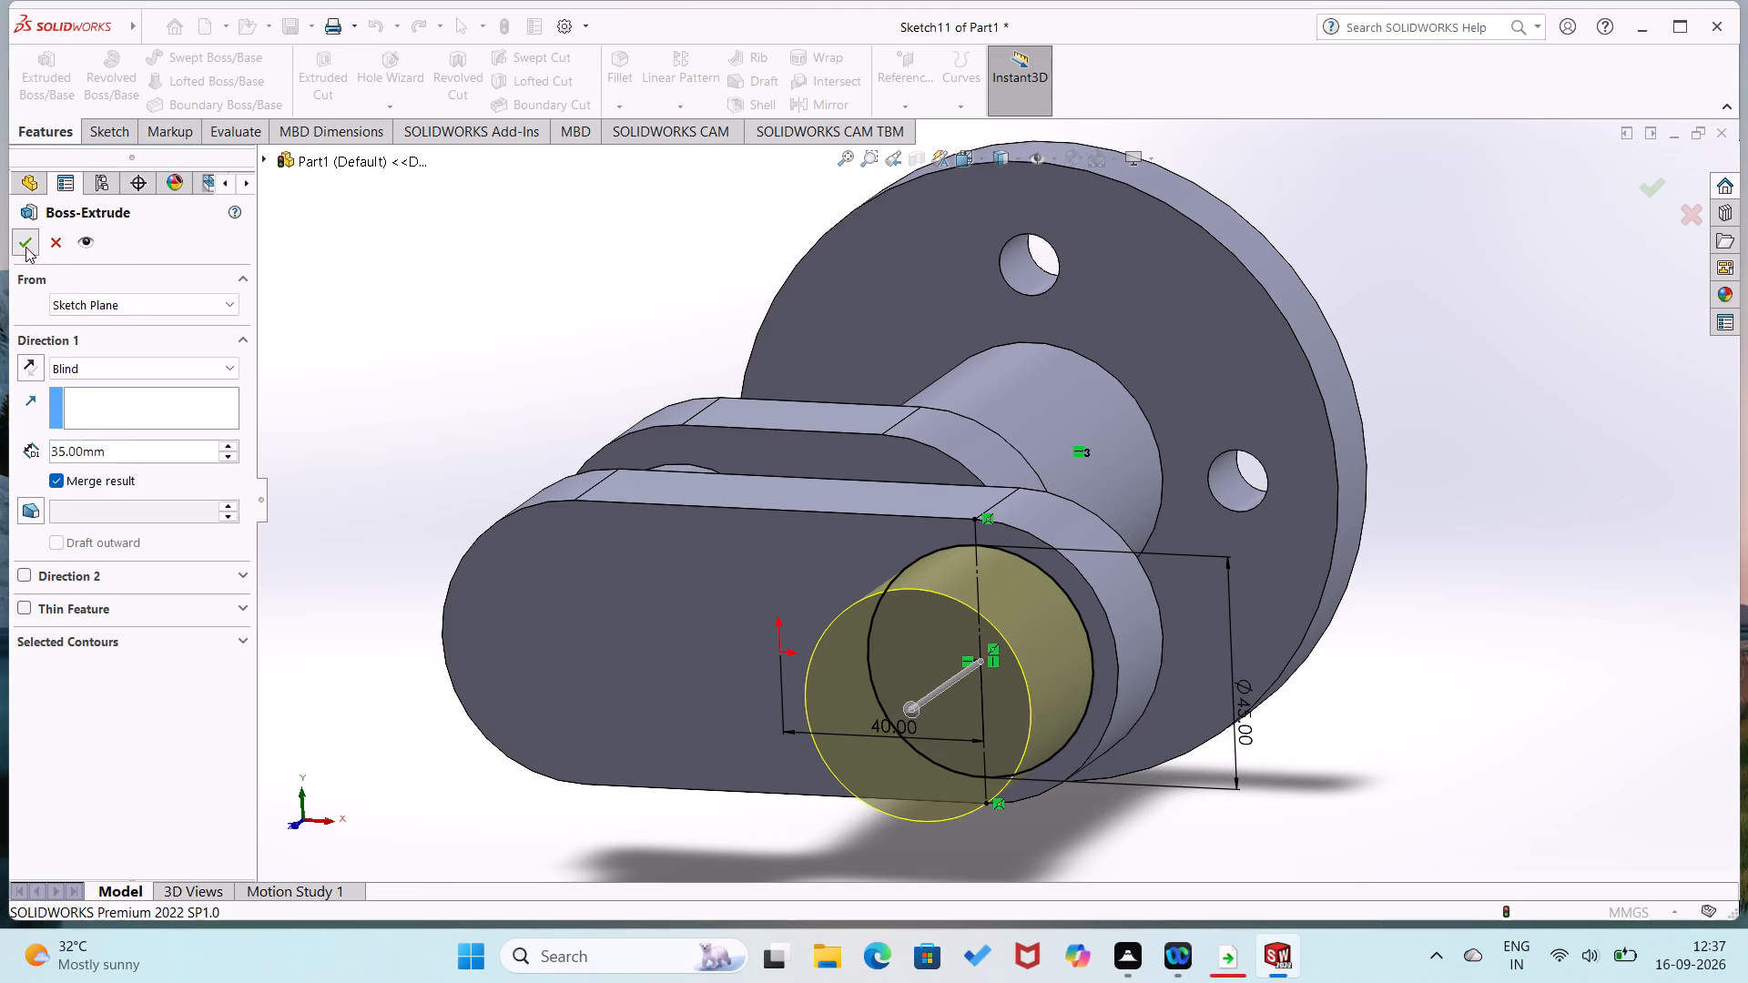
left_click(392, 269)
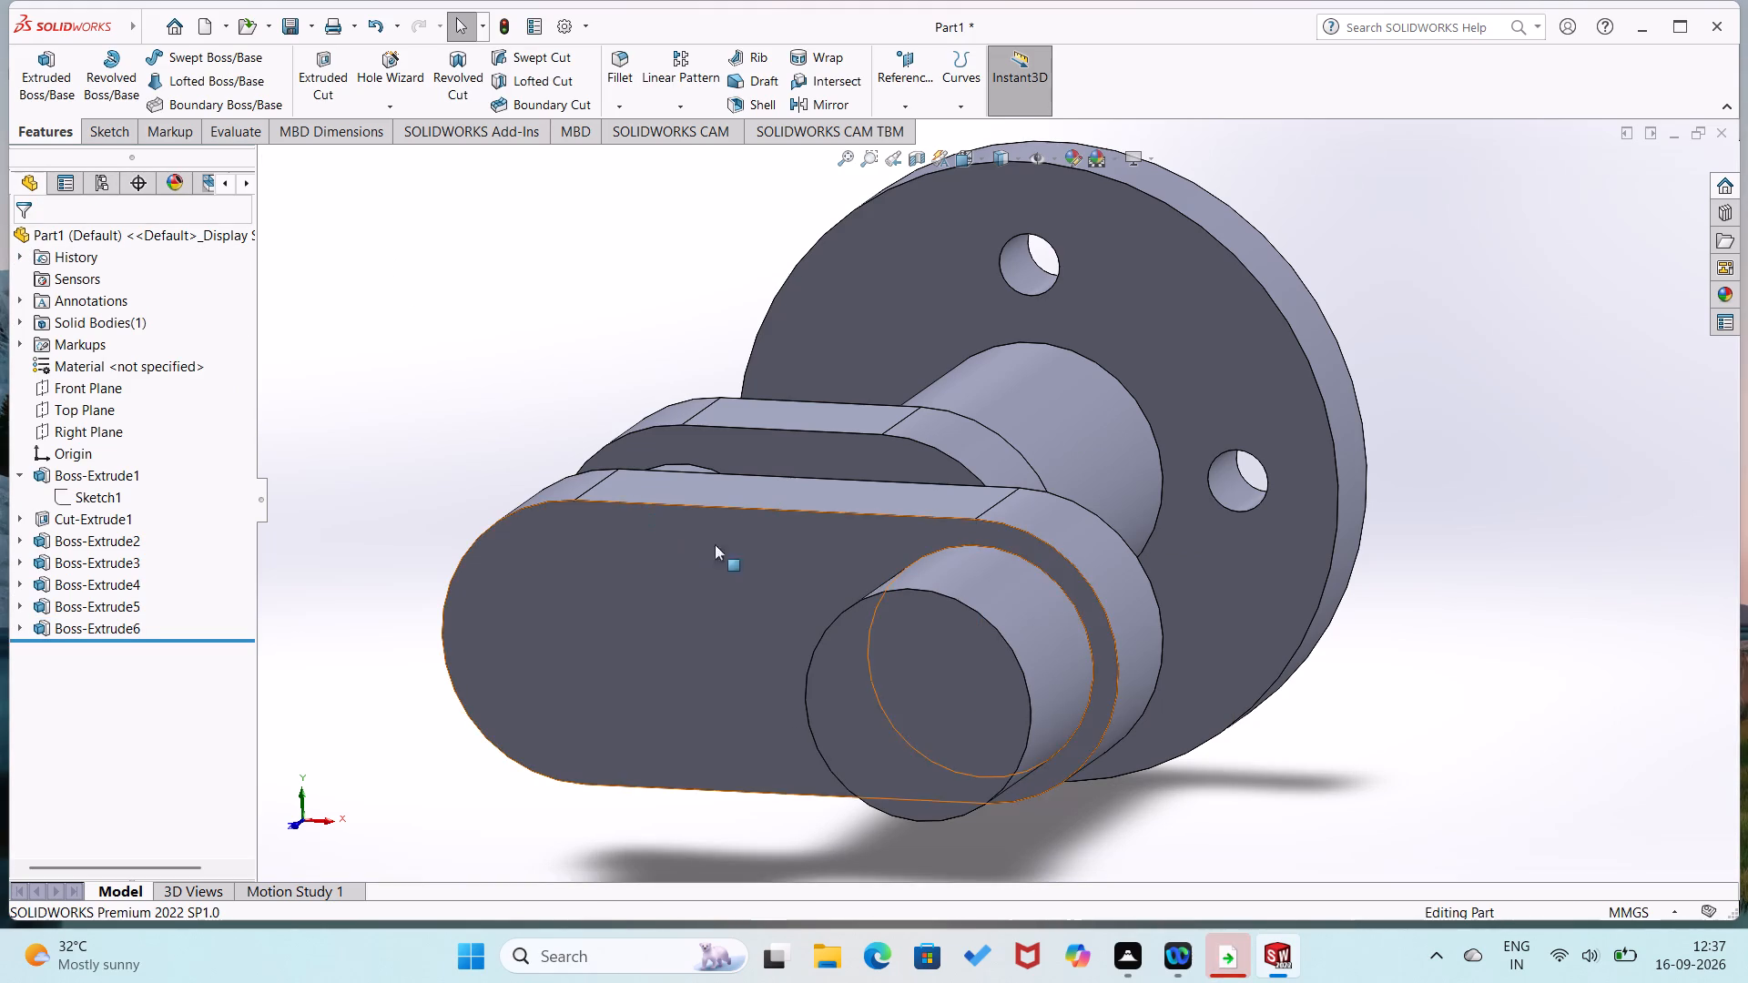
On the end face of the 45 mm cylinder, sketch a horizontal straight slot about 67 mm between centres, from the cylinder's centre through the origin.
left_click(905, 675)
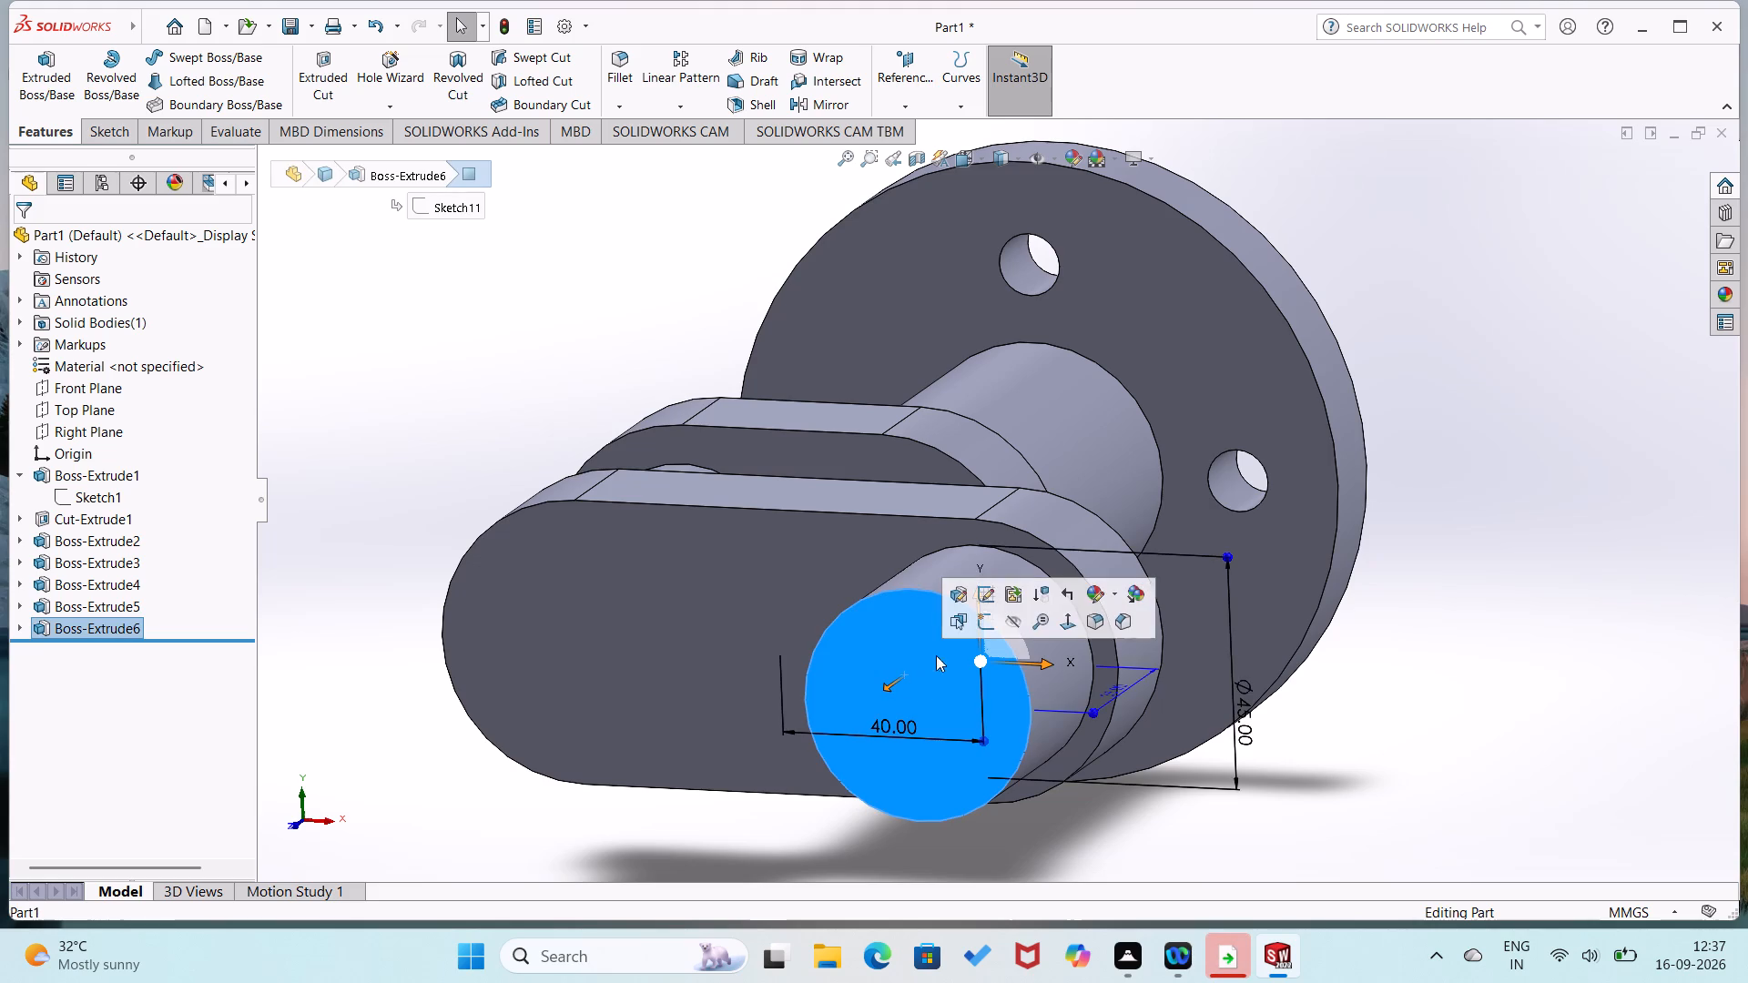
left_click(981, 623)
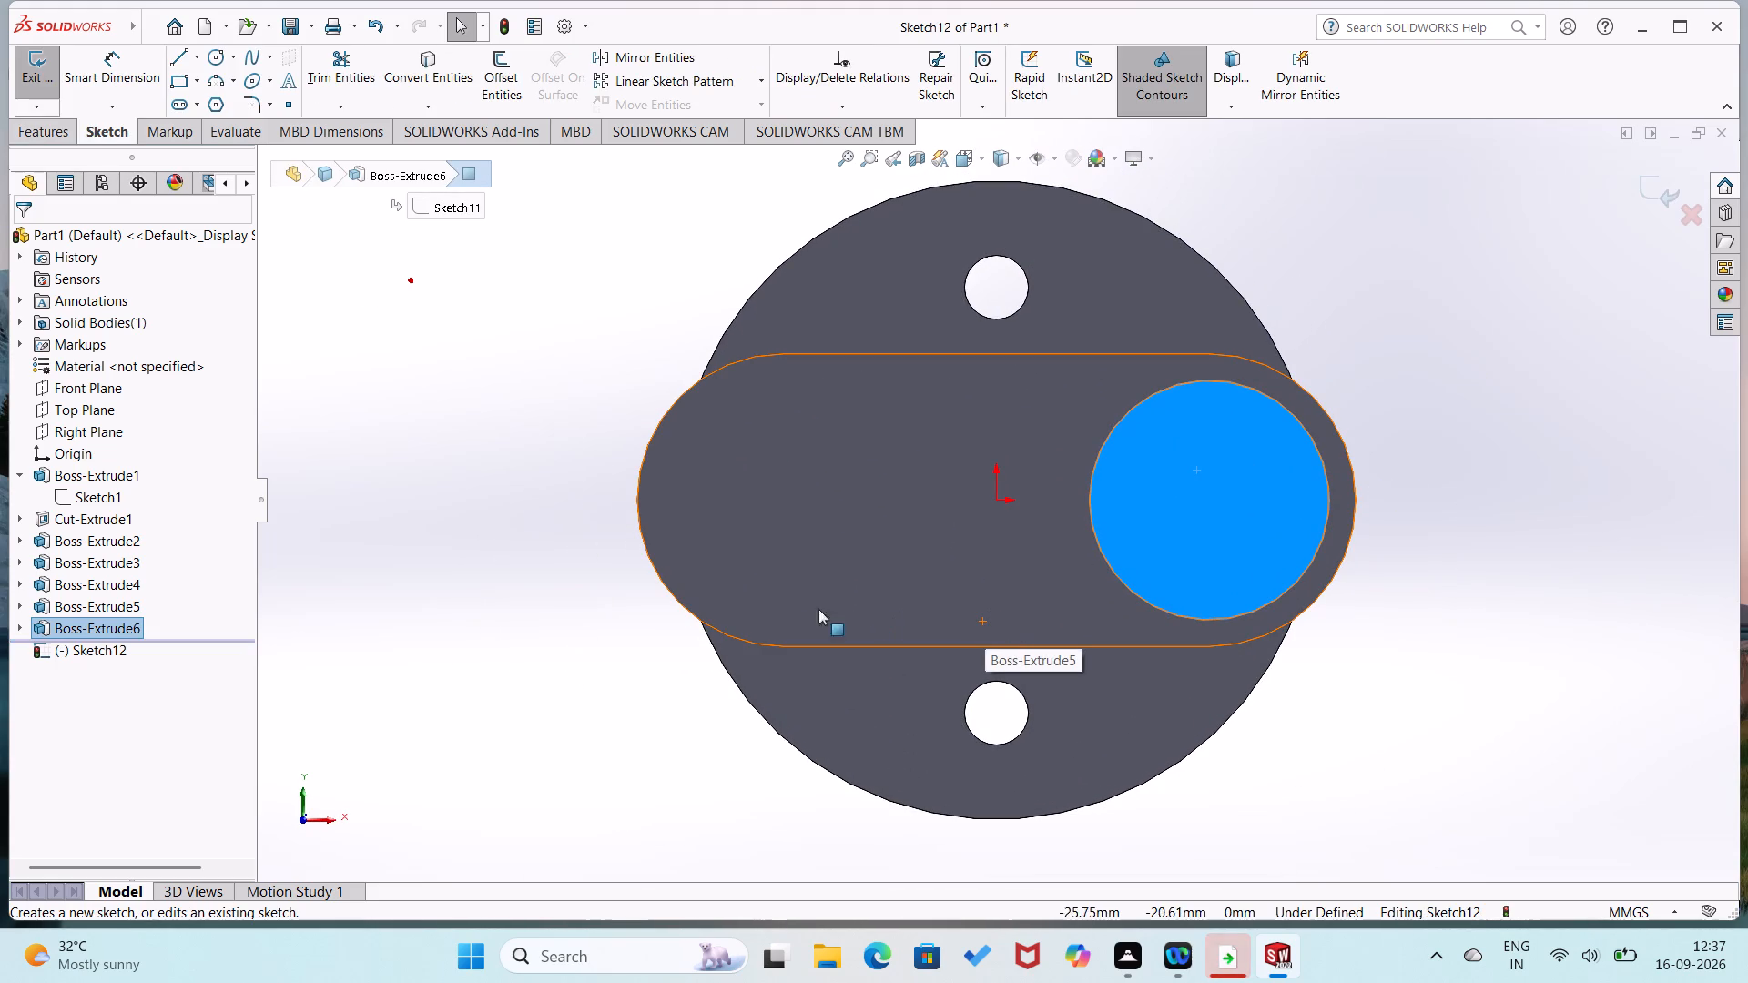
left_click(573, 595)
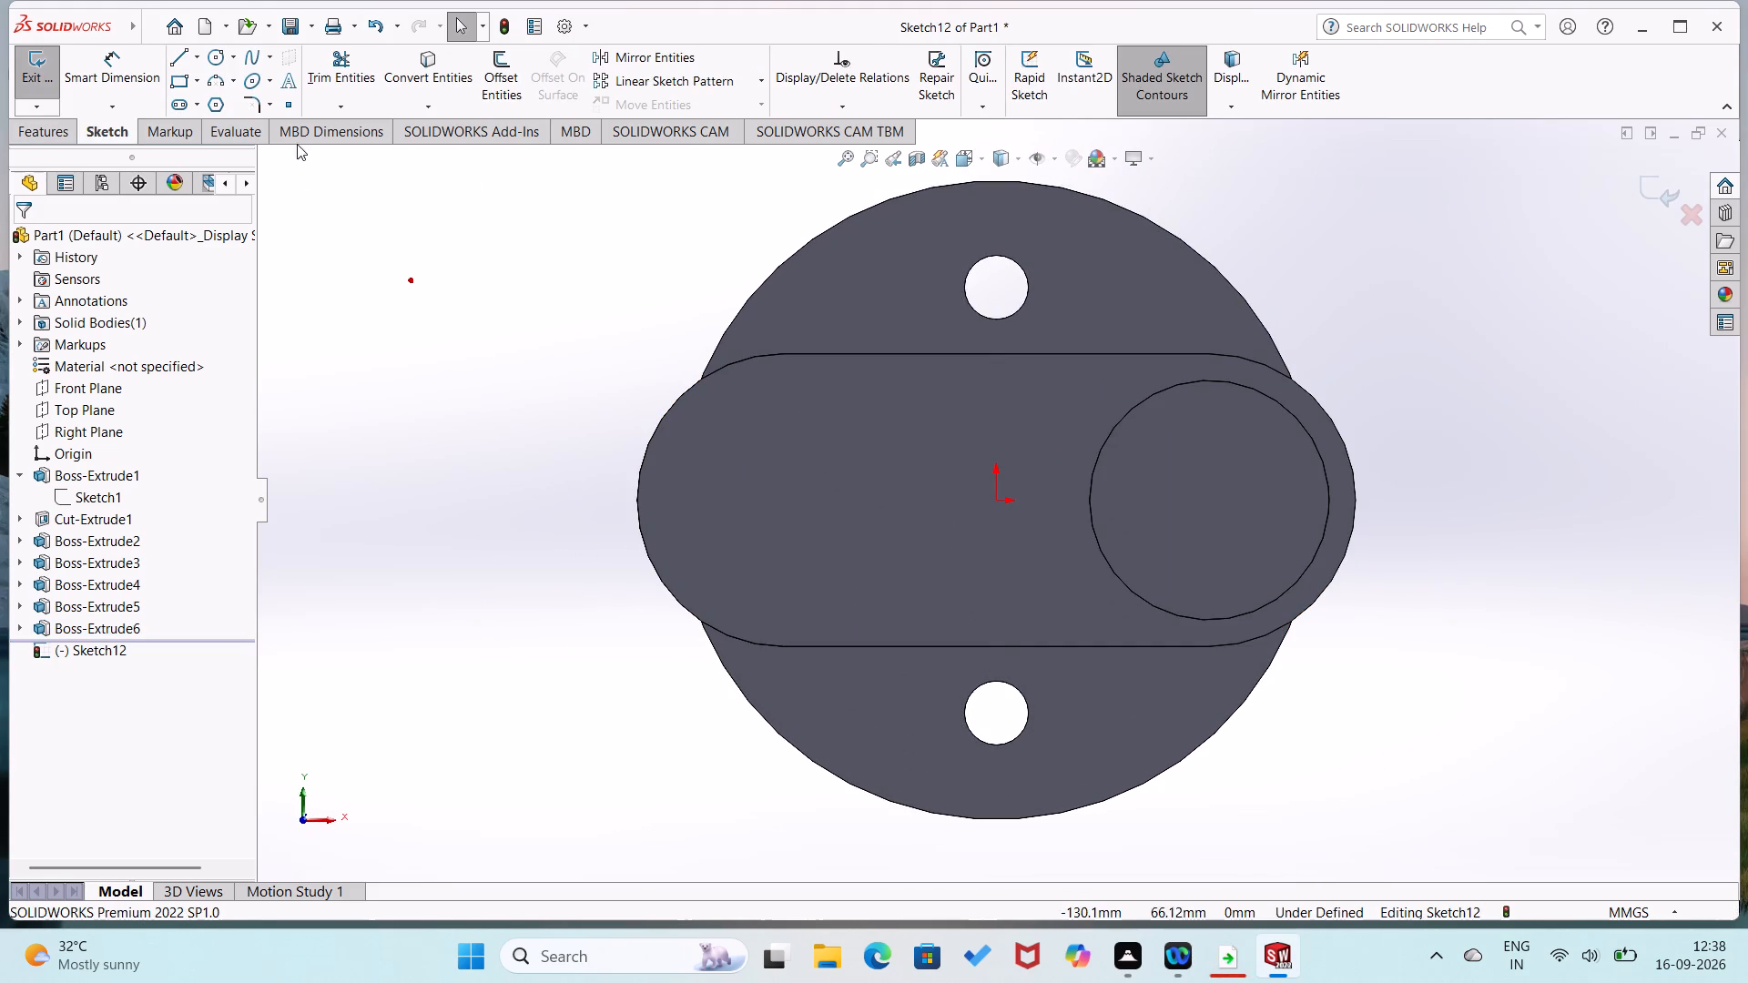
left_click(183, 98)
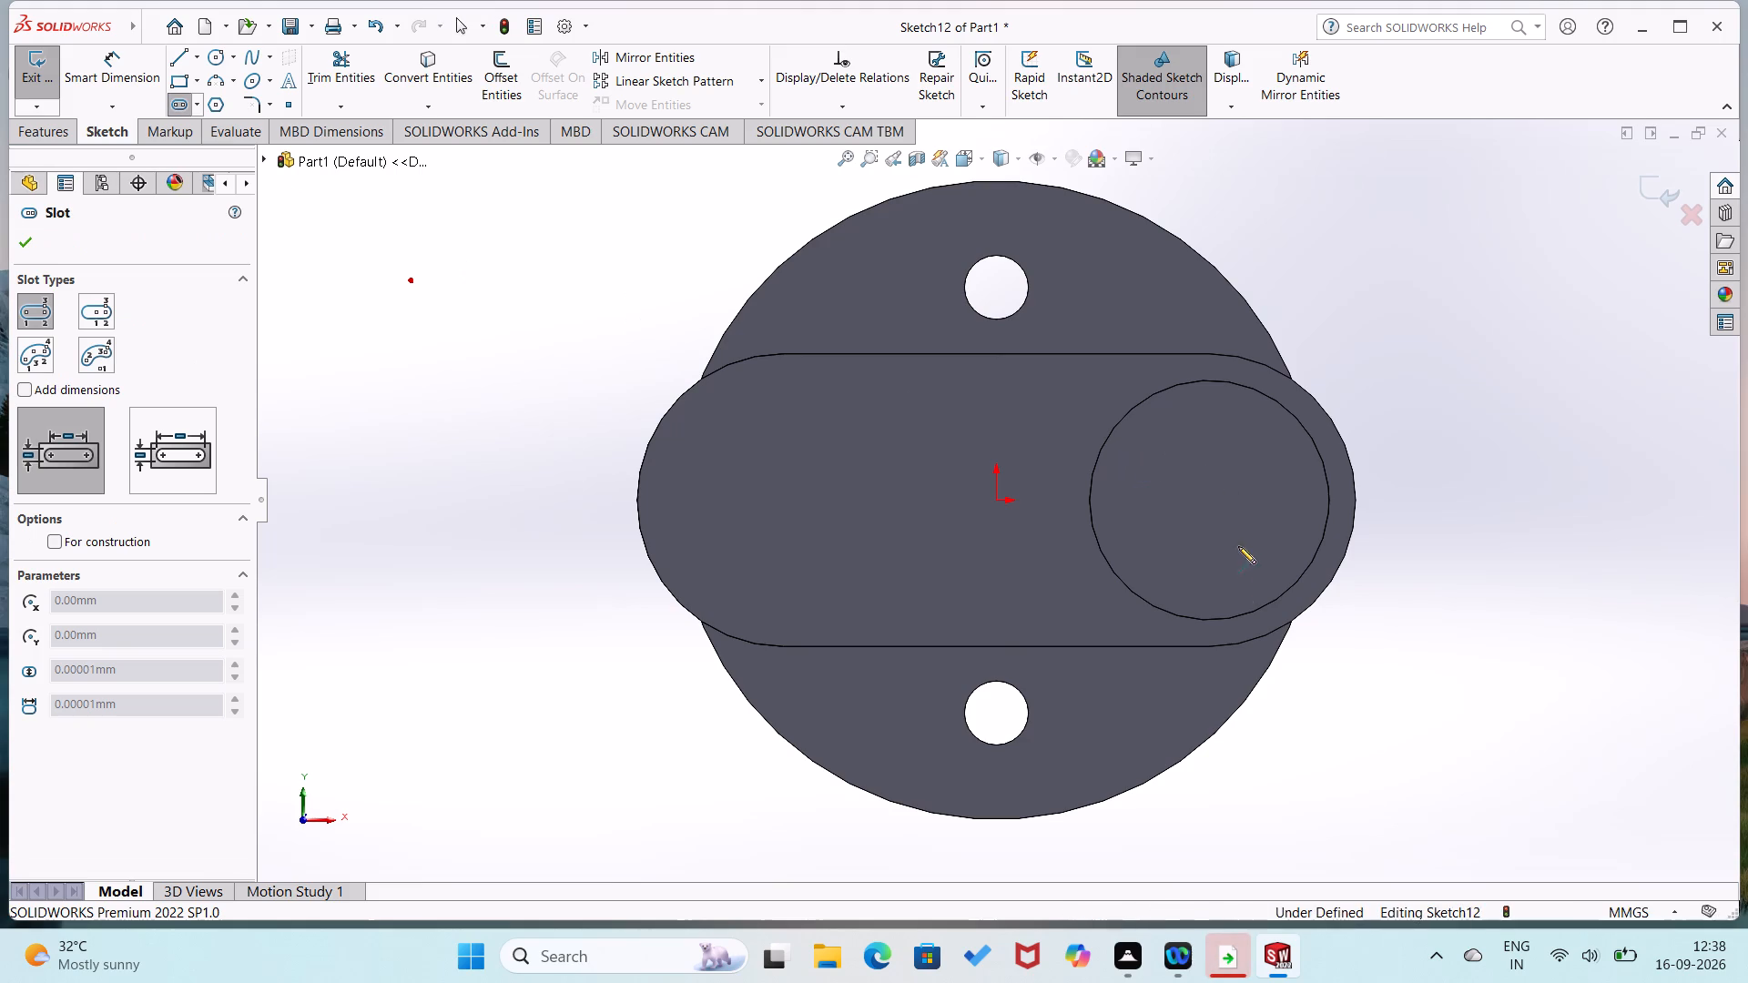
left_click(1212, 500)
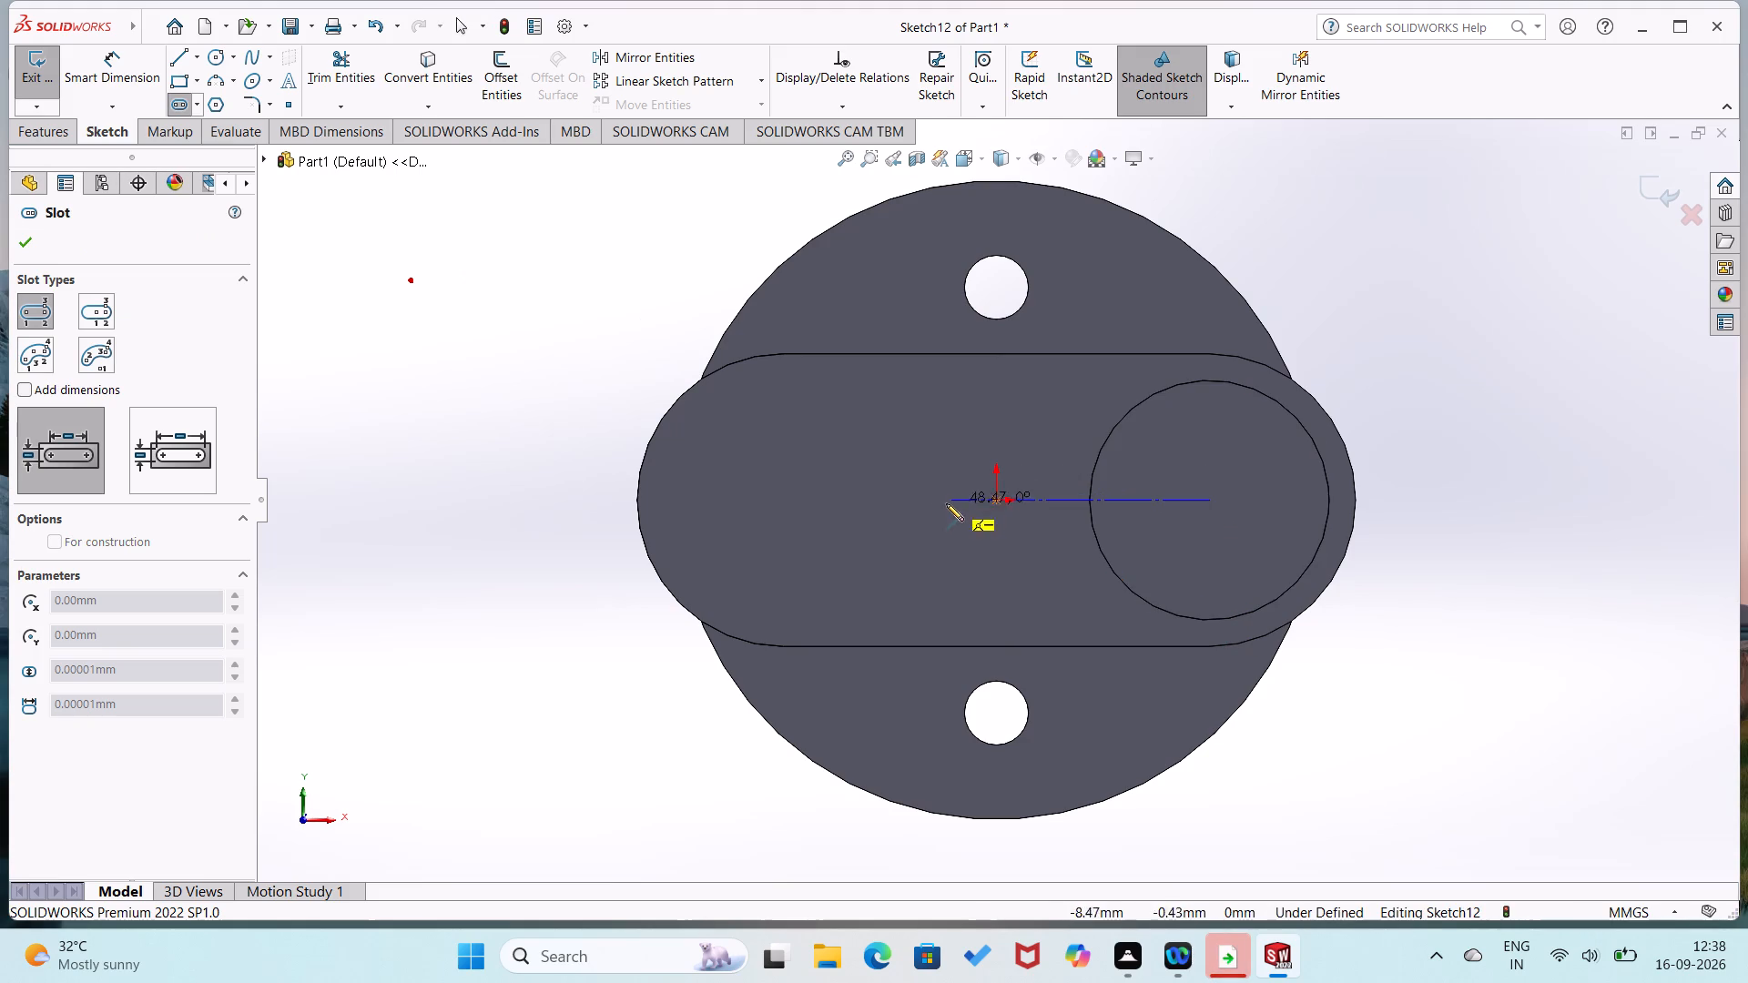
left_click(852, 497)
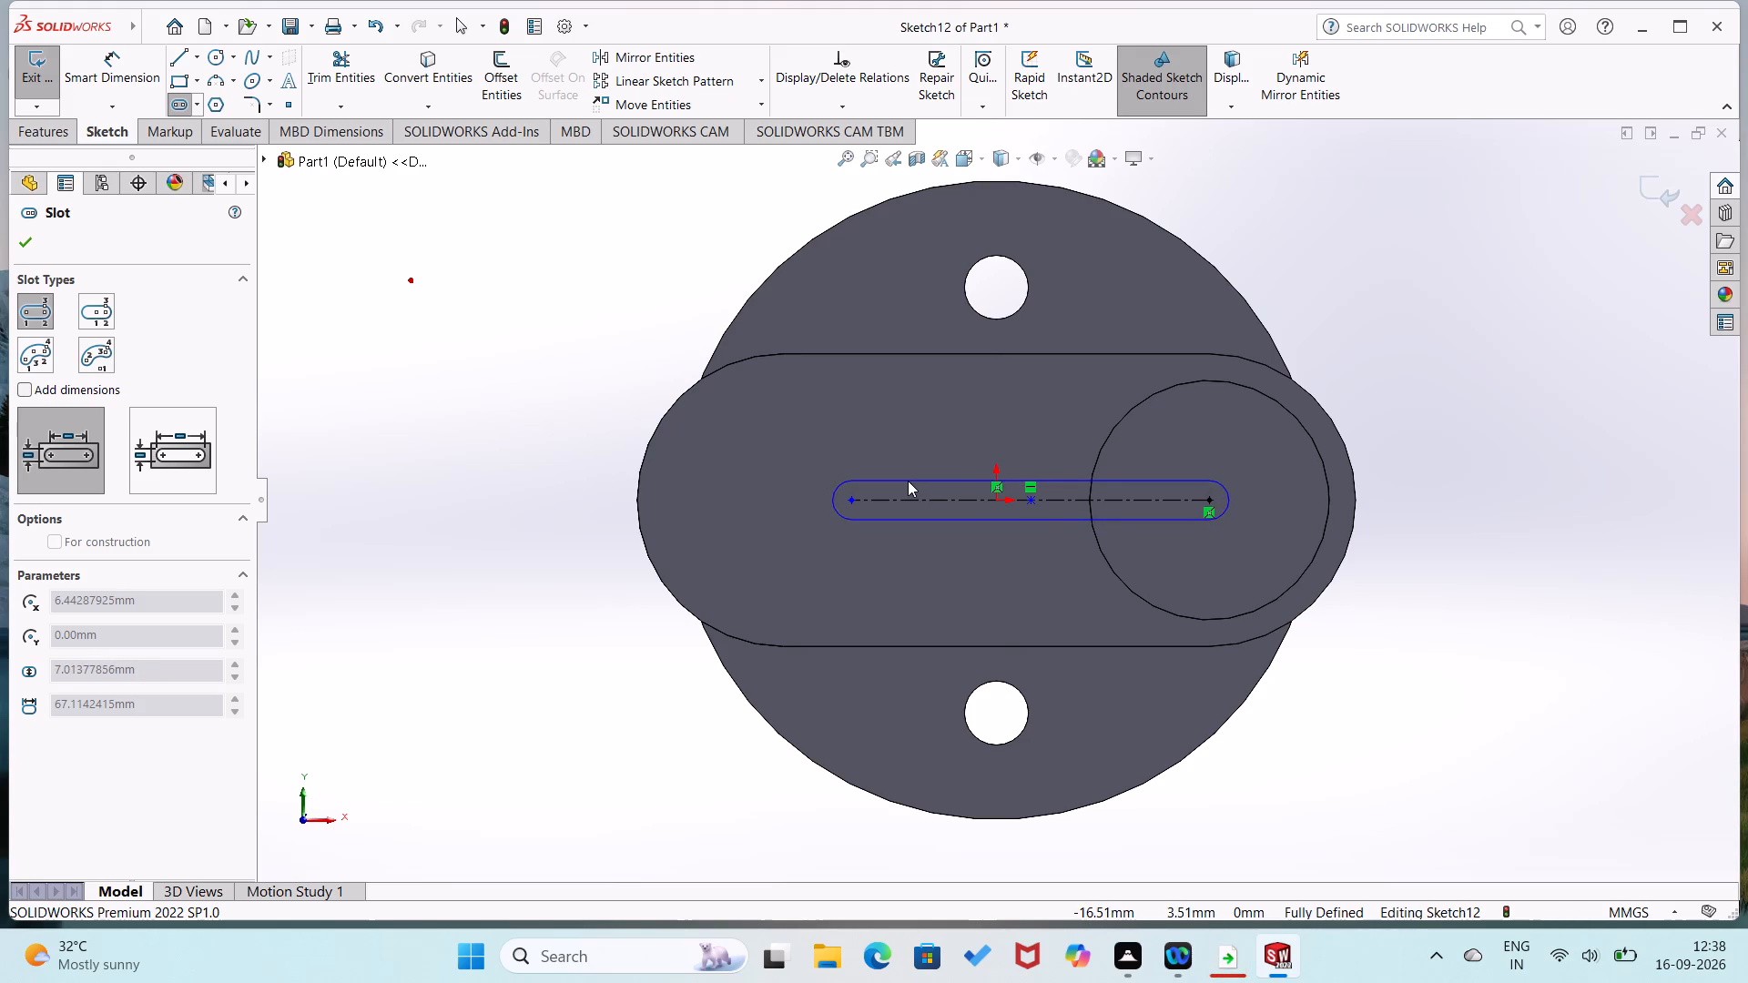
left_click(908, 481)
right_click(919, 501)
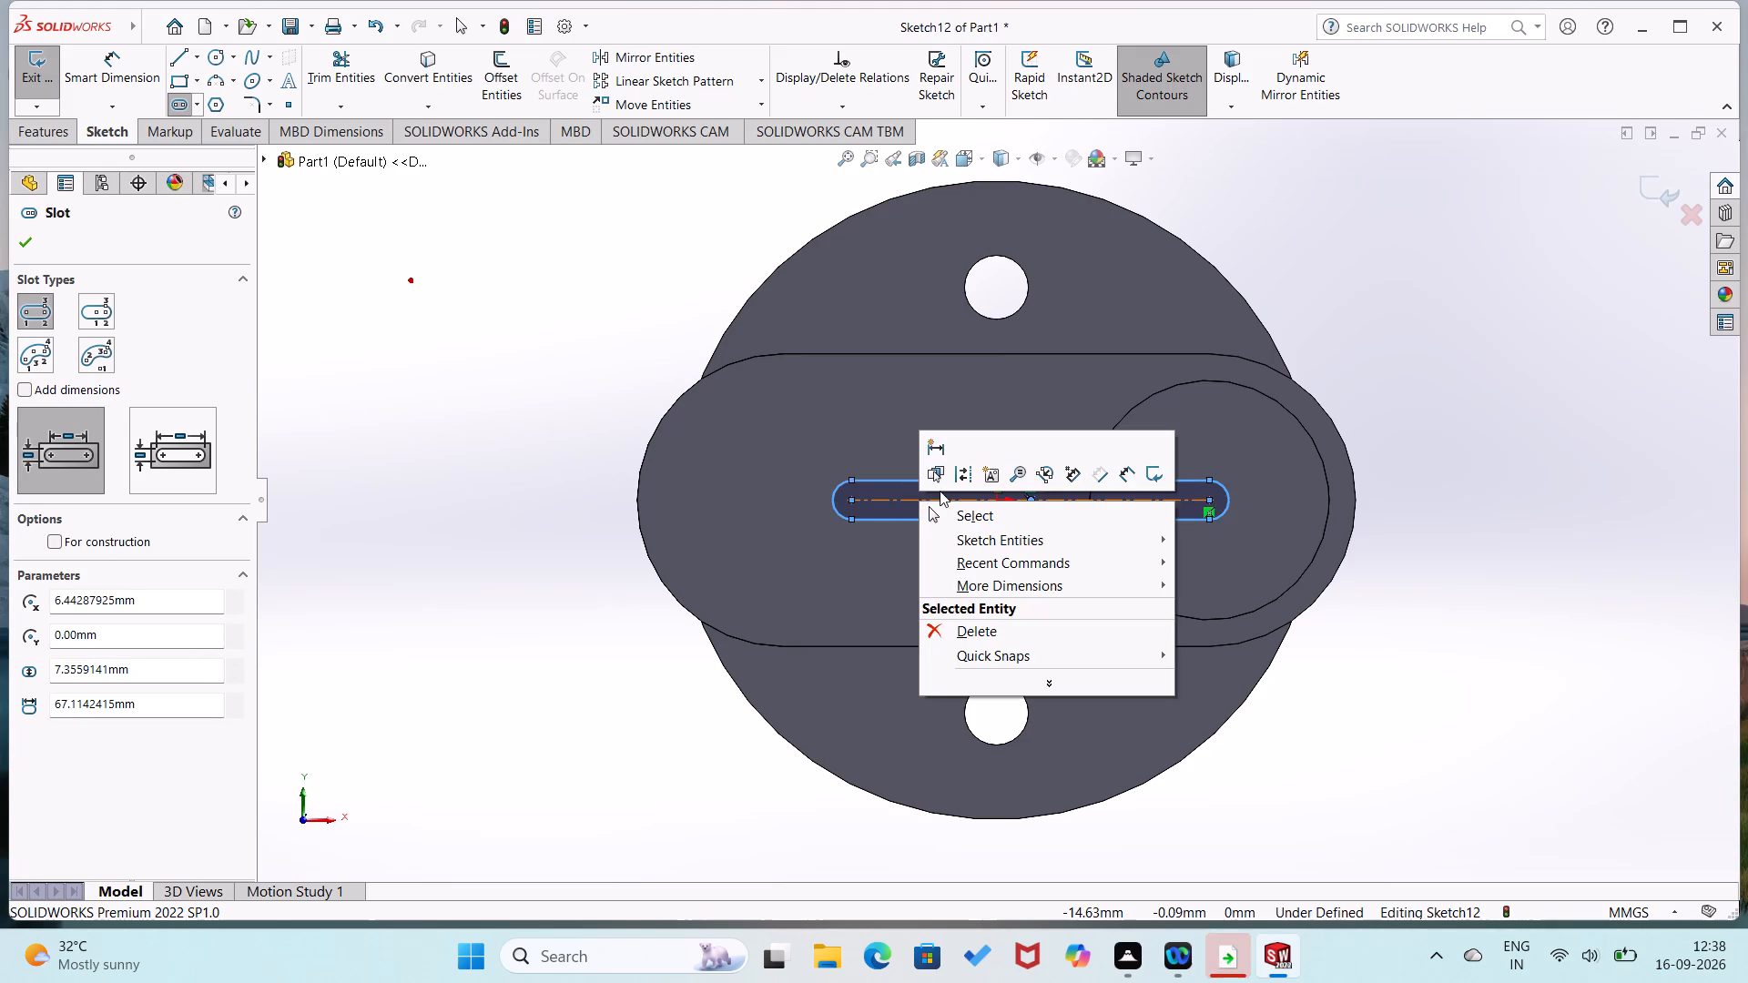
left_click(612, 605)
Dimension the slot's centre-to-centre length as 40 mm.
right_click_drag(612, 605, 609, 573)
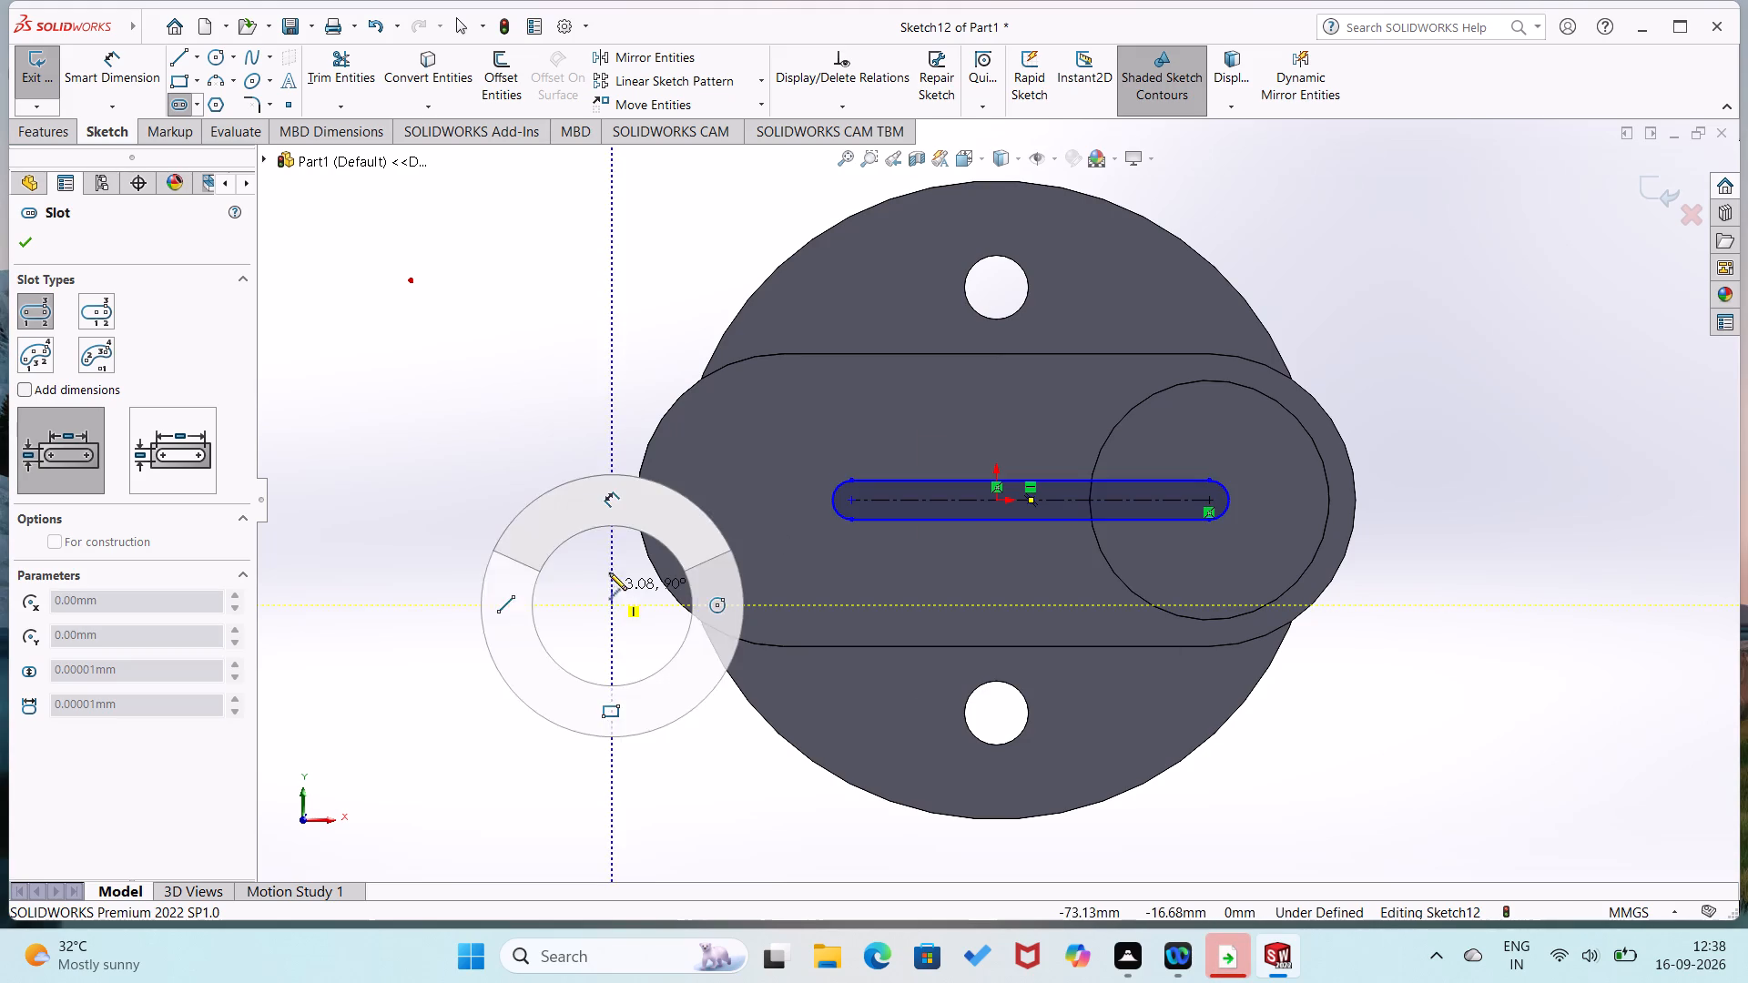
right_click_drag(609, 573, 634, 516)
left_click(942, 499)
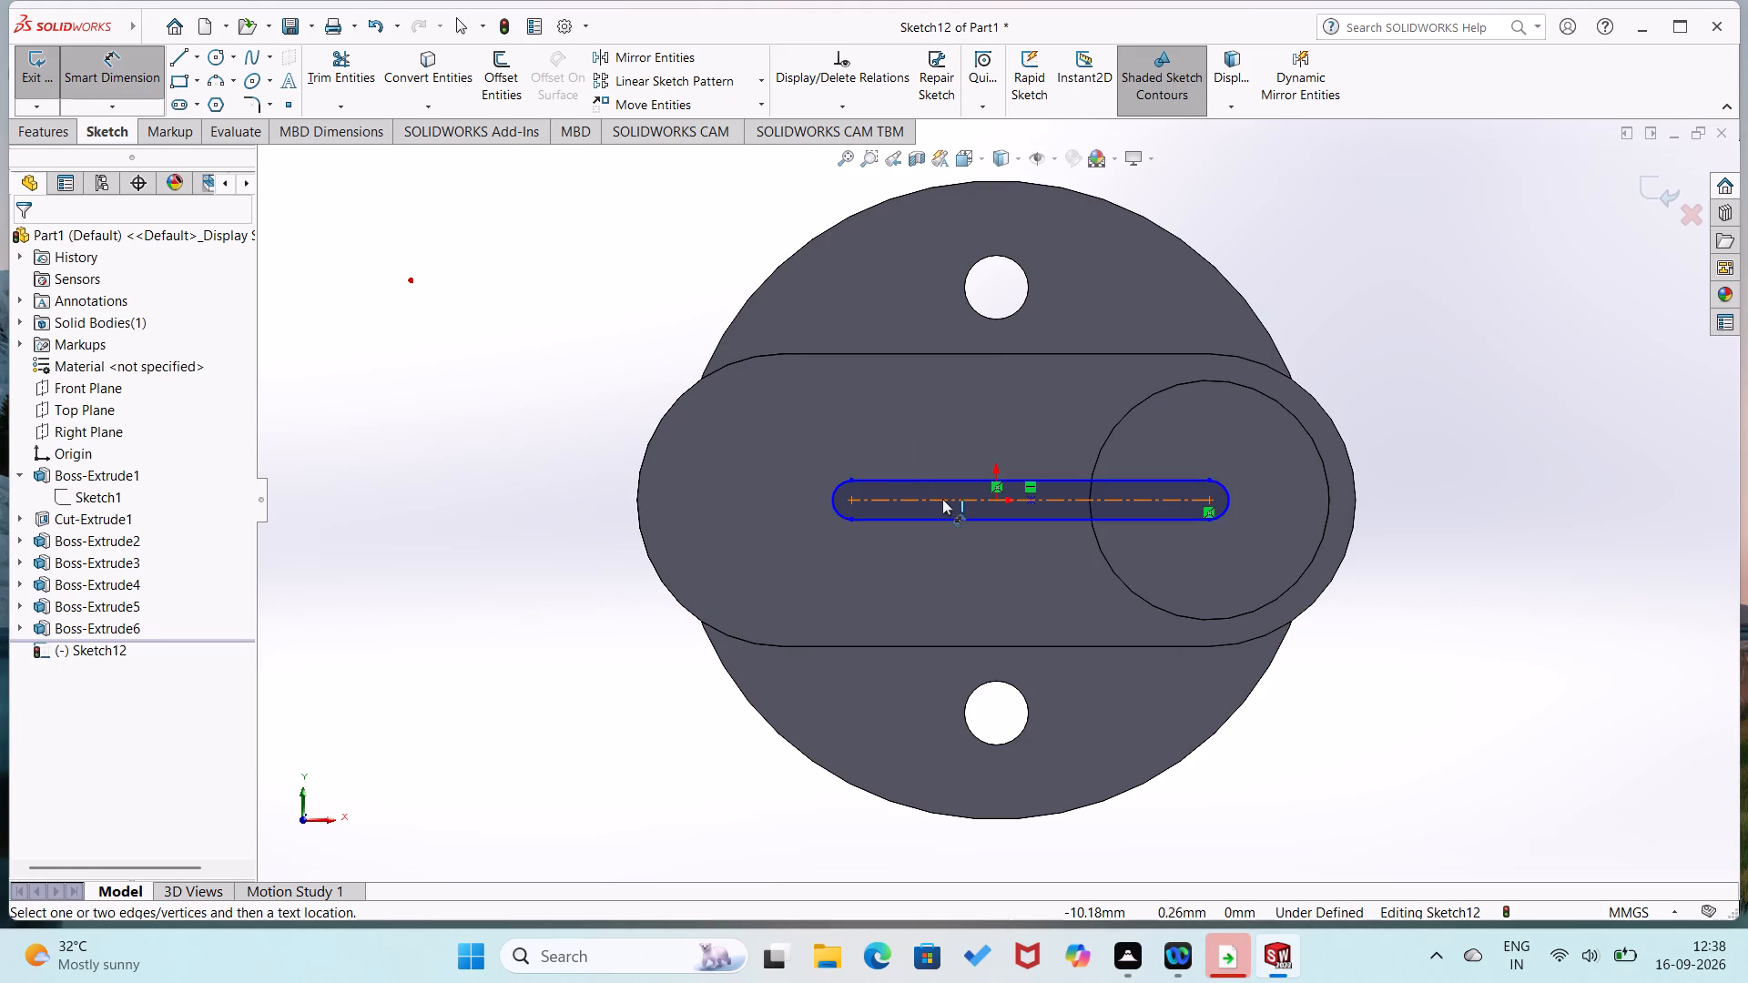
left_click(978, 431)
type("40")
key("Return")
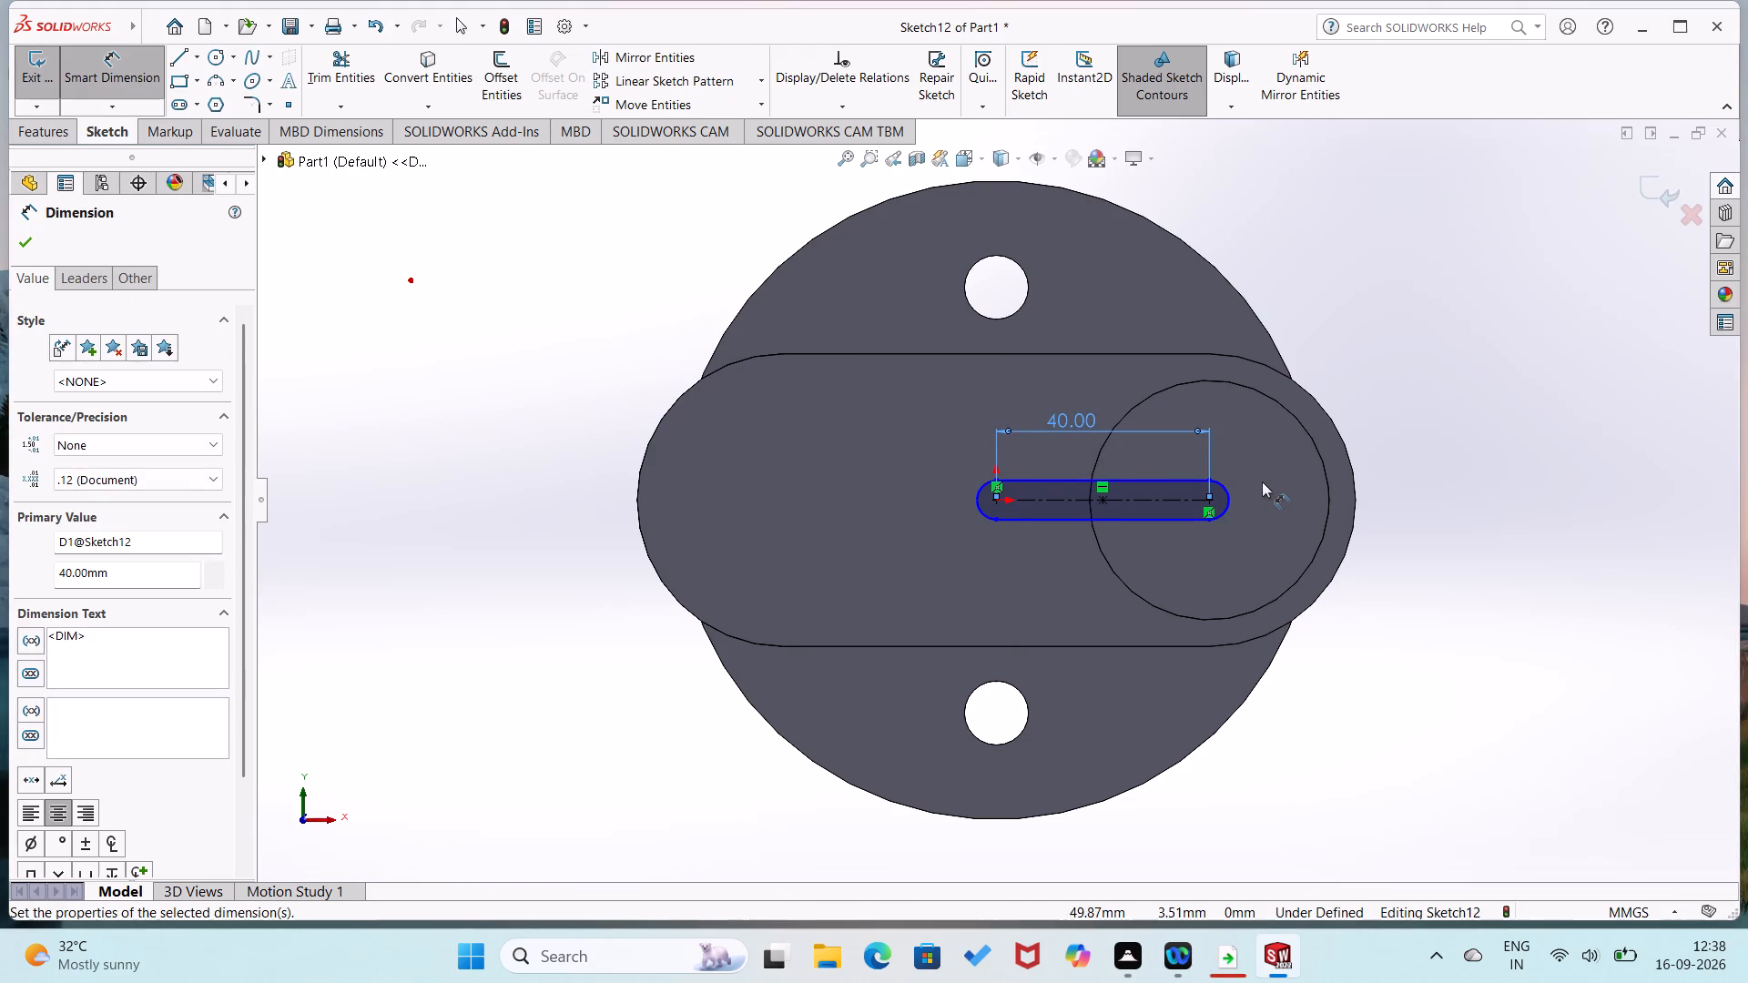
Dimension the slot's end arc radius as 27.5 mm.
left_click(1232, 498)
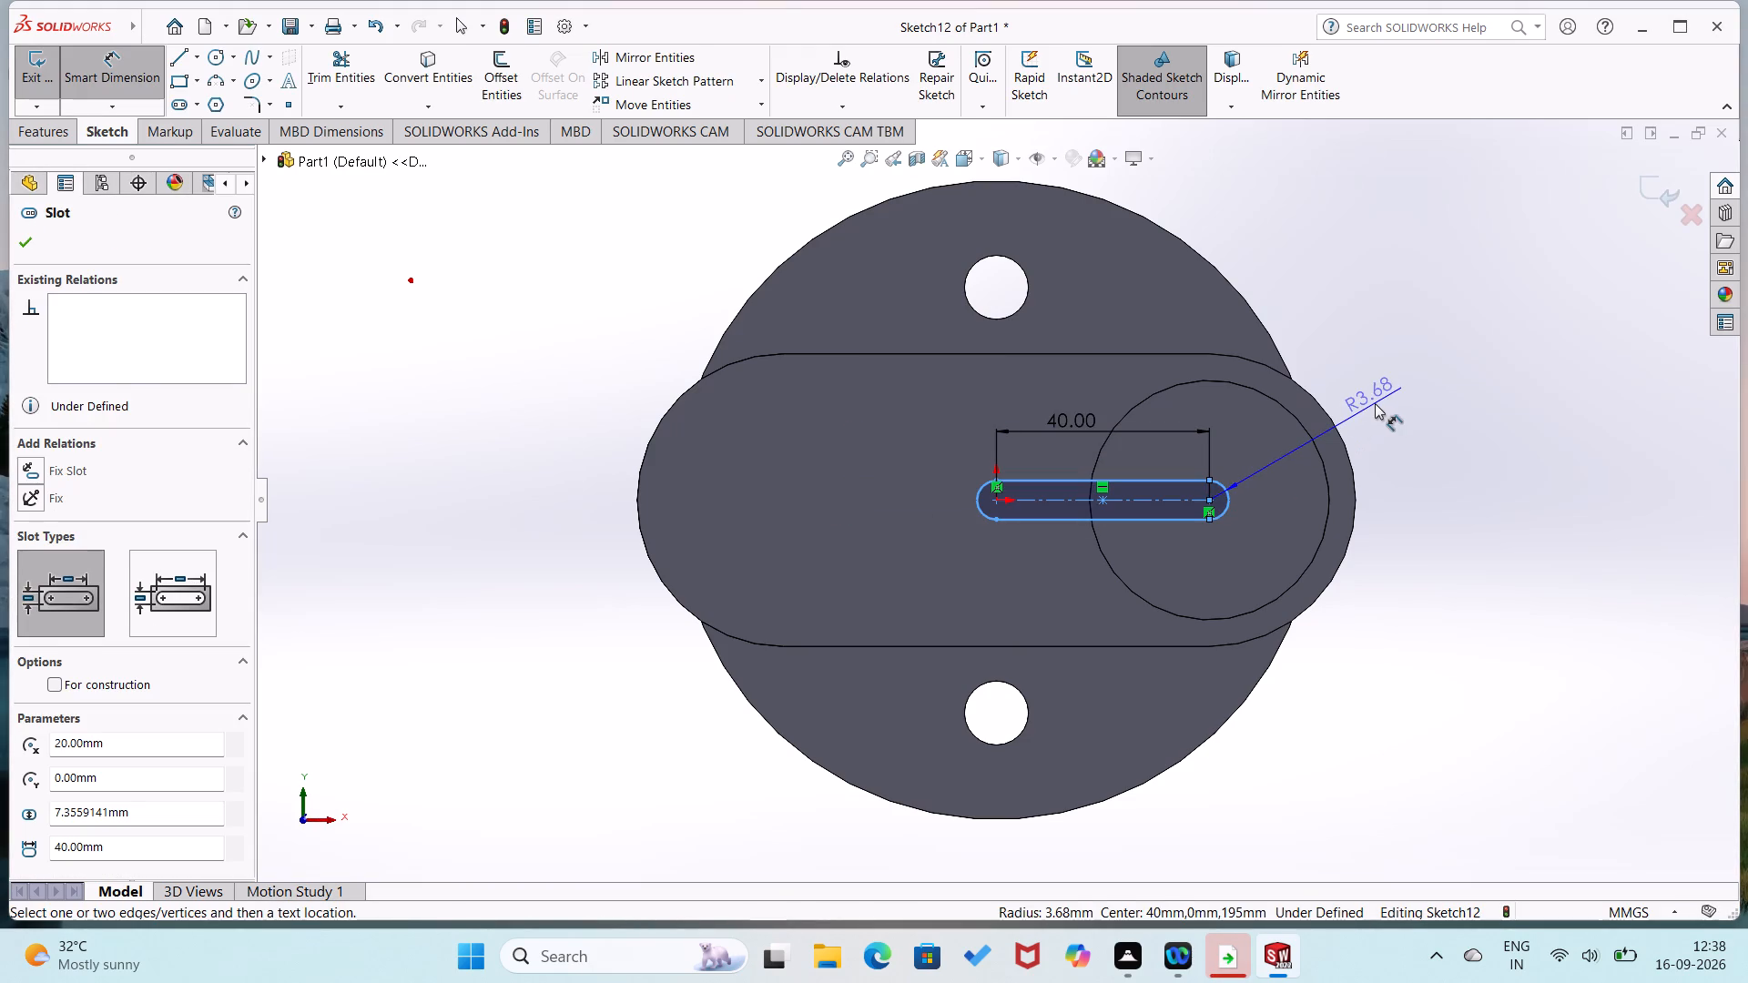
left_click(1375, 403)
type("27.5")
key("Return")
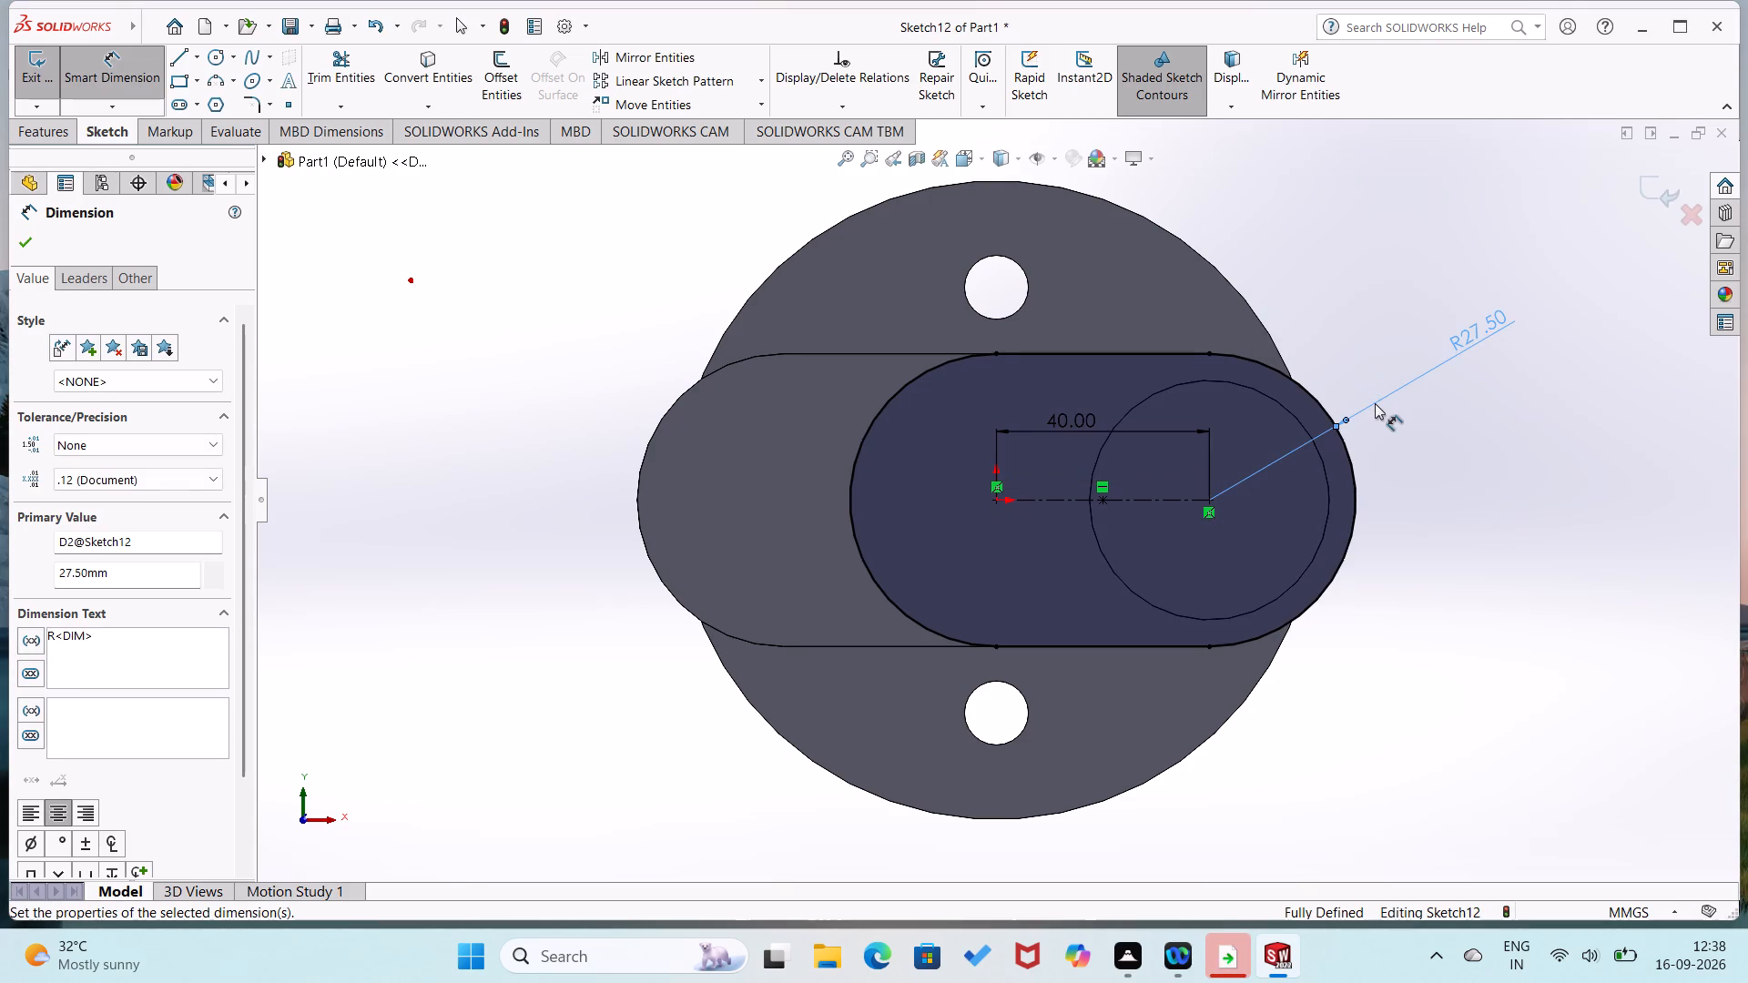
left_click(1471, 537)
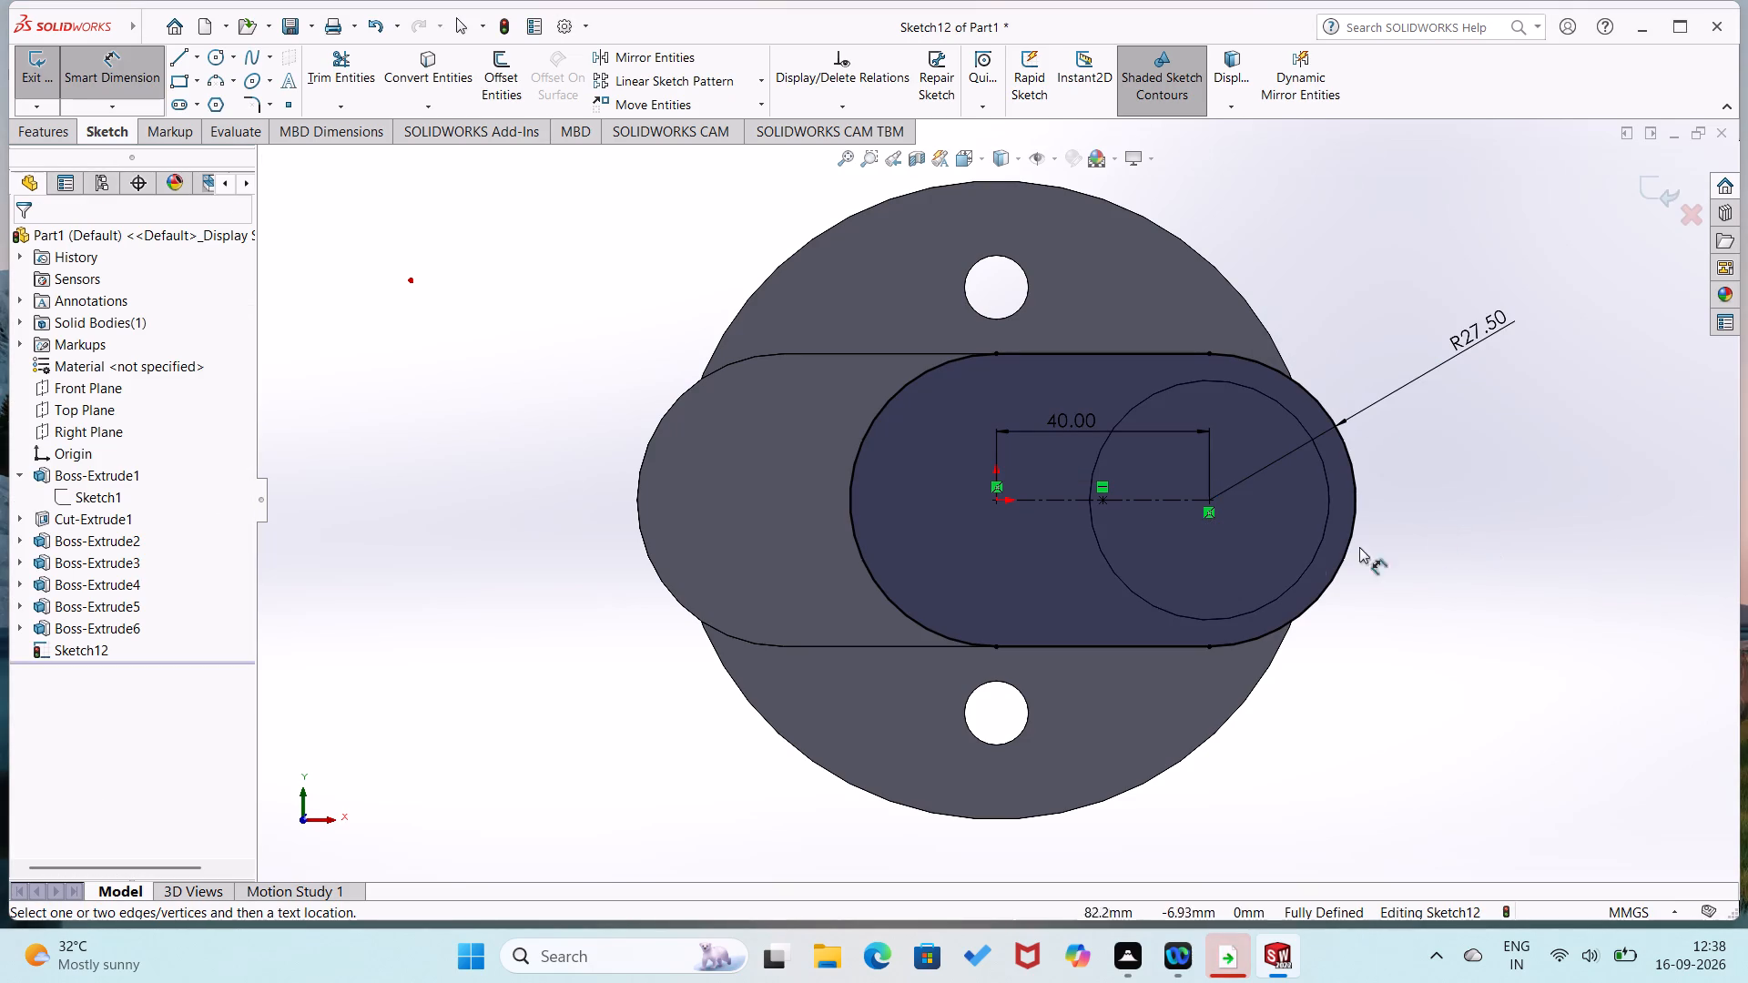
Extrude the slot profile outward from the cylinder's end face as a 22 mm Blind boss with Merge result on.
left_click(37, 127)
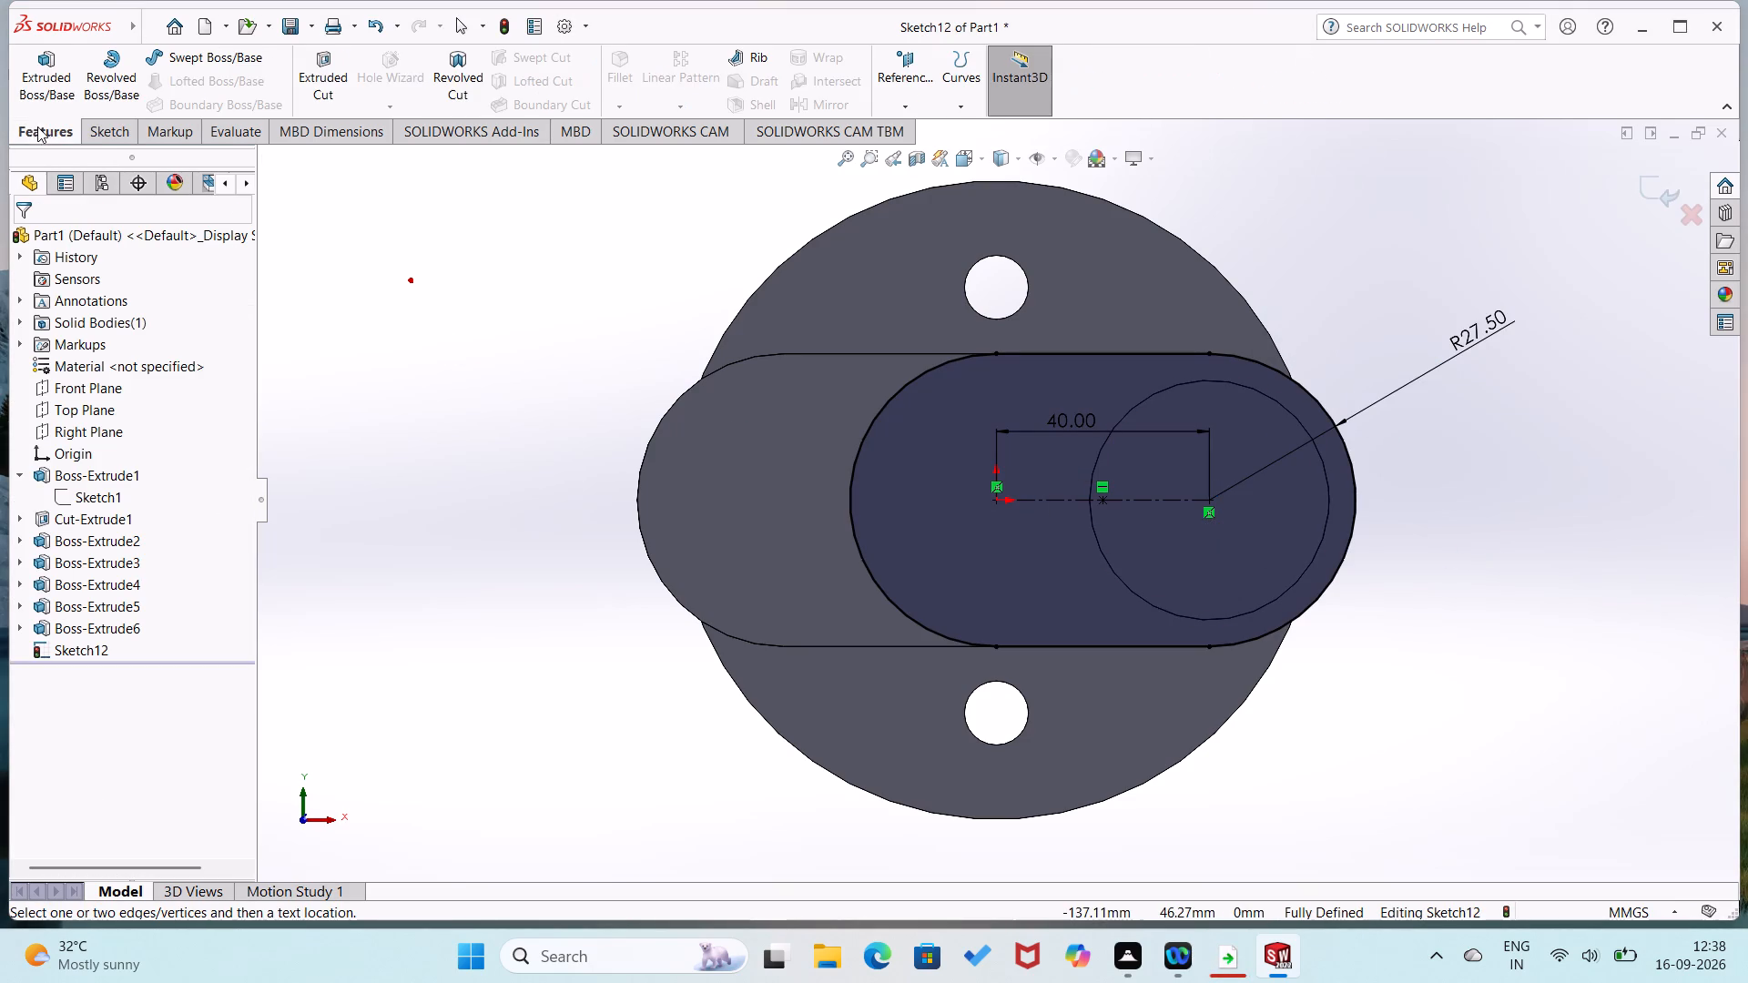
left_click(42, 79)
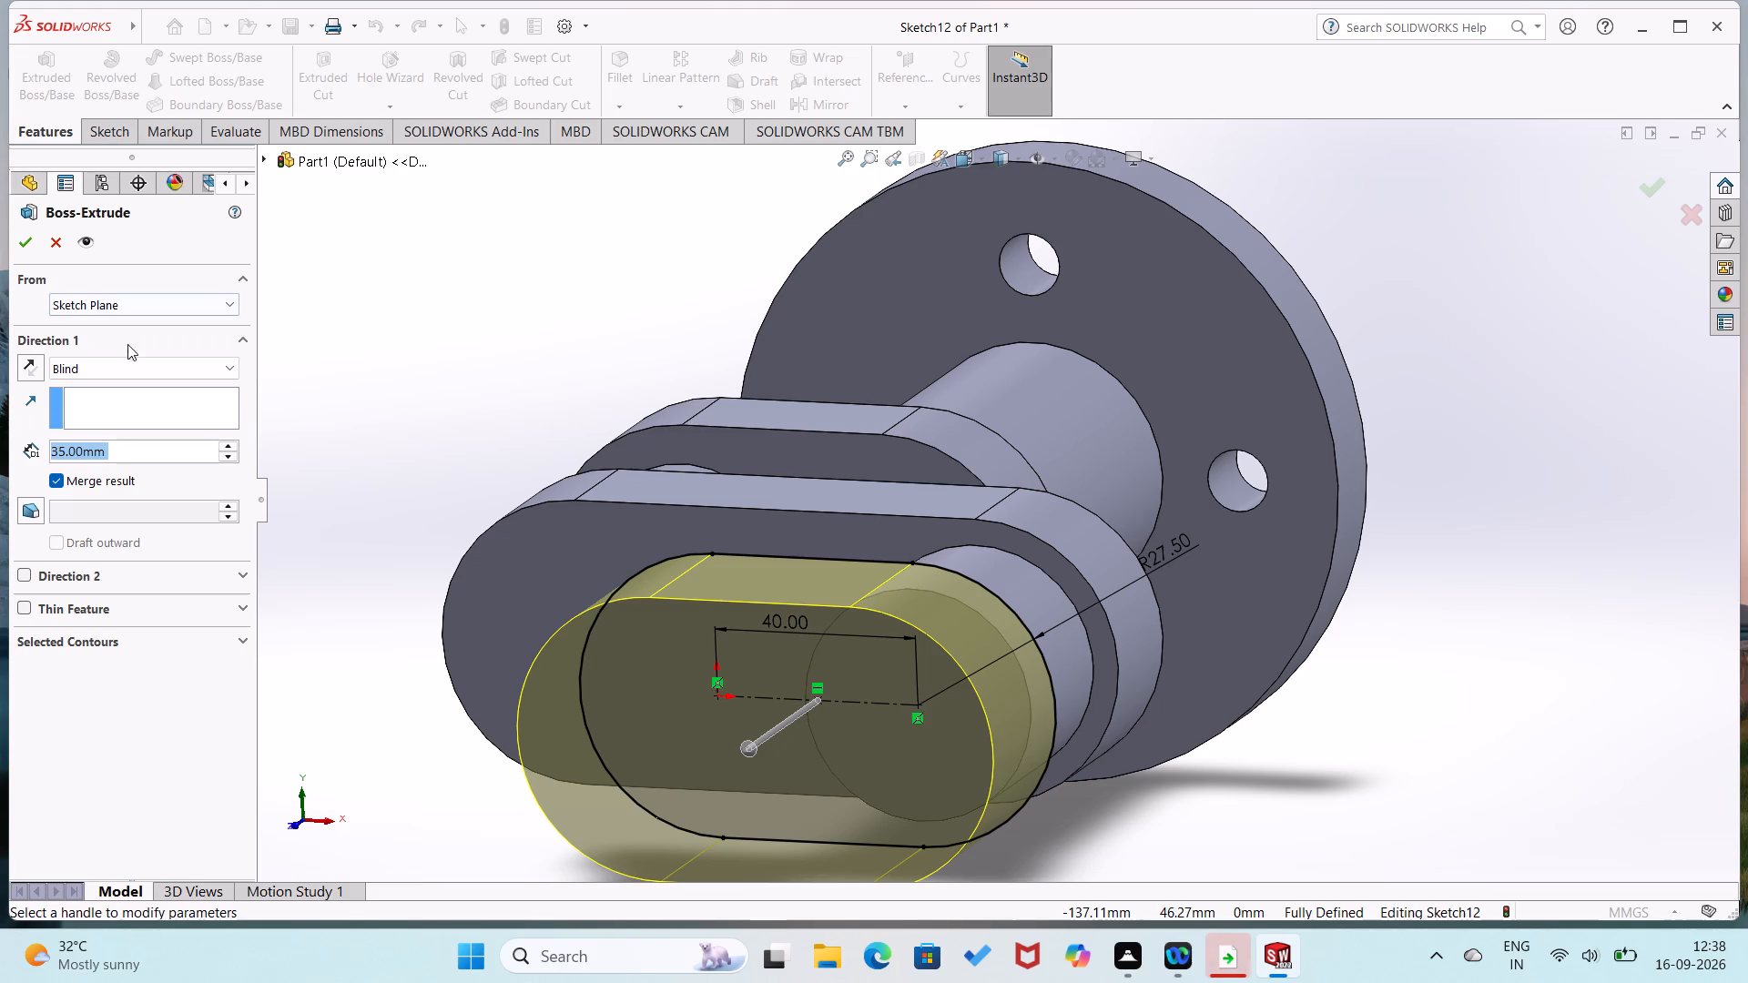
type("22")
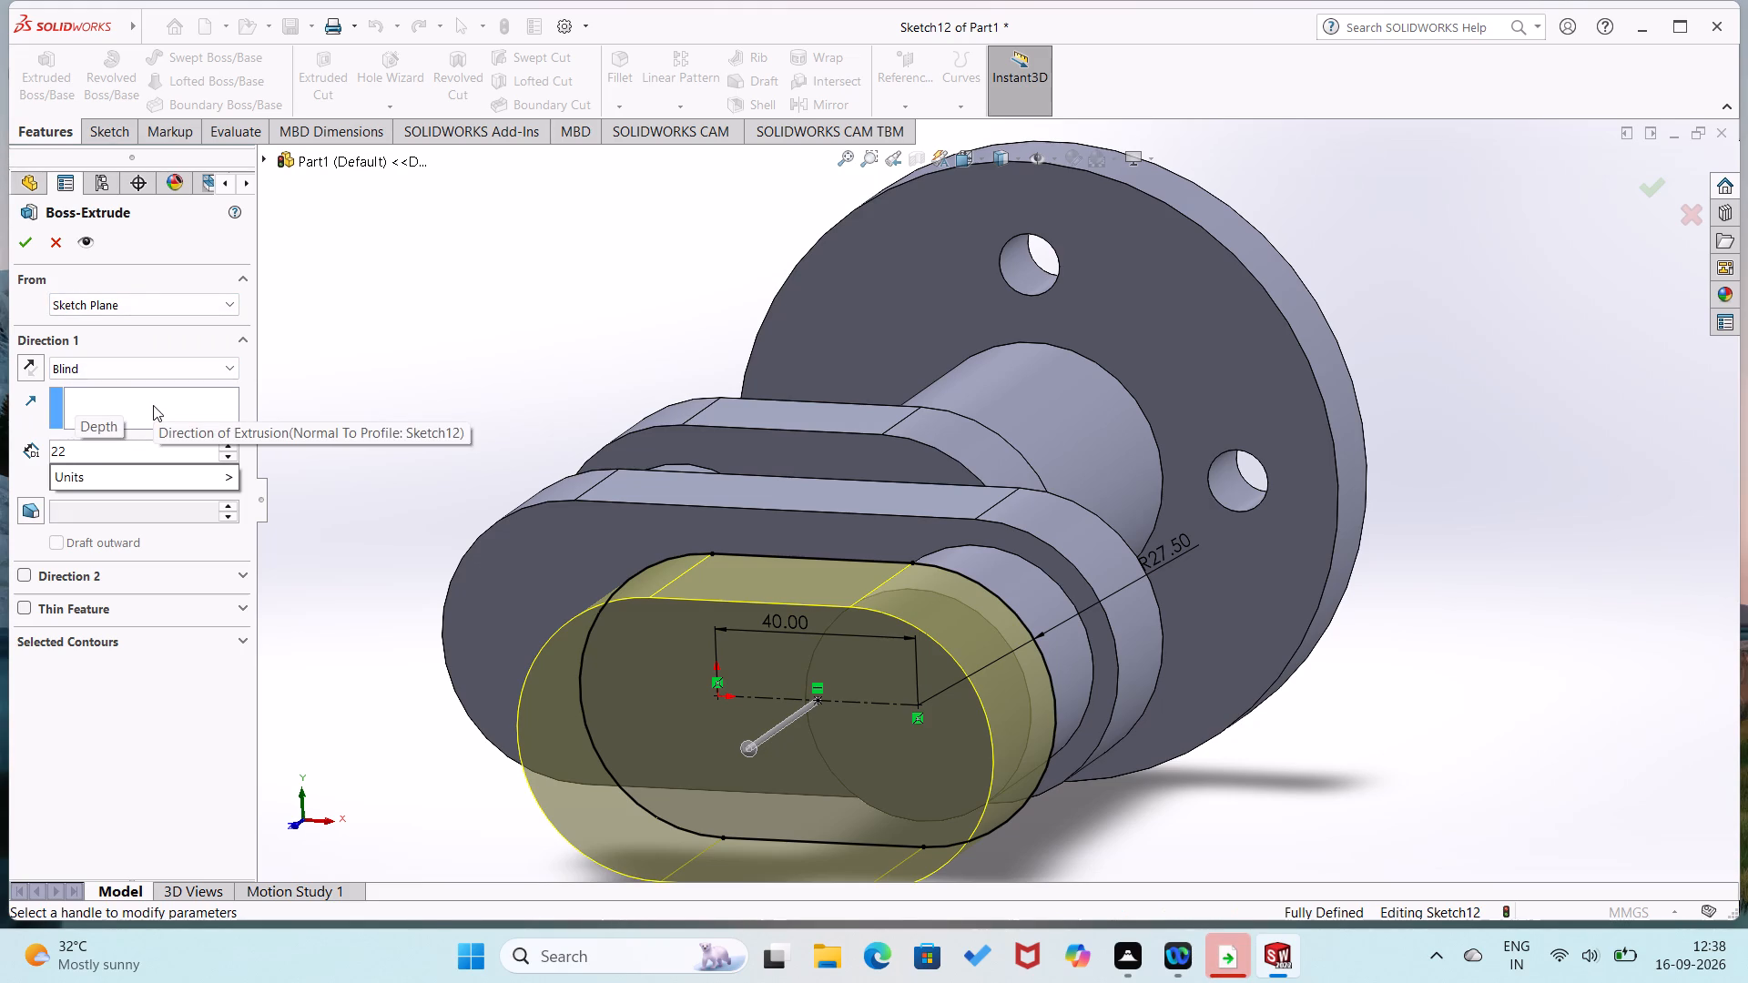
left_click(30, 245)
left_click(302, 335)
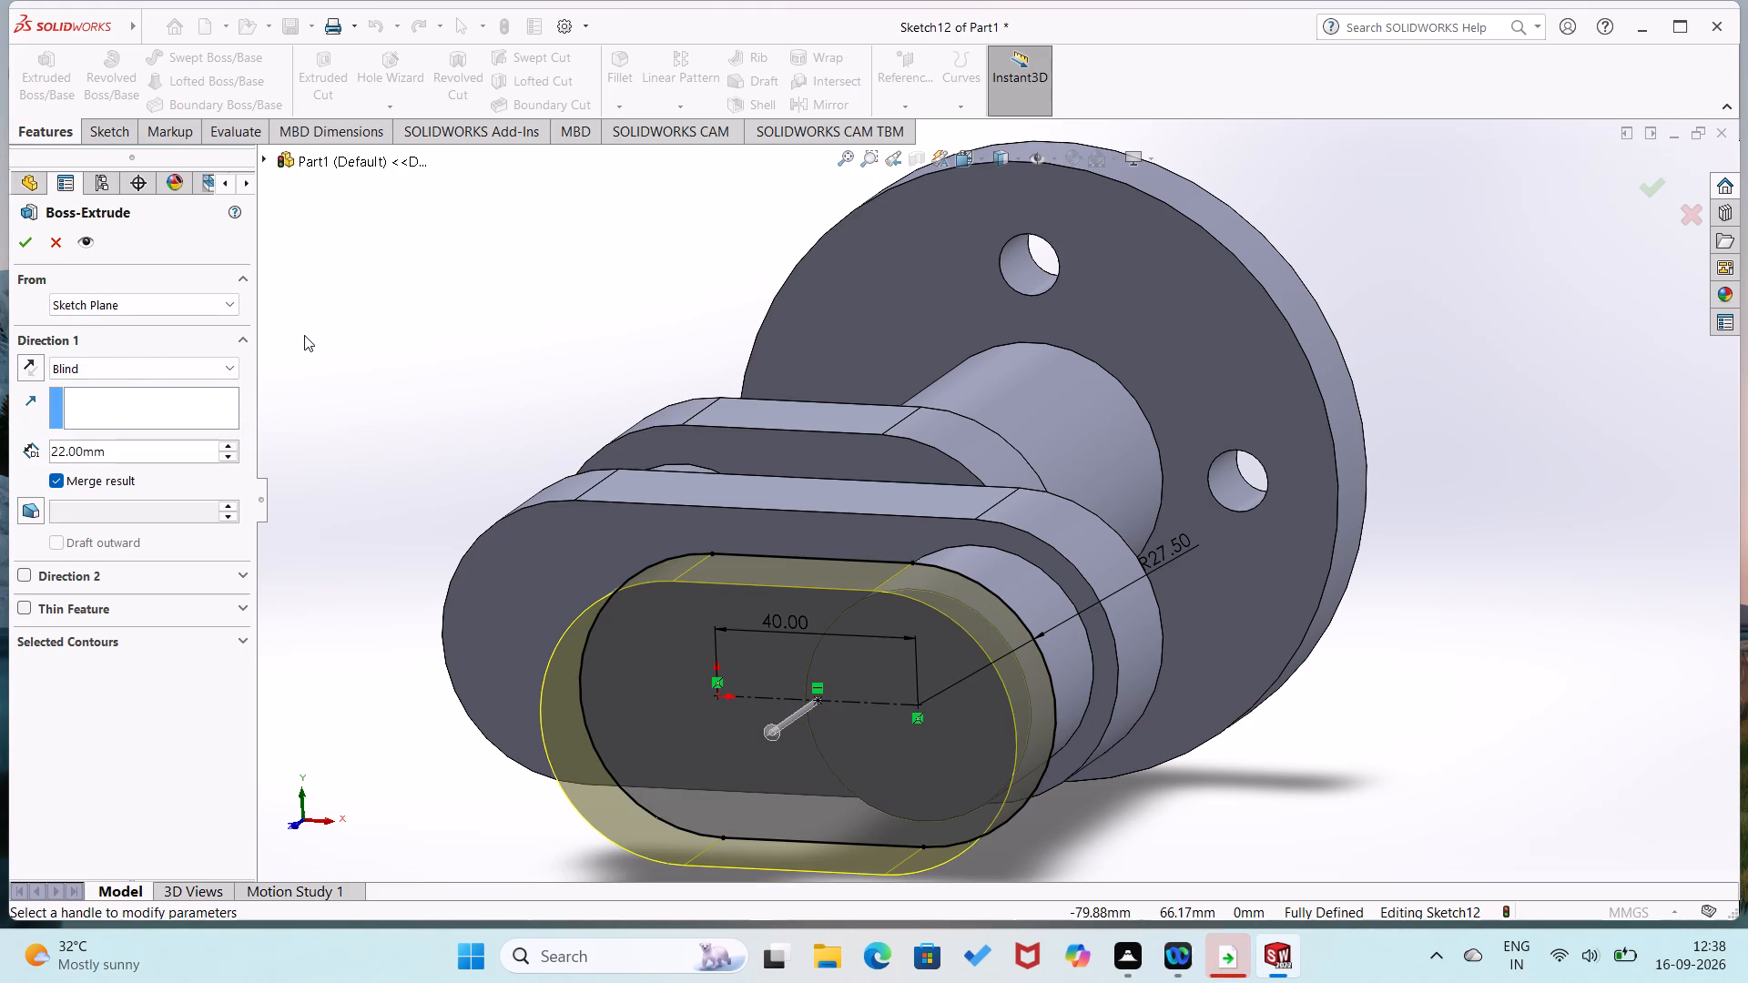
left_click(365, 365)
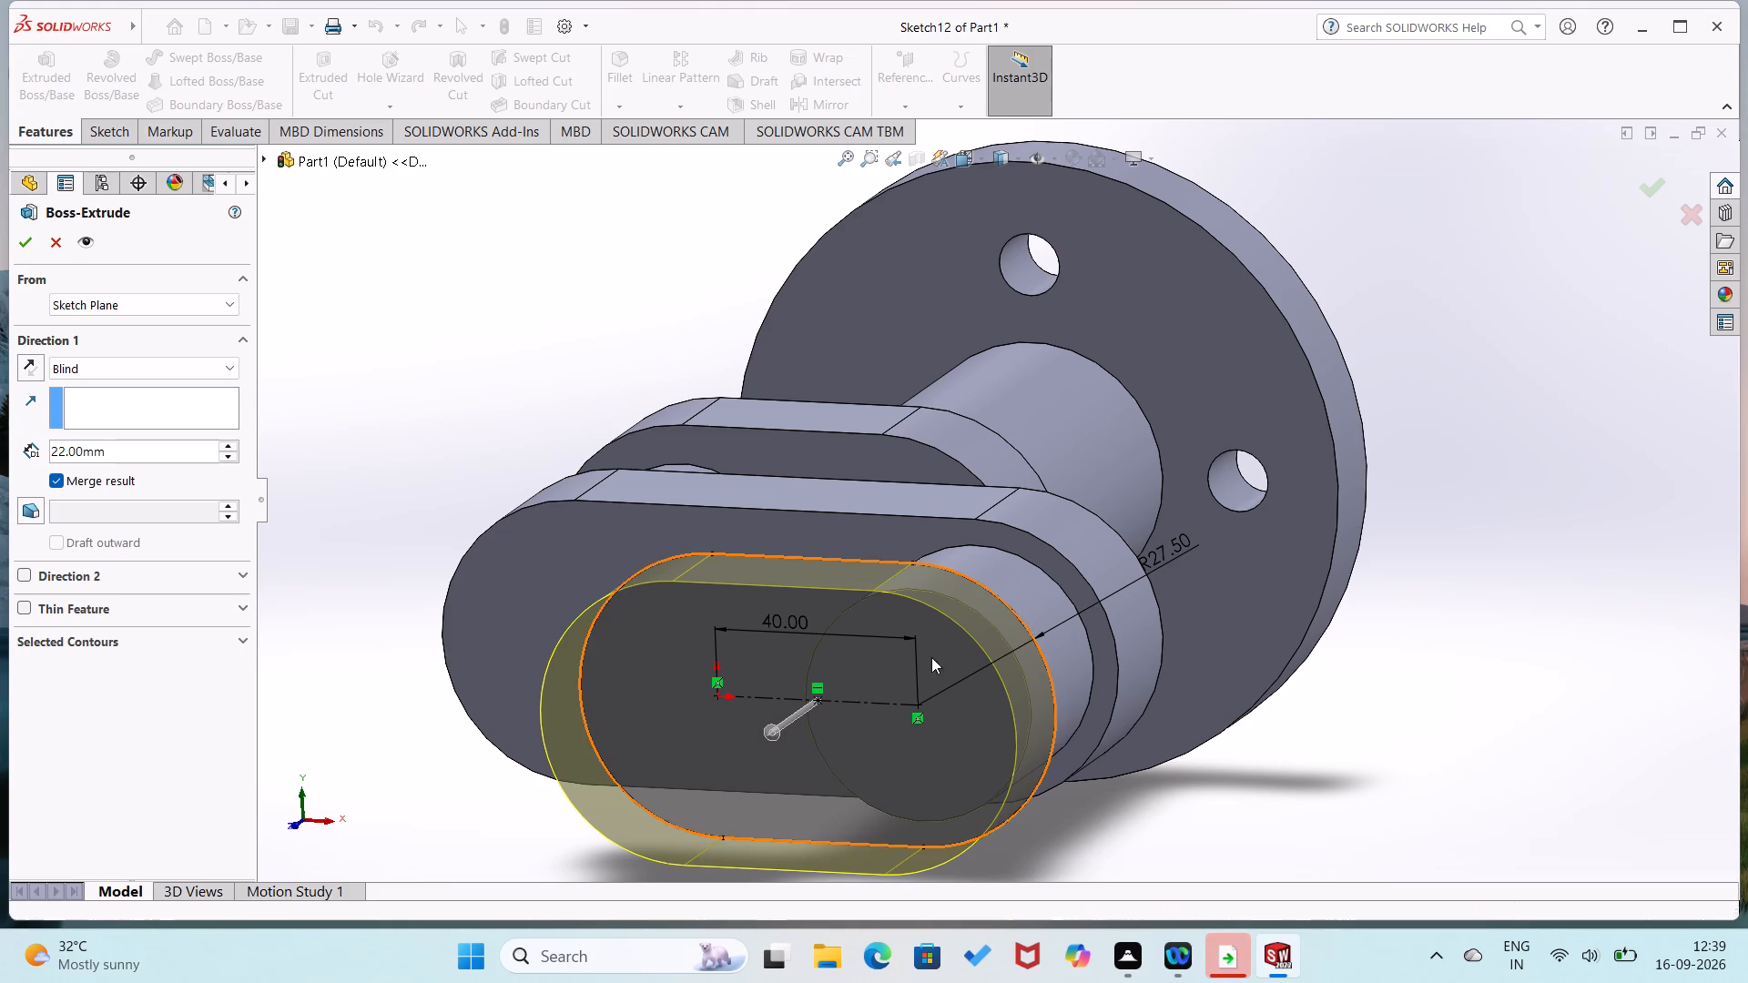
left_click(397, 729)
left_click(395, 730)
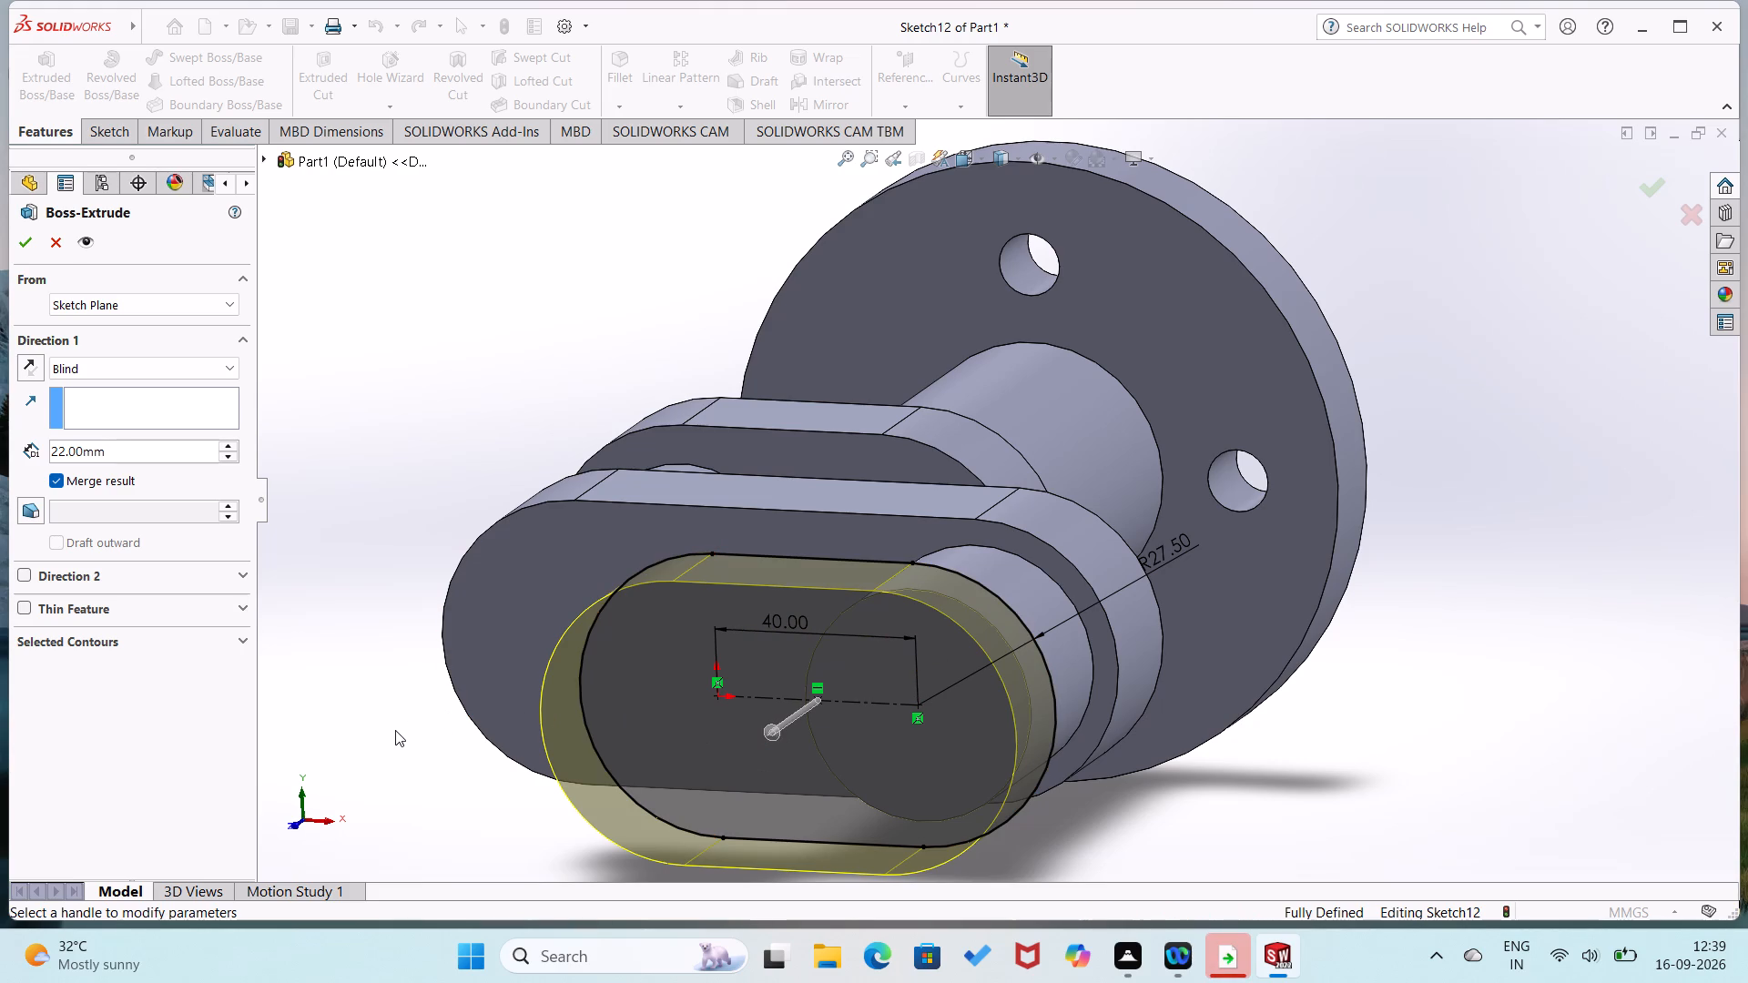
left_click(352, 760)
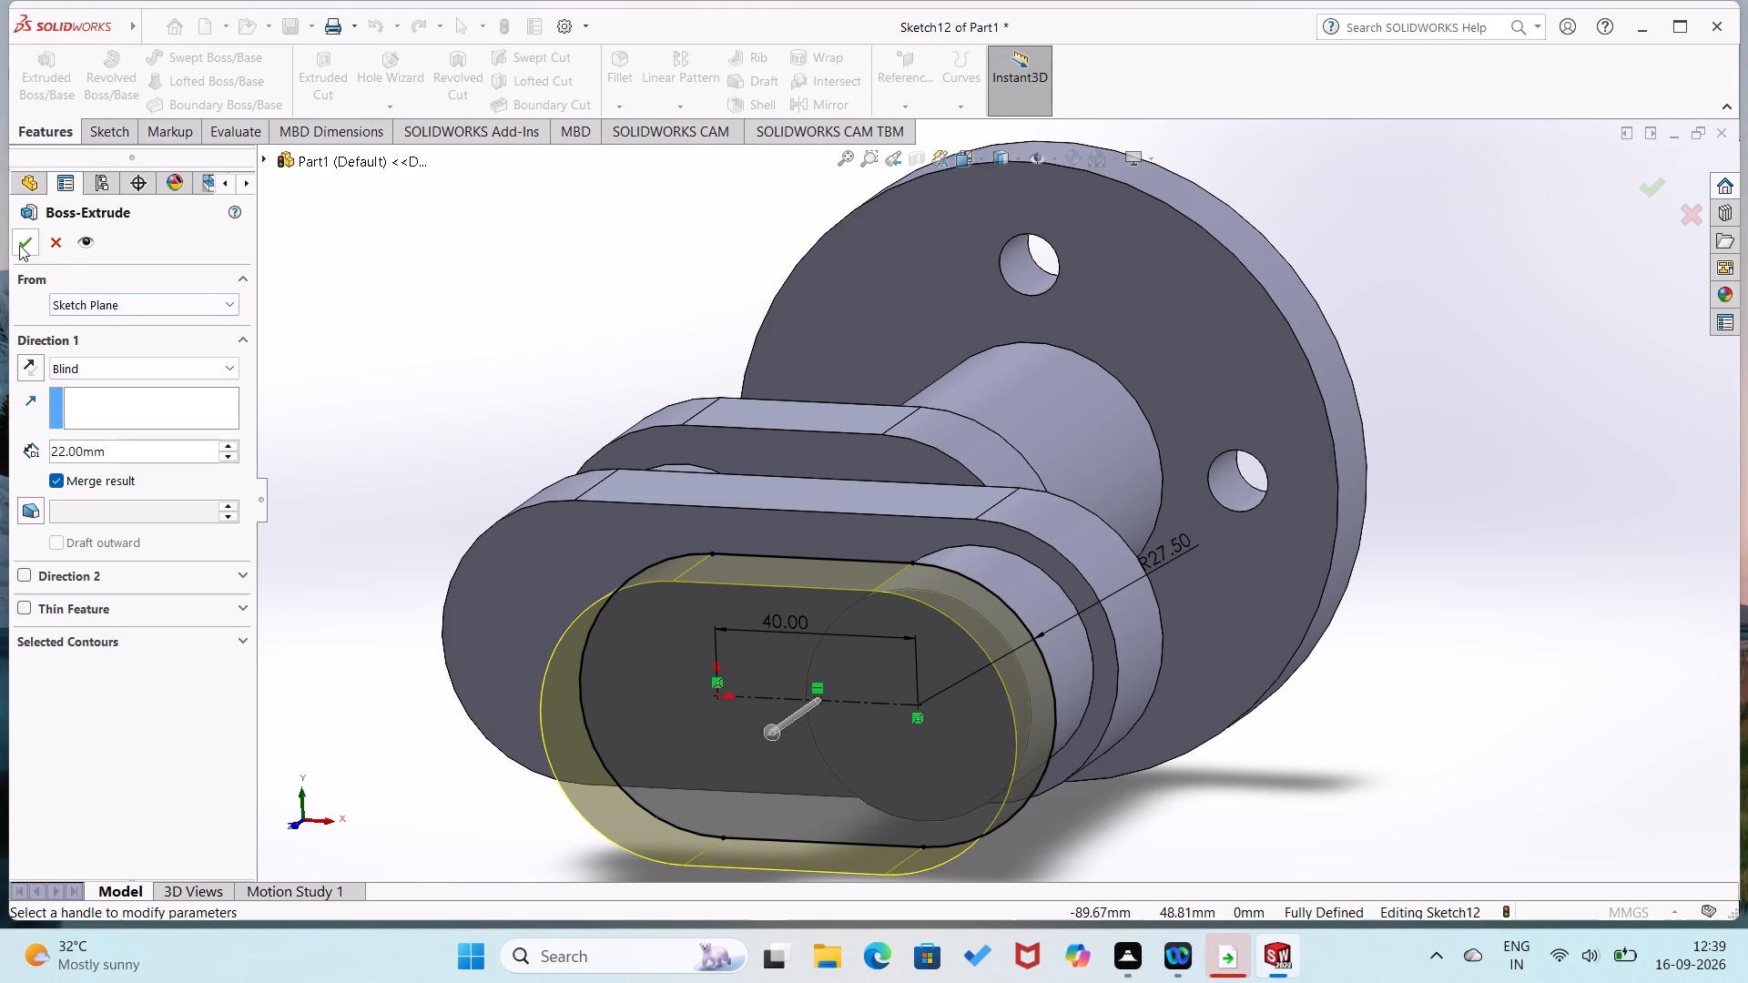
left_click(19, 245)
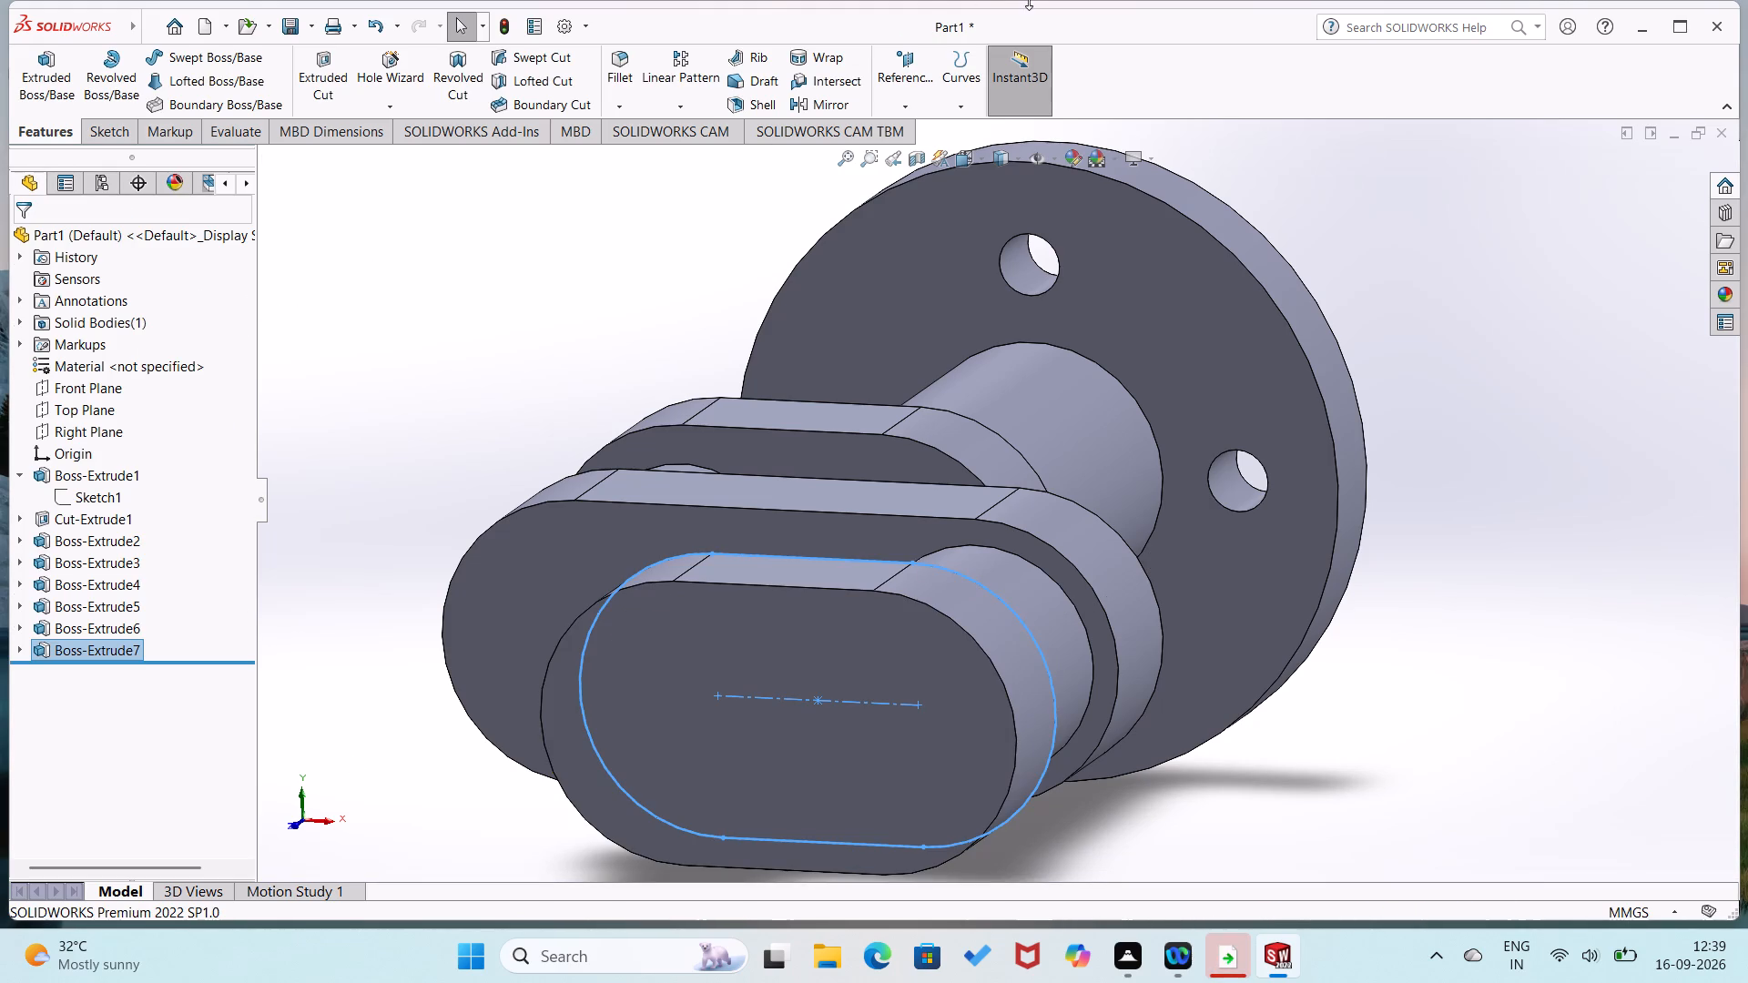
Maximise the window and, on the new web's outer face, sketch a circle about 23 mm in diameter centred on the origin.
left_click(1682, 24)
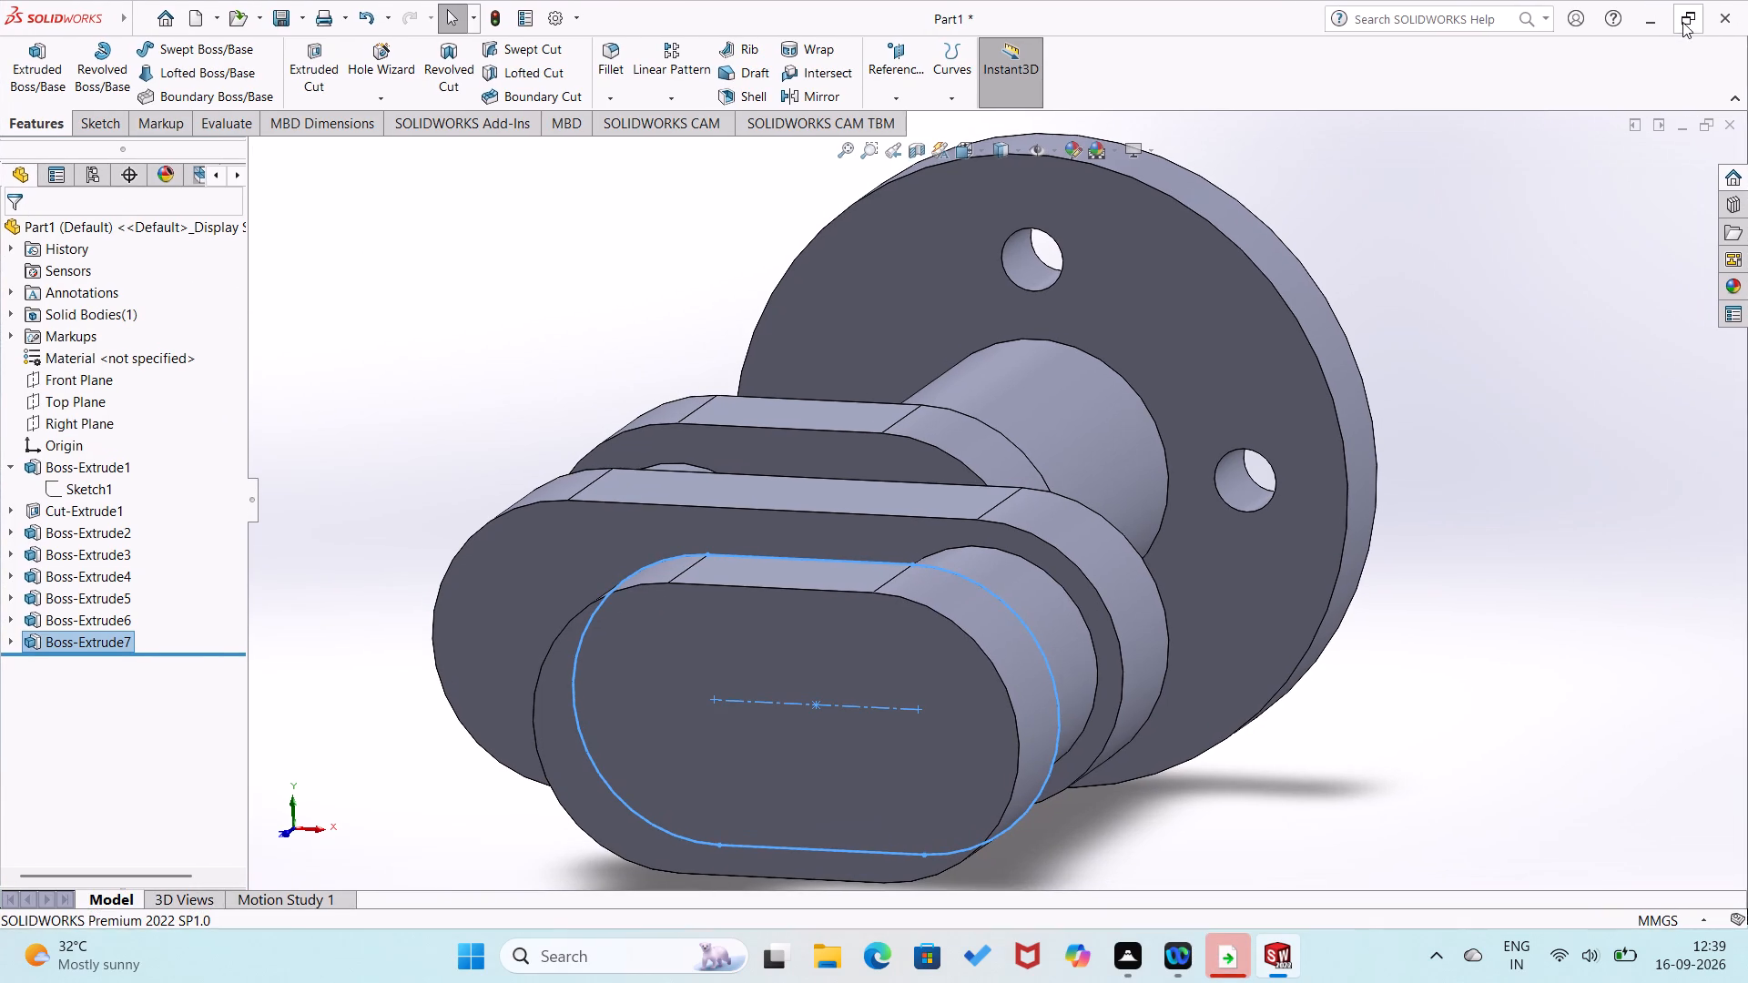
left_click(450, 341)
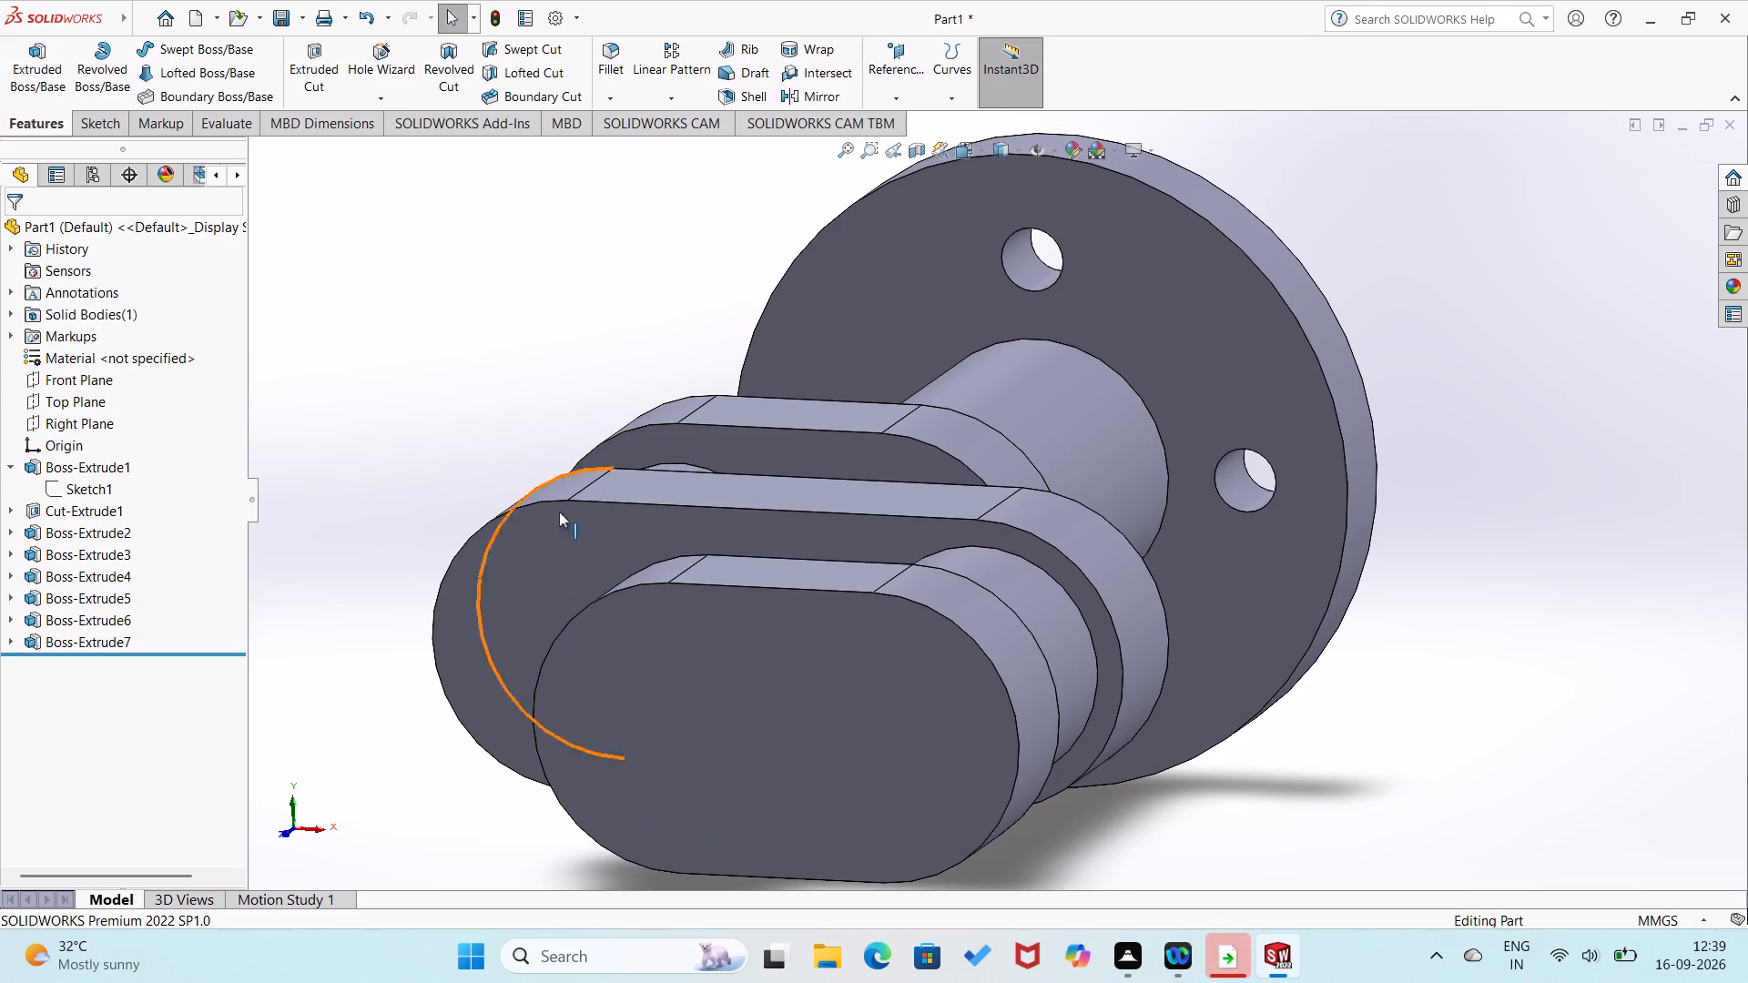
left_click(691, 666)
left_click(773, 619)
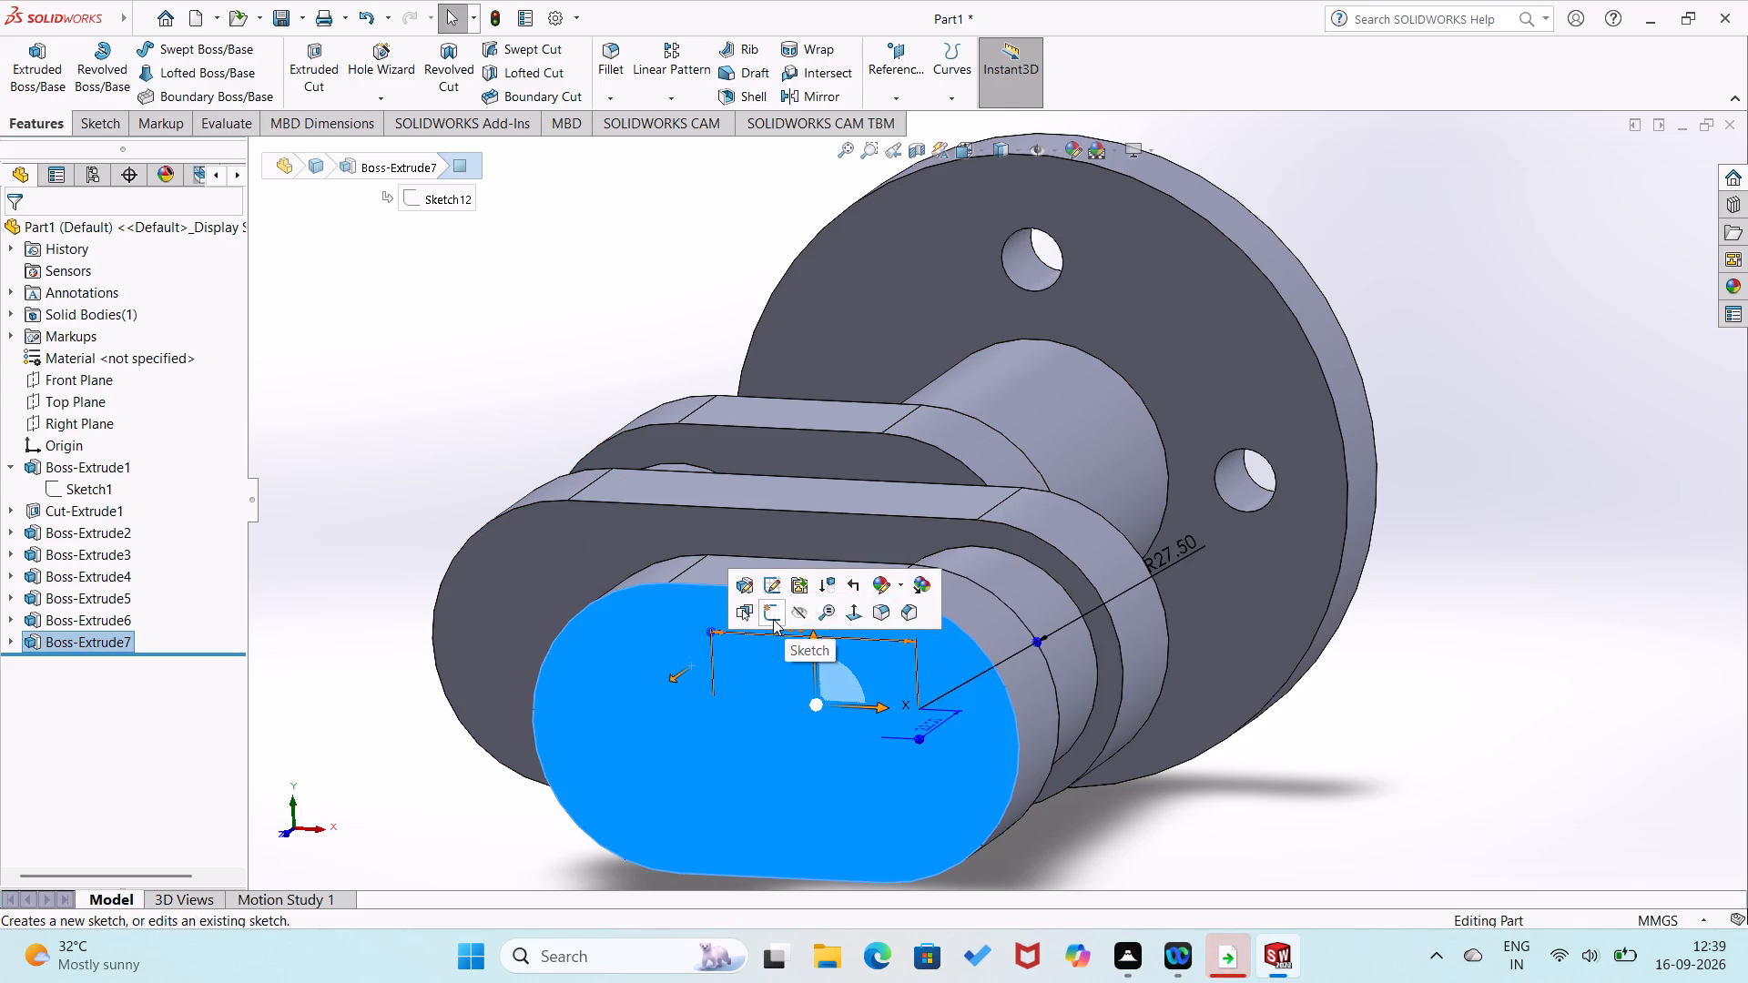
left_click(538, 654)
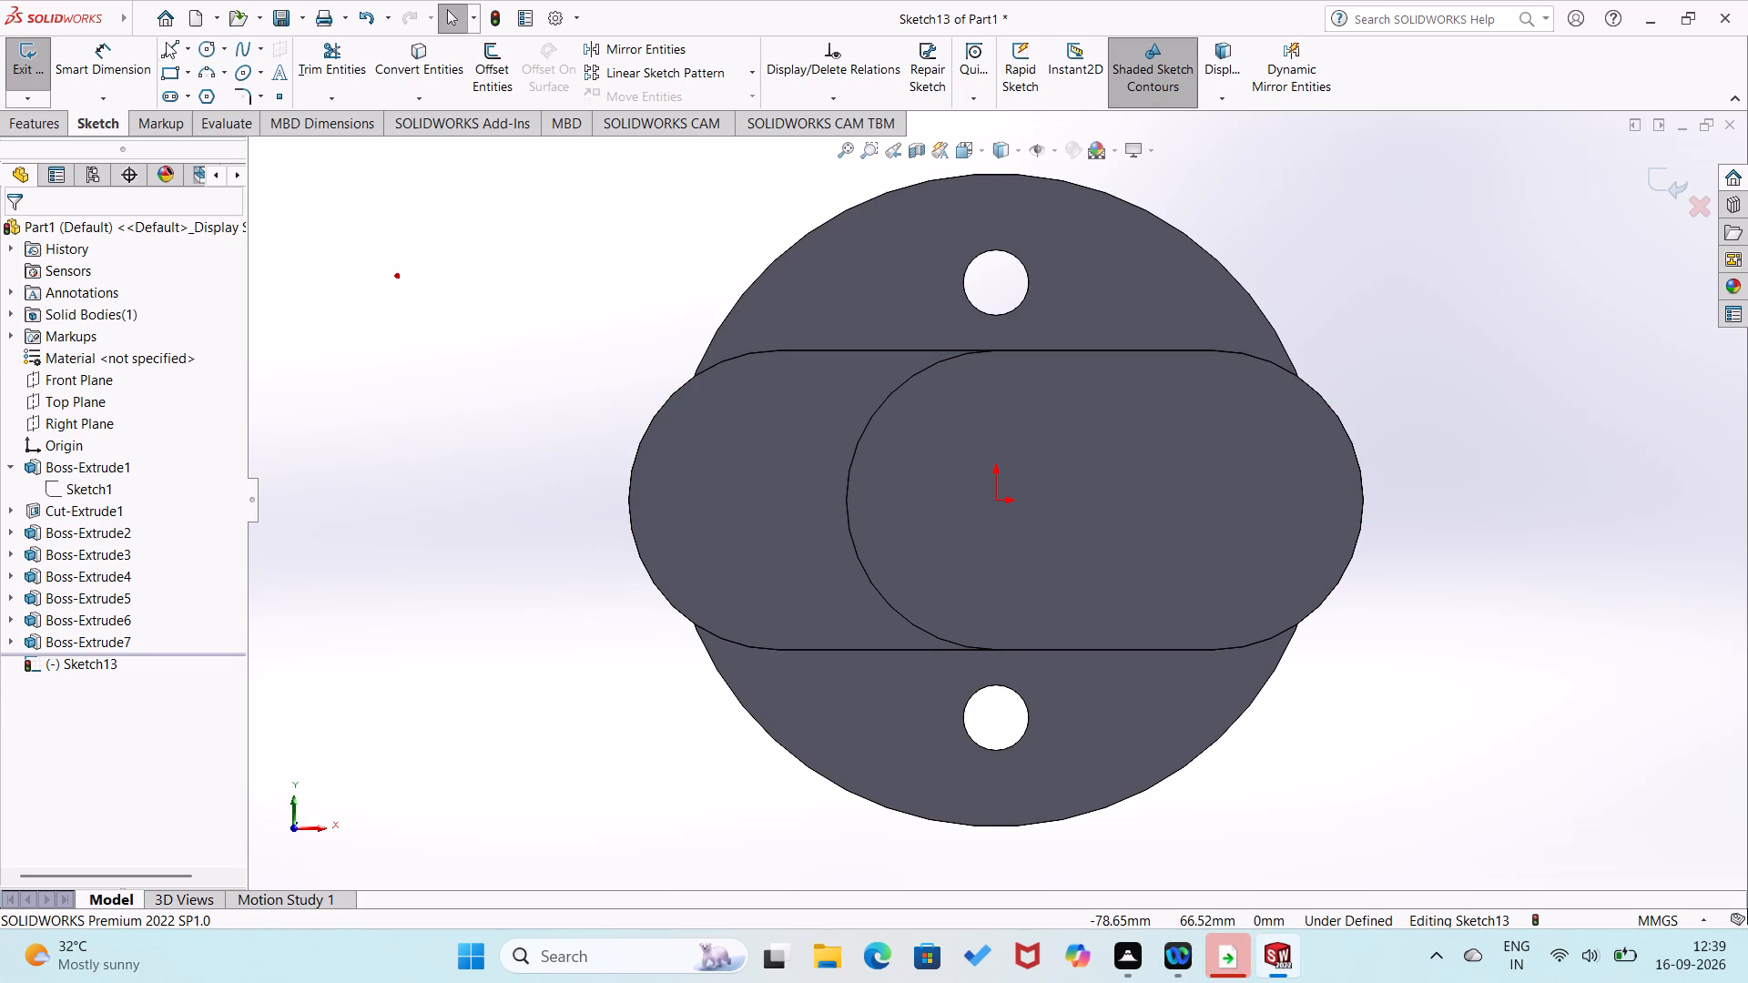
left_click(212, 49)
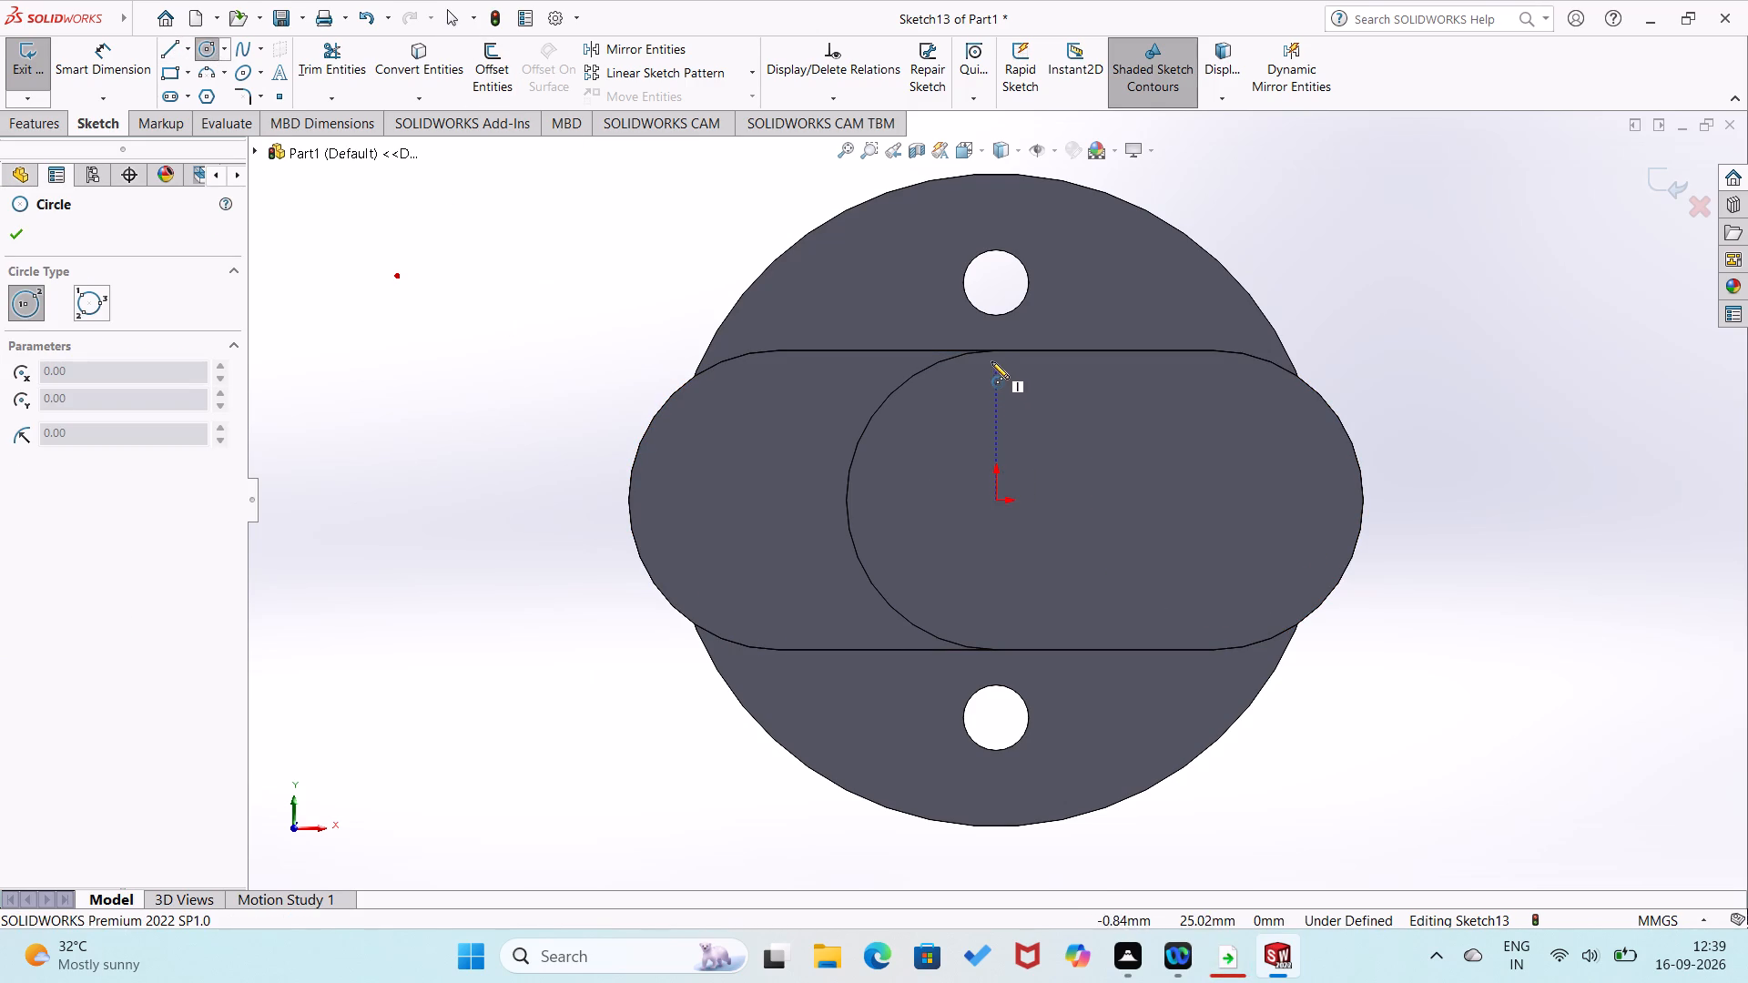
left_click(995, 498)
left_click(1033, 550)
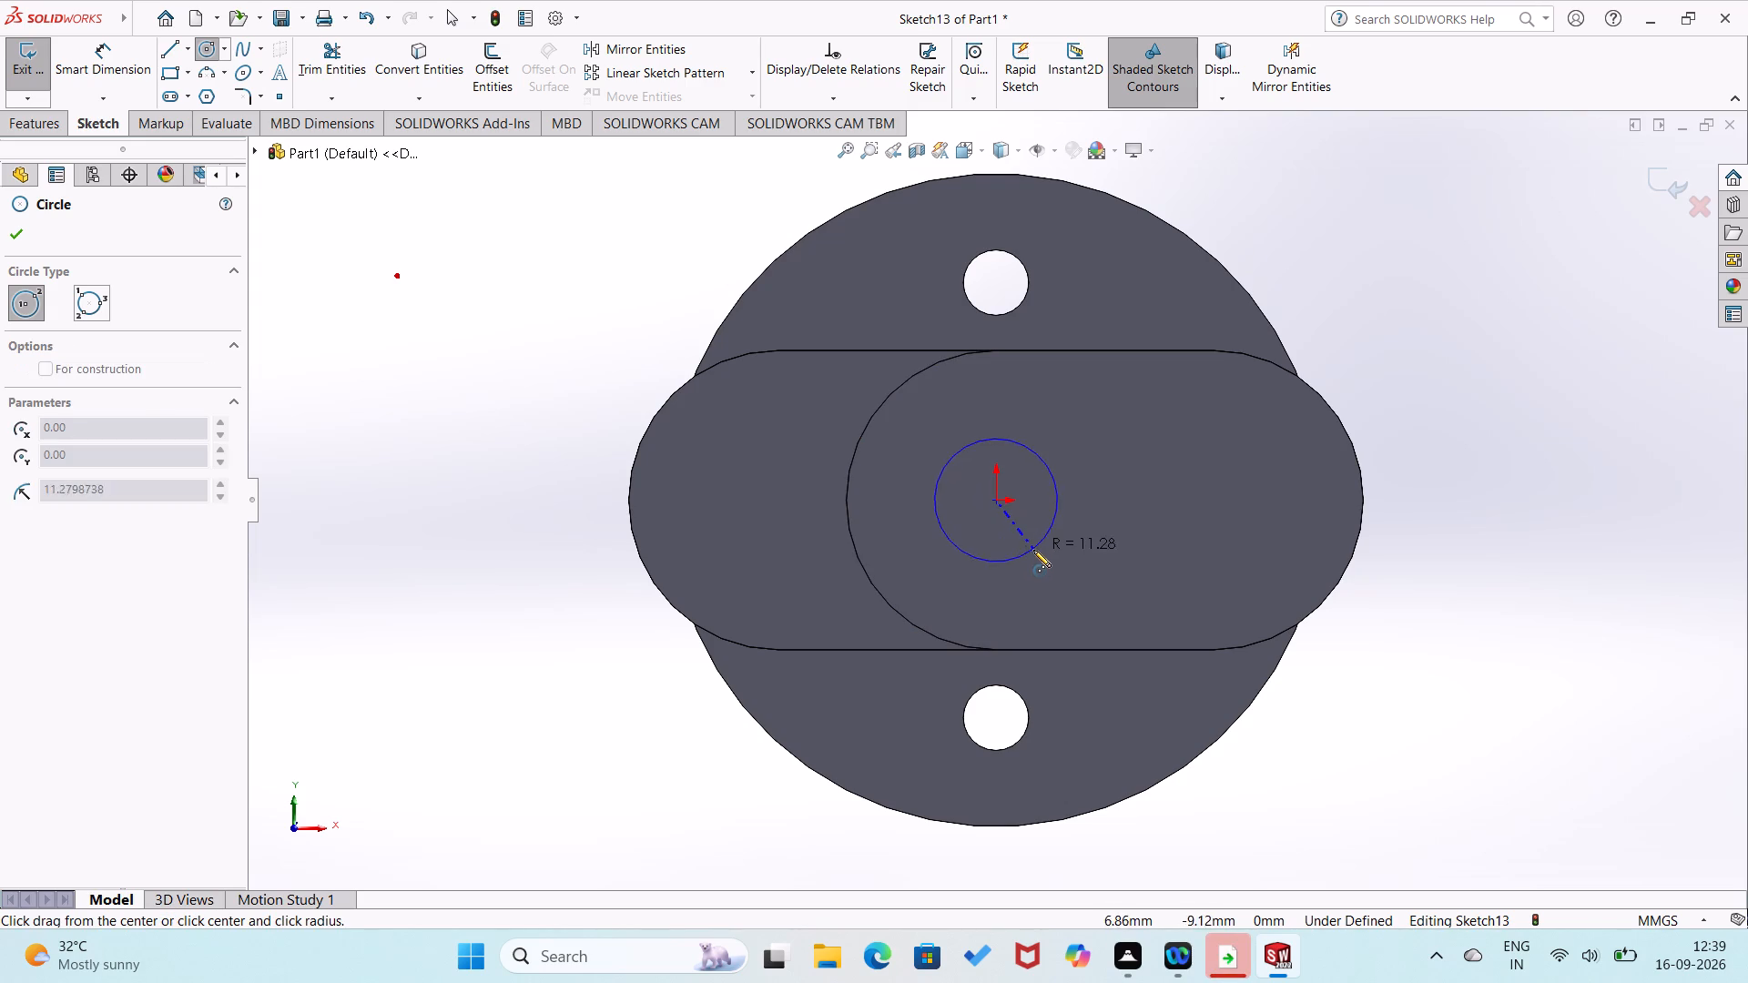
Dimension the circle's diameter as 50 mm.
right_click_drag(1099, 513, 1168, 327)
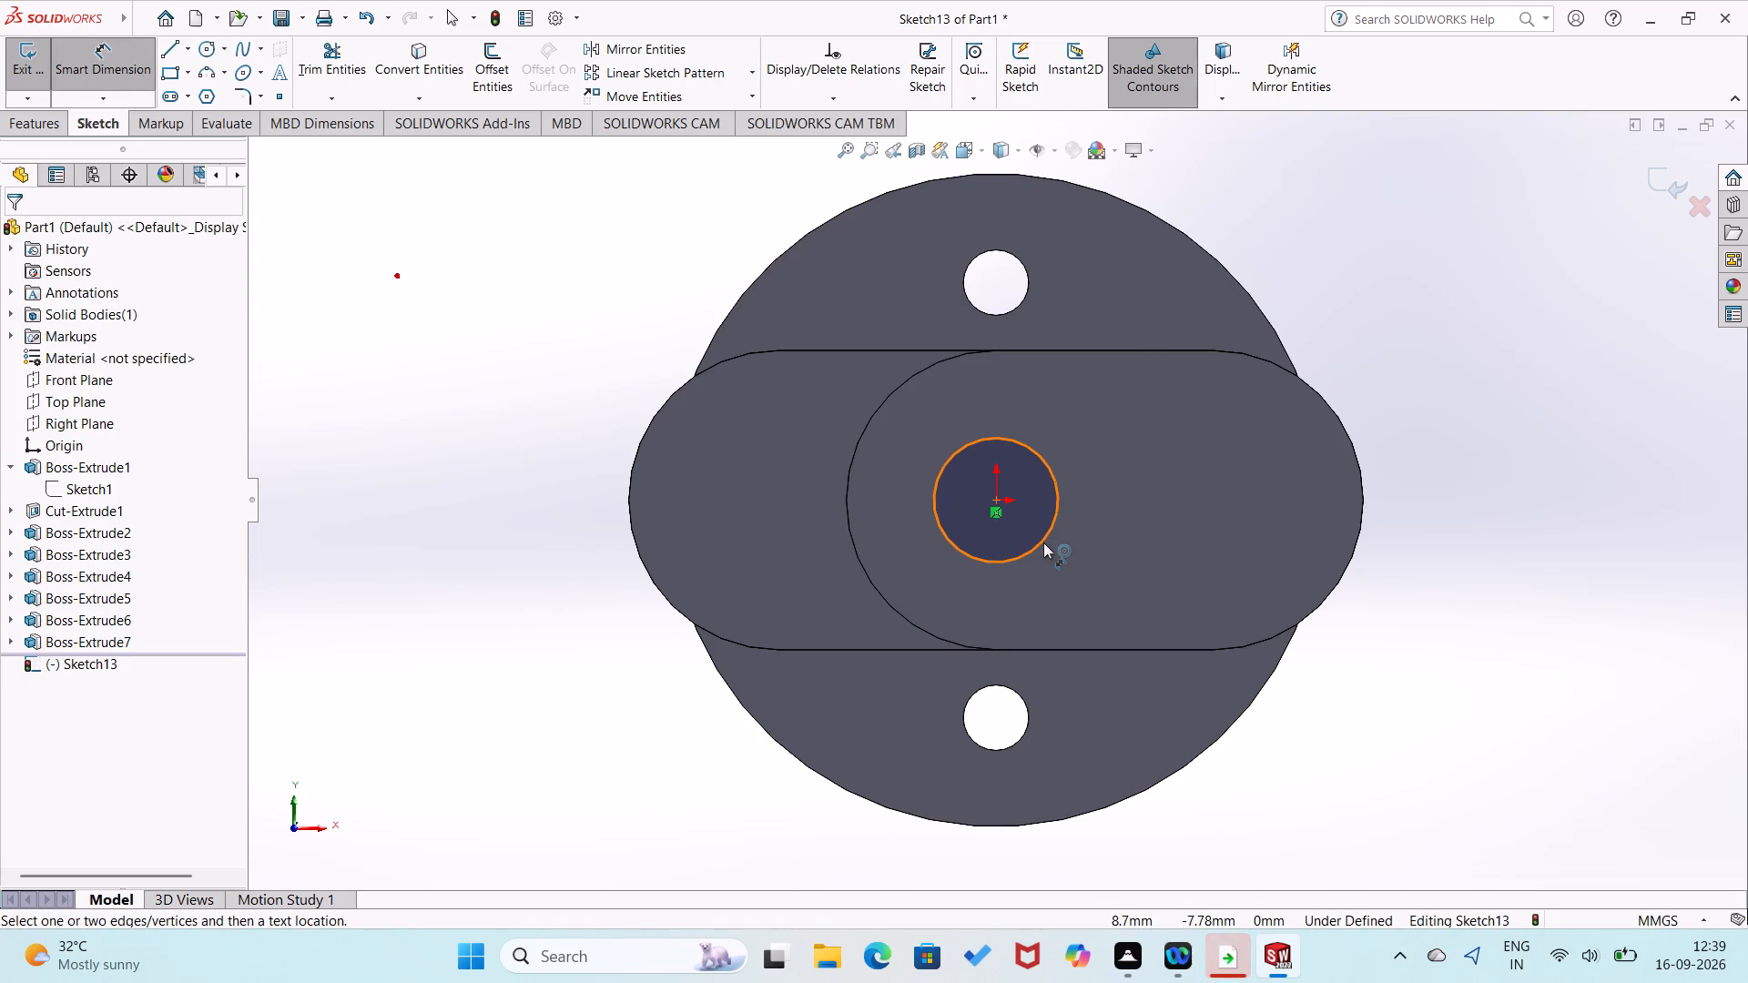
left_click(1039, 540)
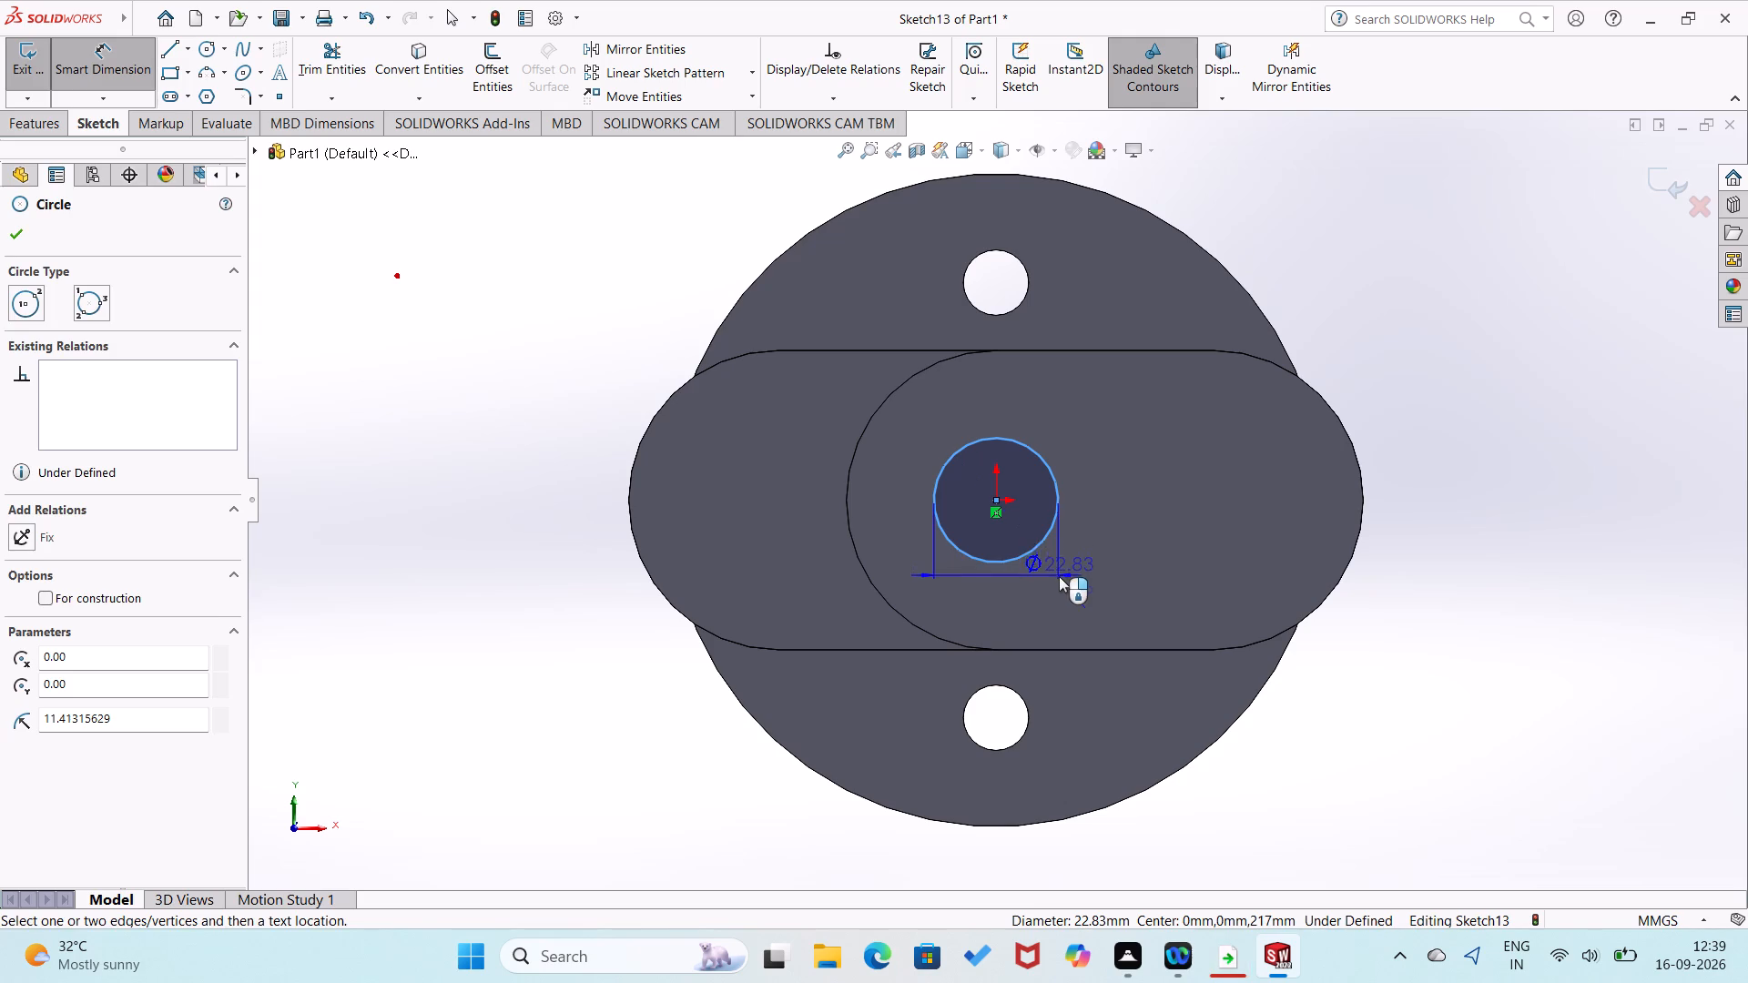
left_click(1059, 576)
type("50")
key("Return")
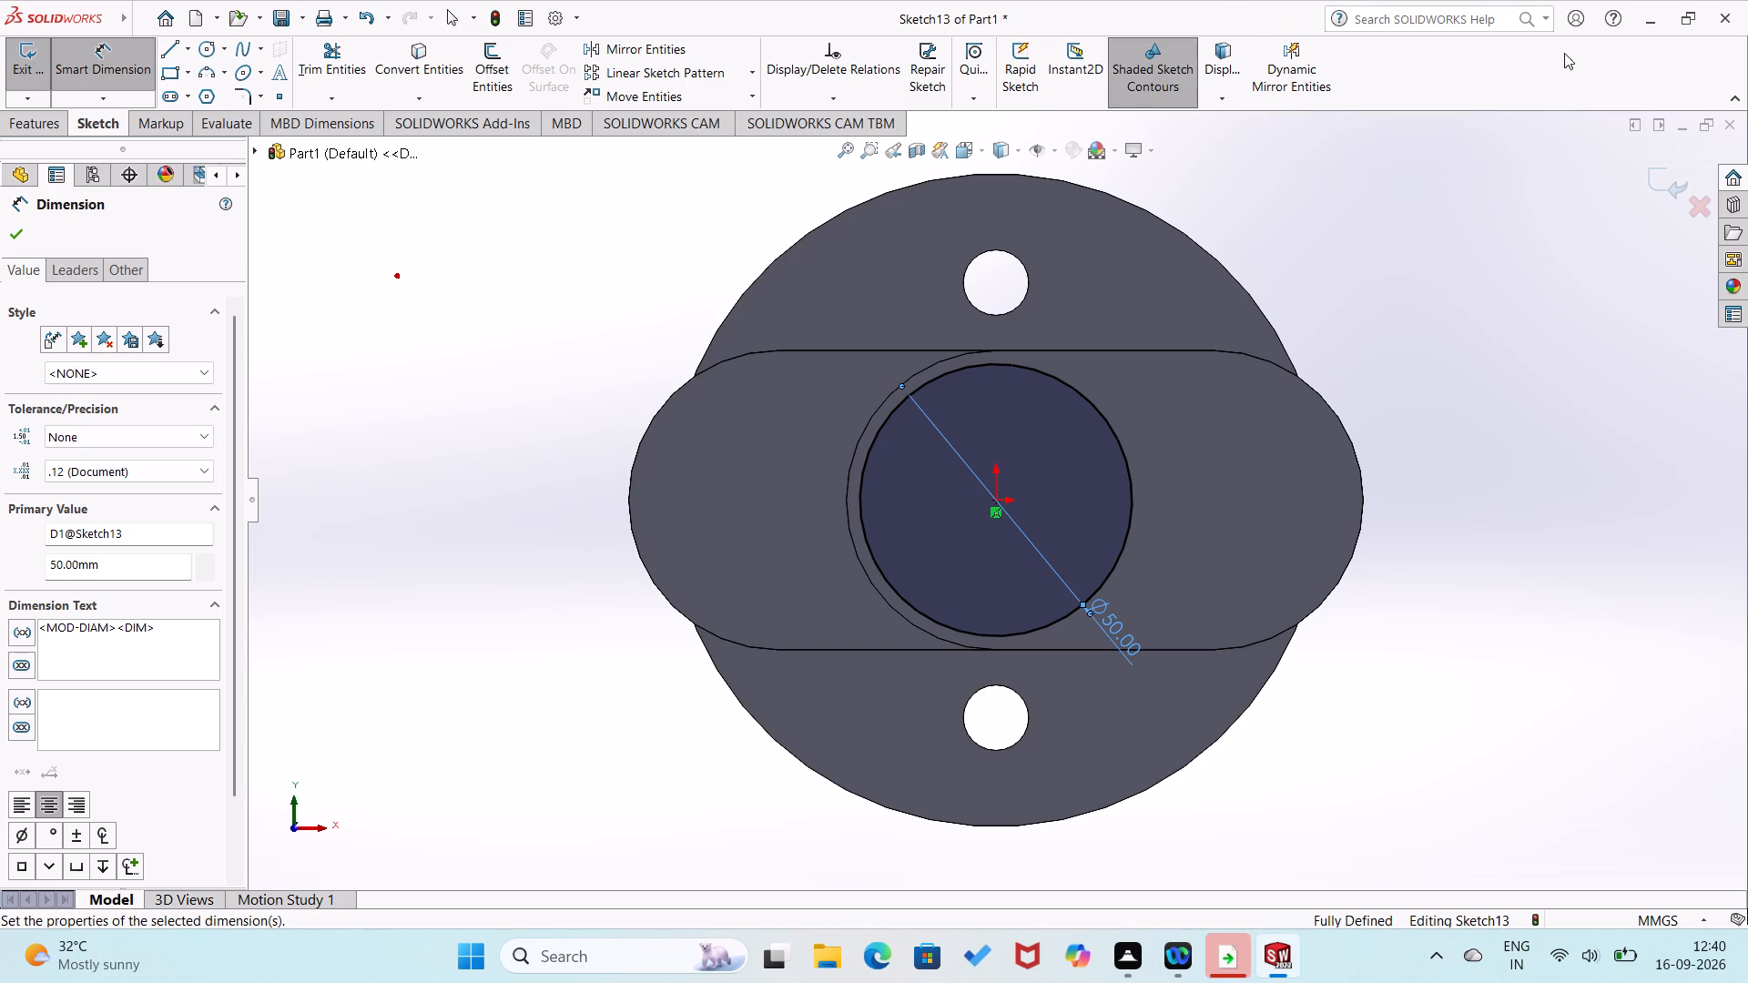
left_click(589, 247)
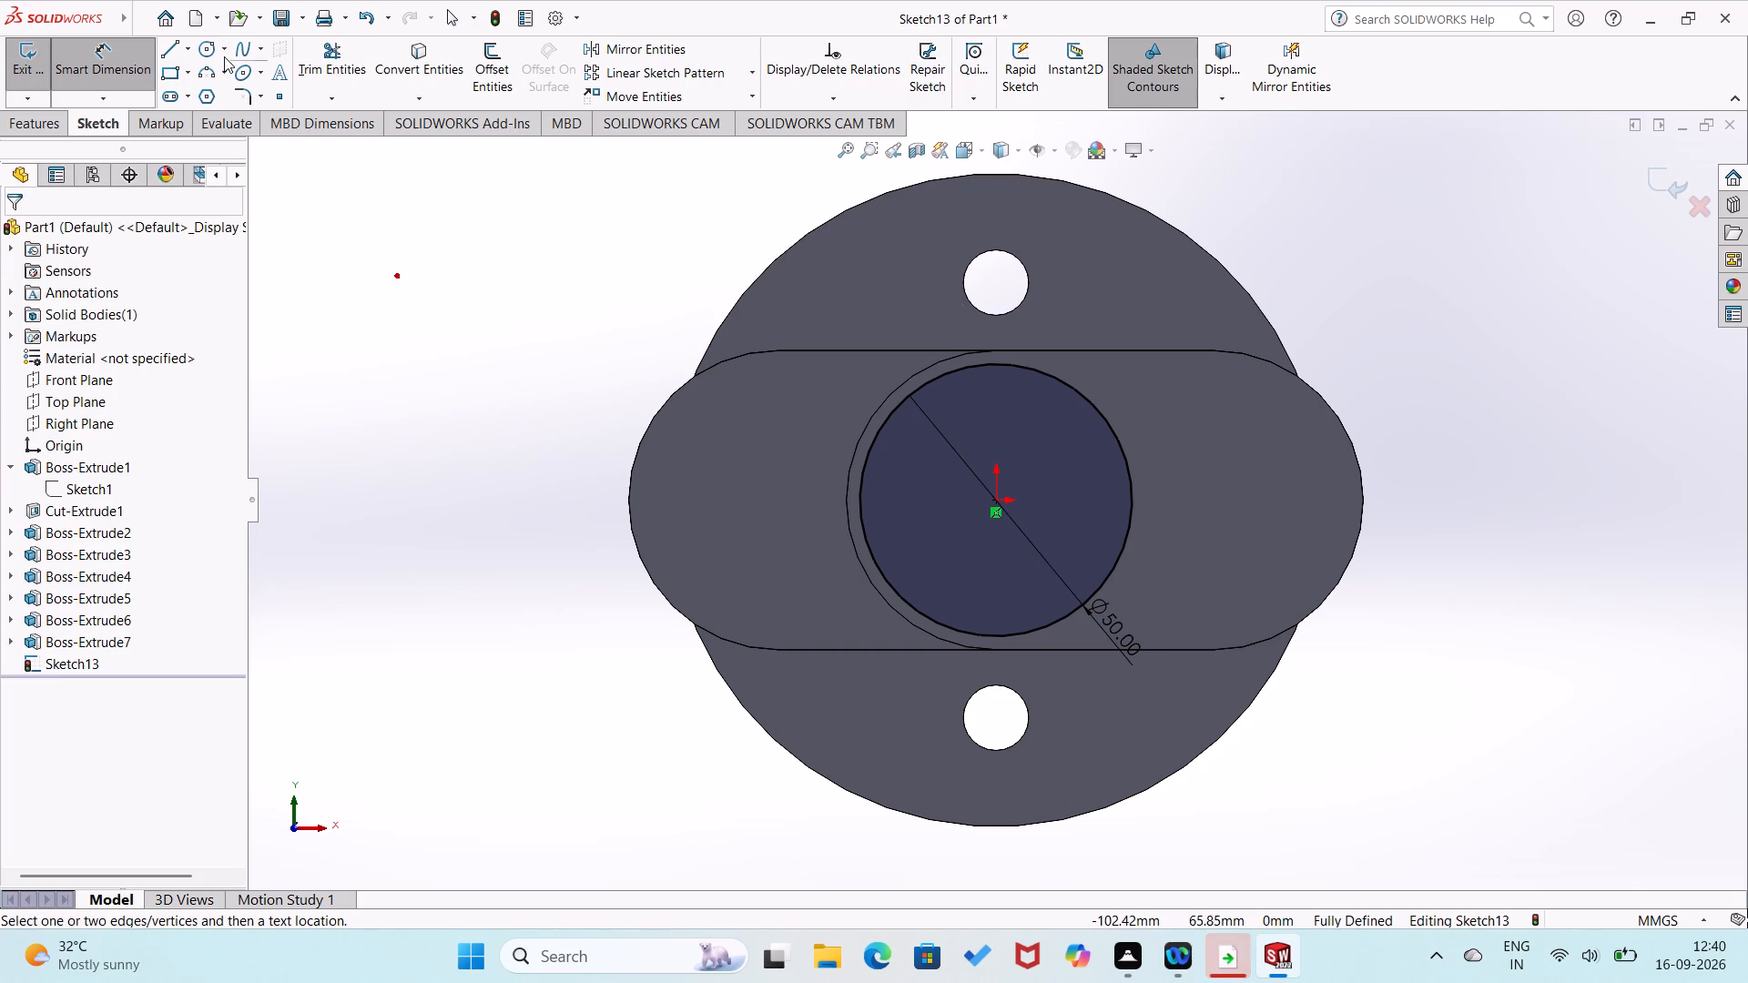
left_click(440, 365)
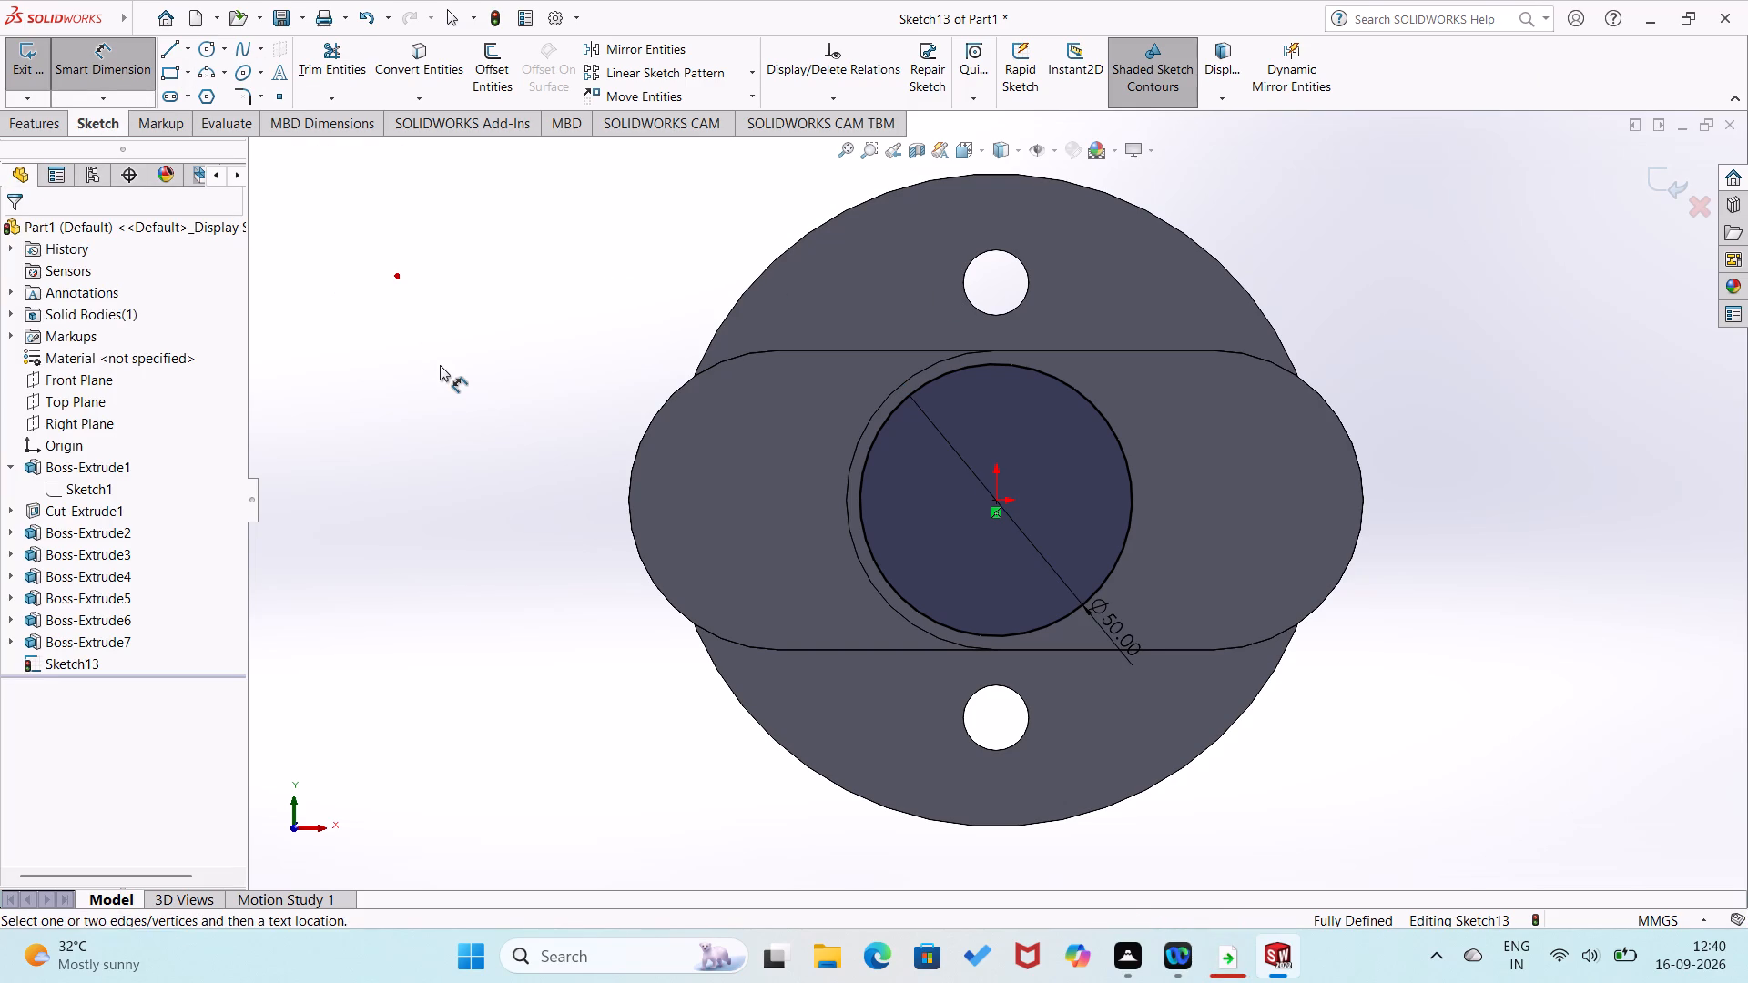
key("Escape")
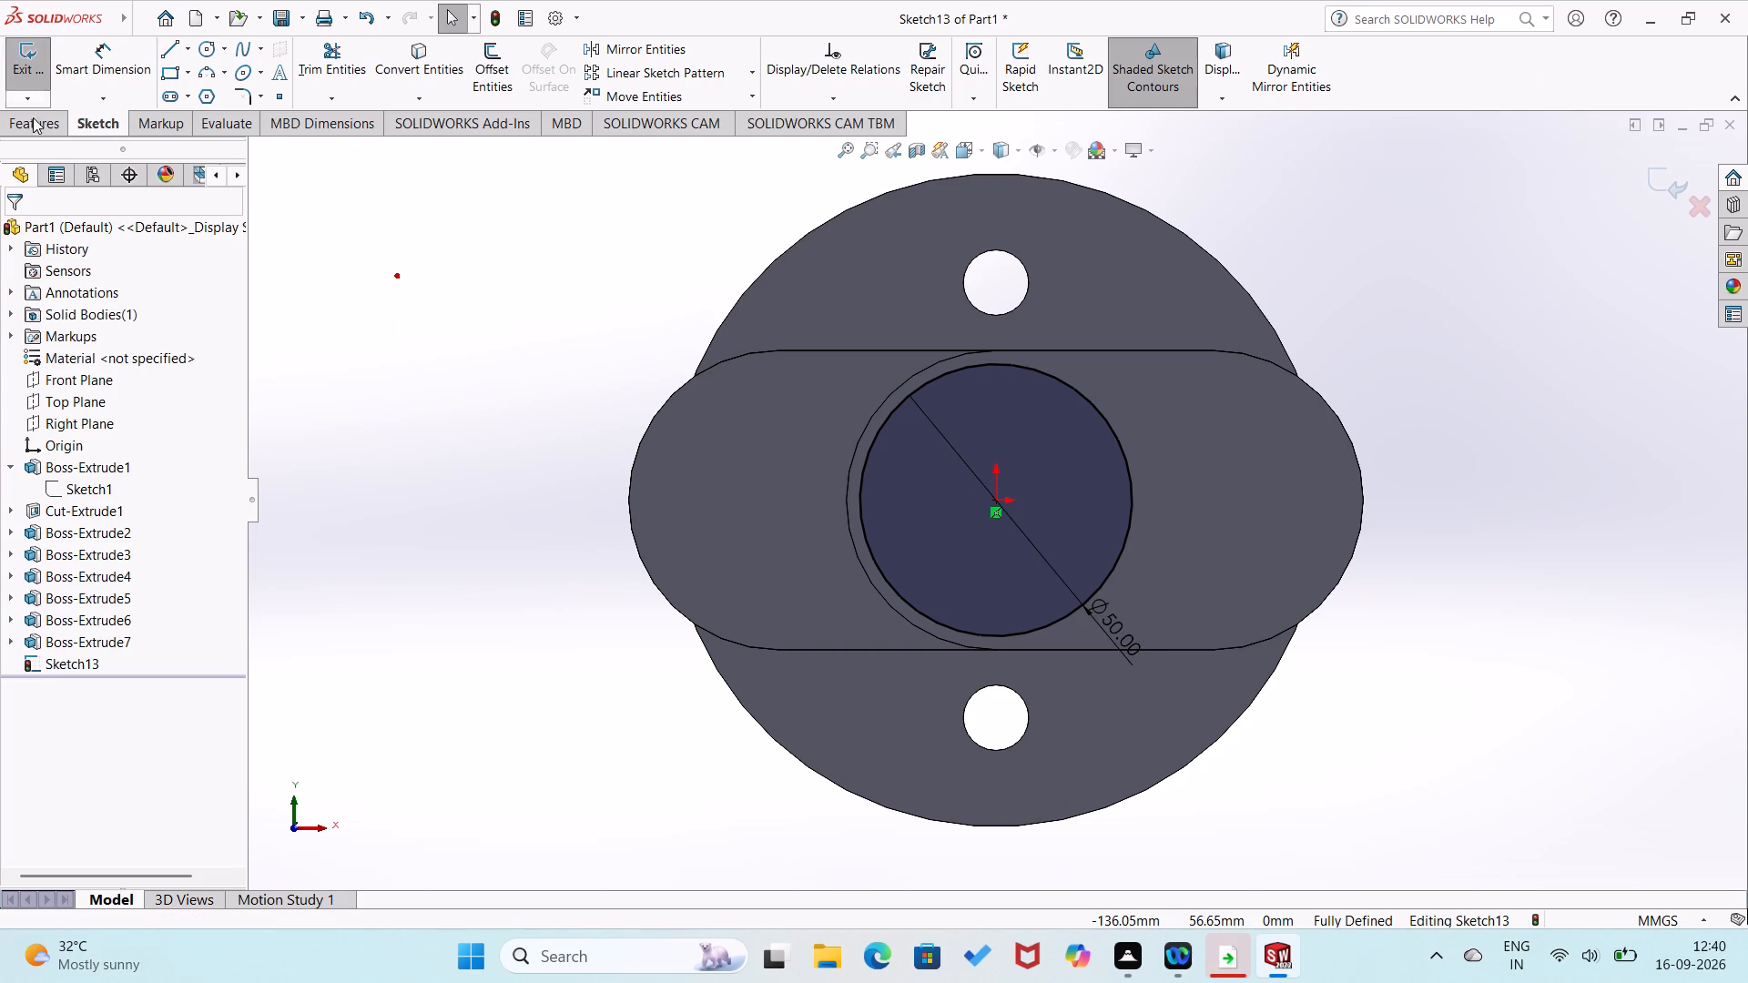
Extrude the 50 mm circle outward from the web's face as a 45 mm Blind boss with Merge result on.
left_click(48, 134)
left_click(51, 76)
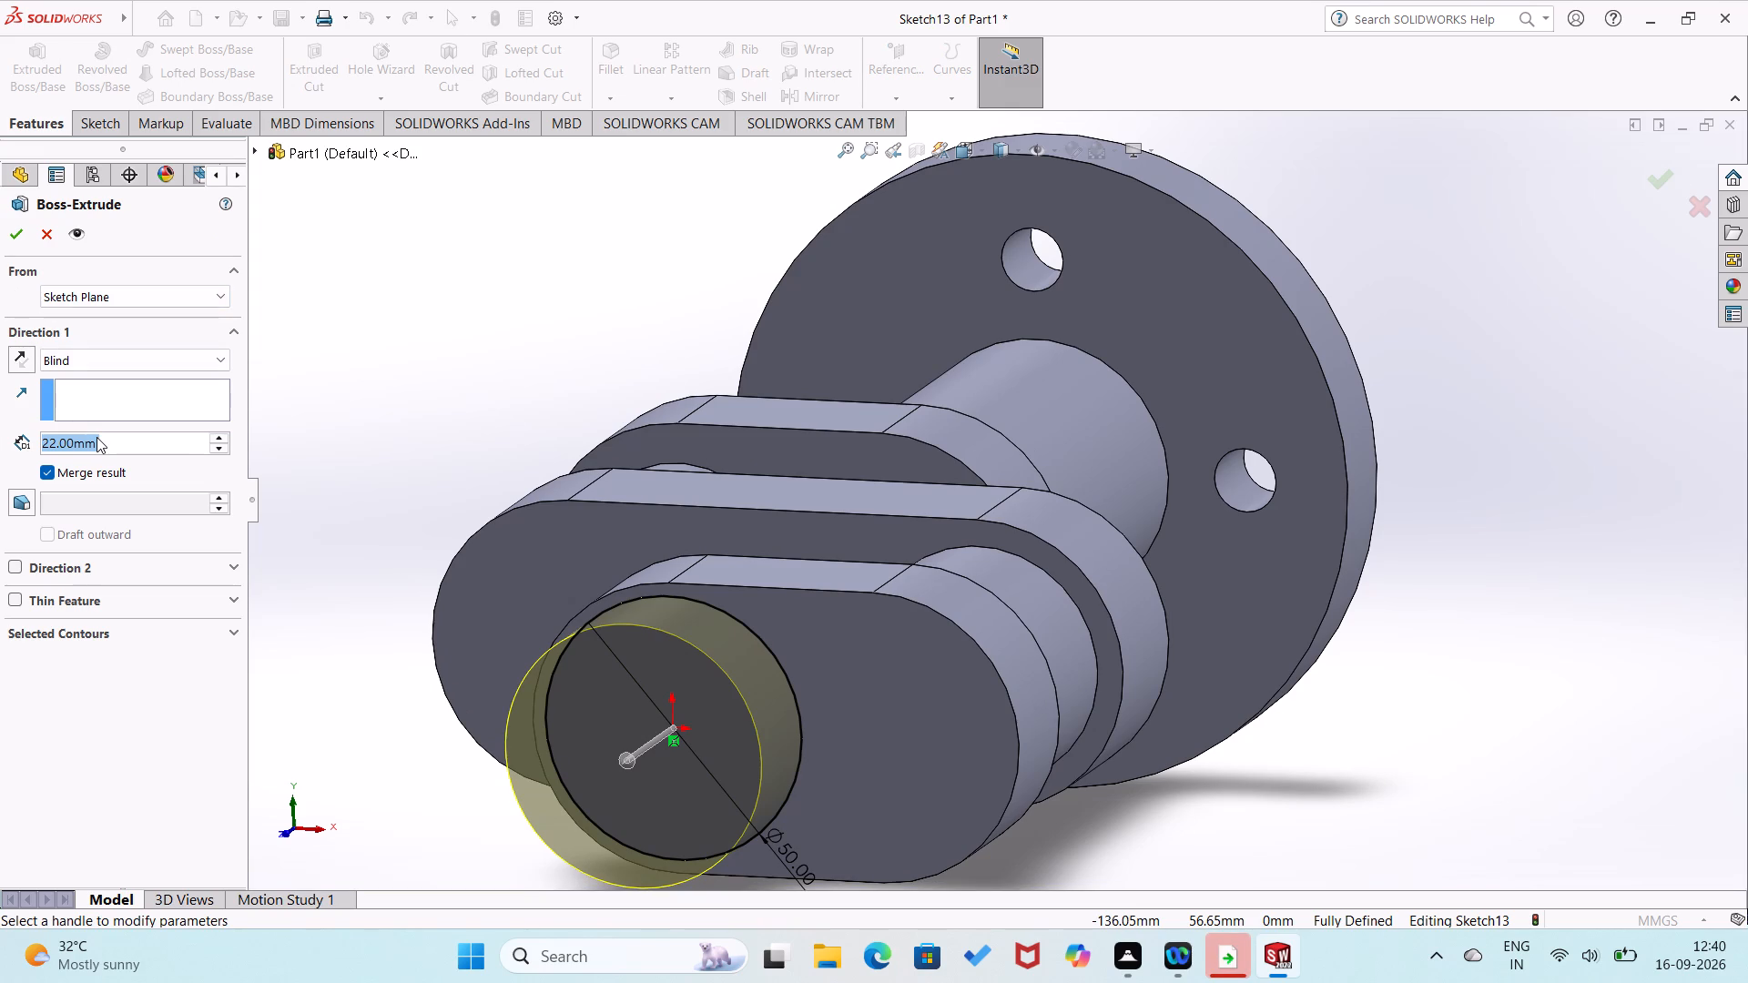
type("45")
key("Return")
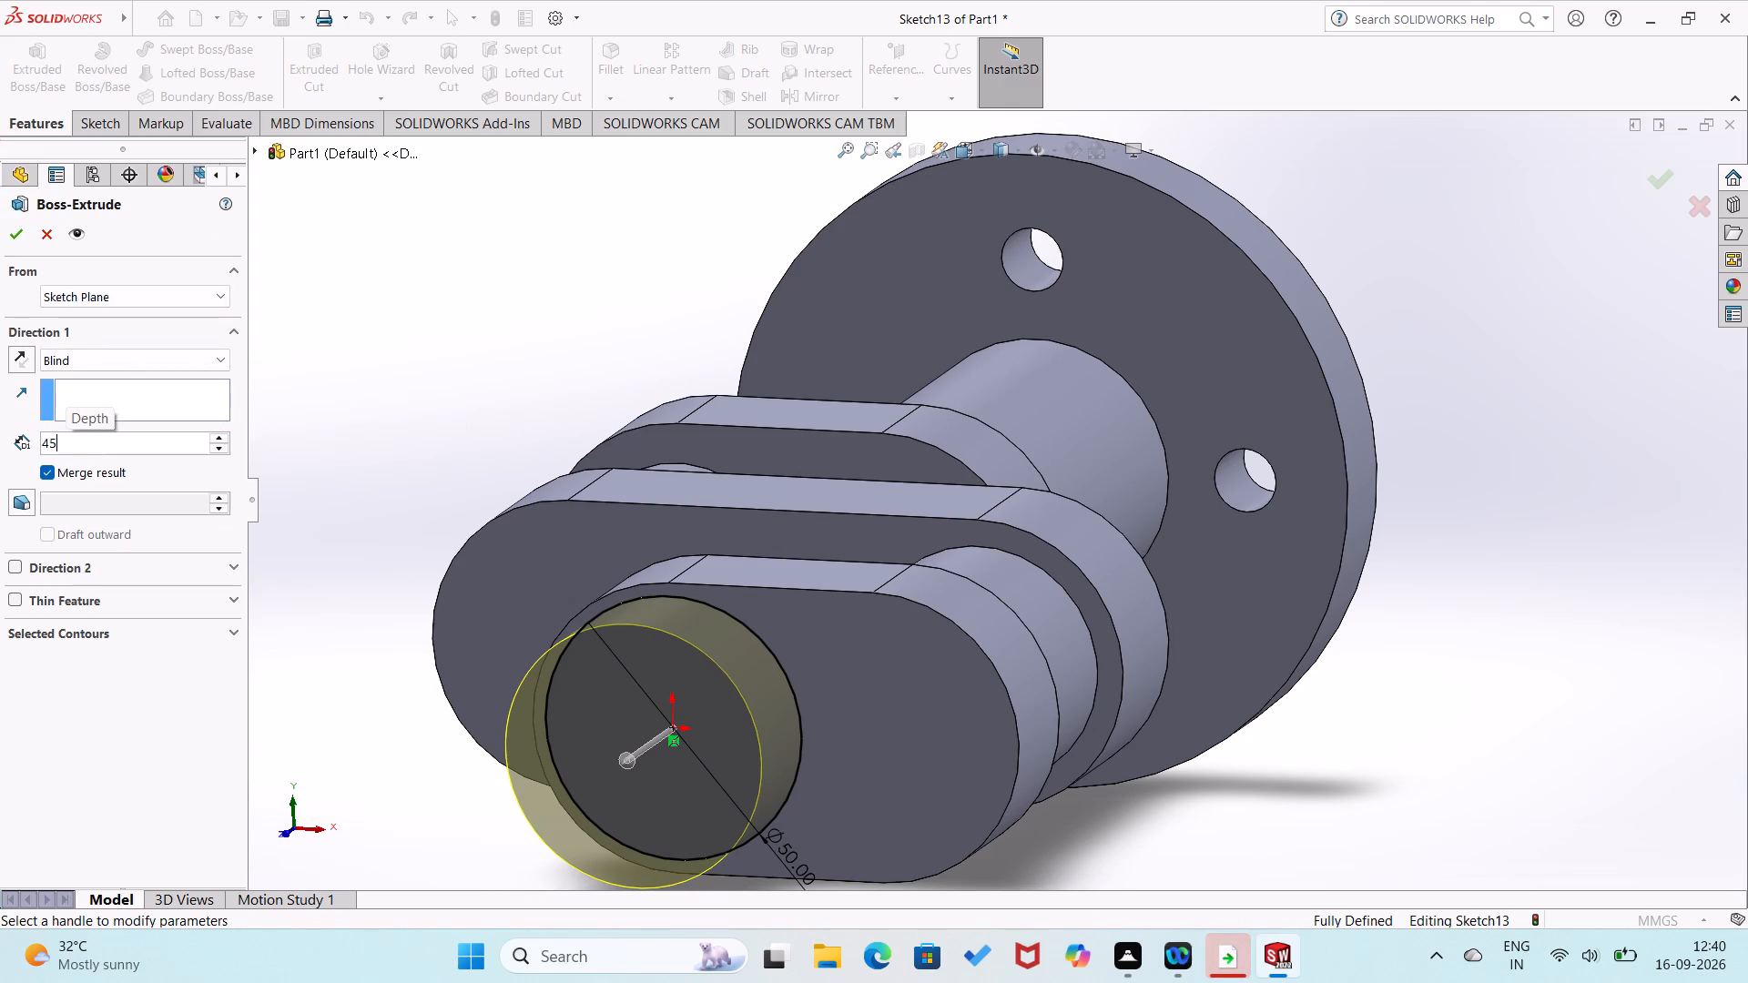
left_click(17, 244)
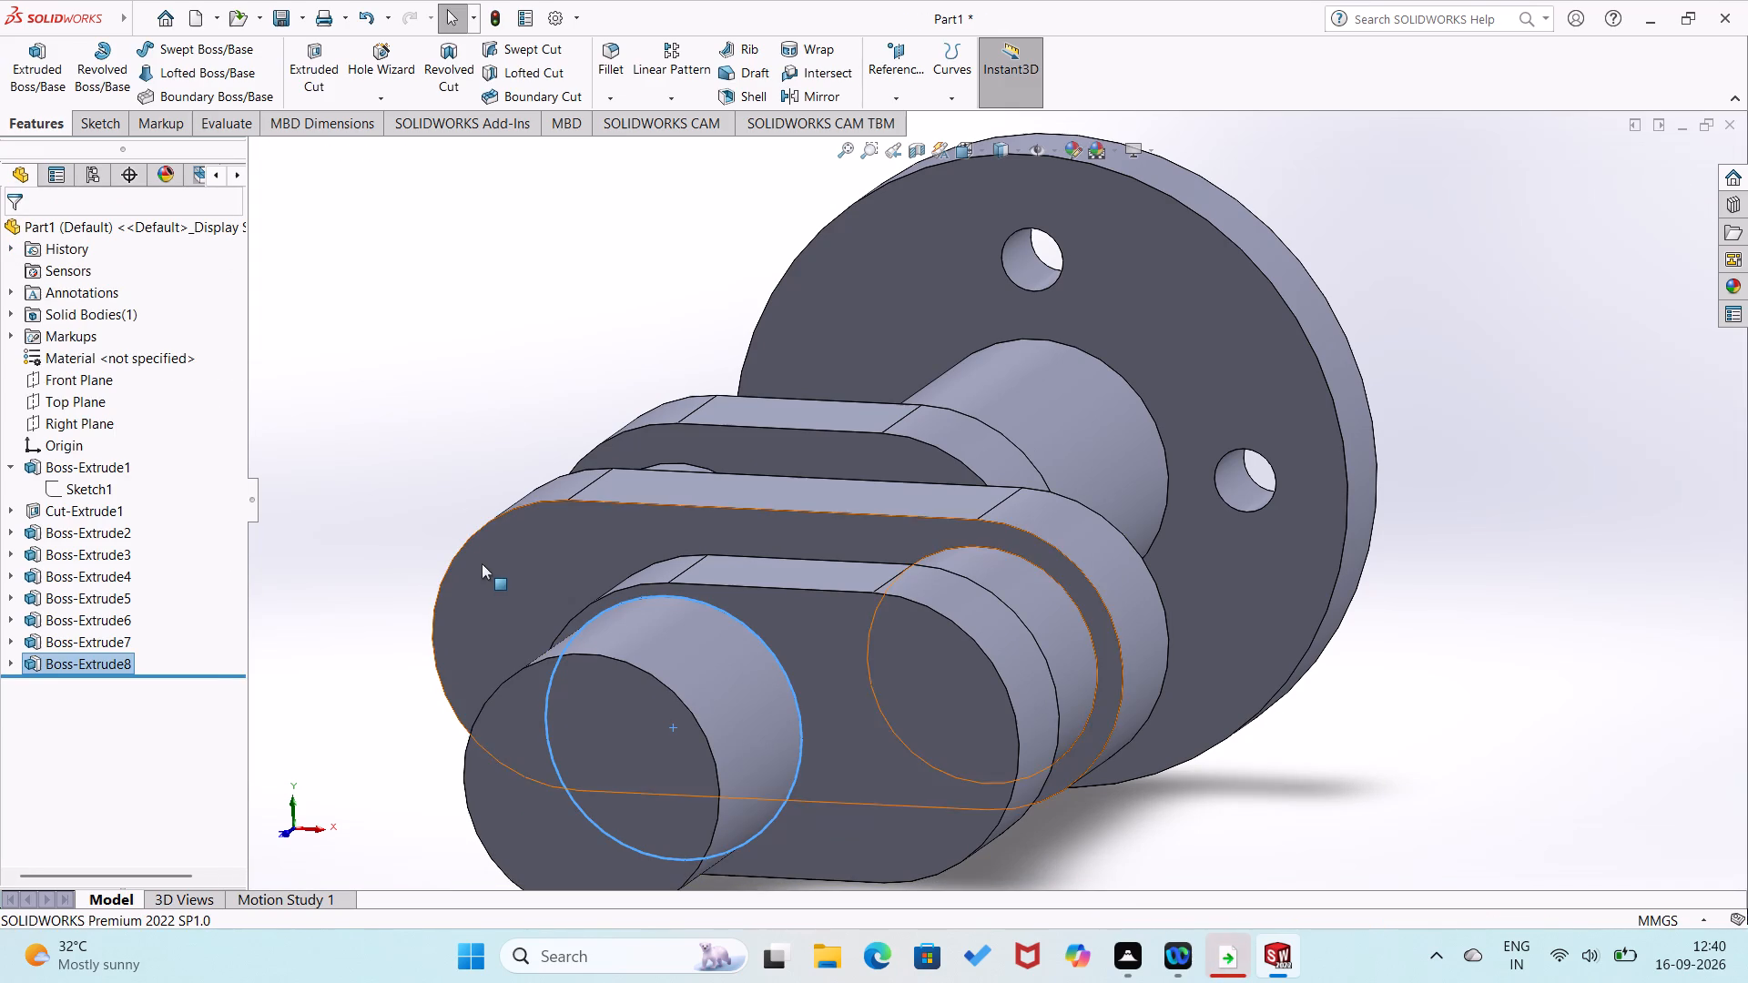
On the new cylinder's end face, sketch a horizontal straight slot from the origin, about 43 mm between centres and 17 mm wide.
left_click(453, 428)
left_click(570, 770)
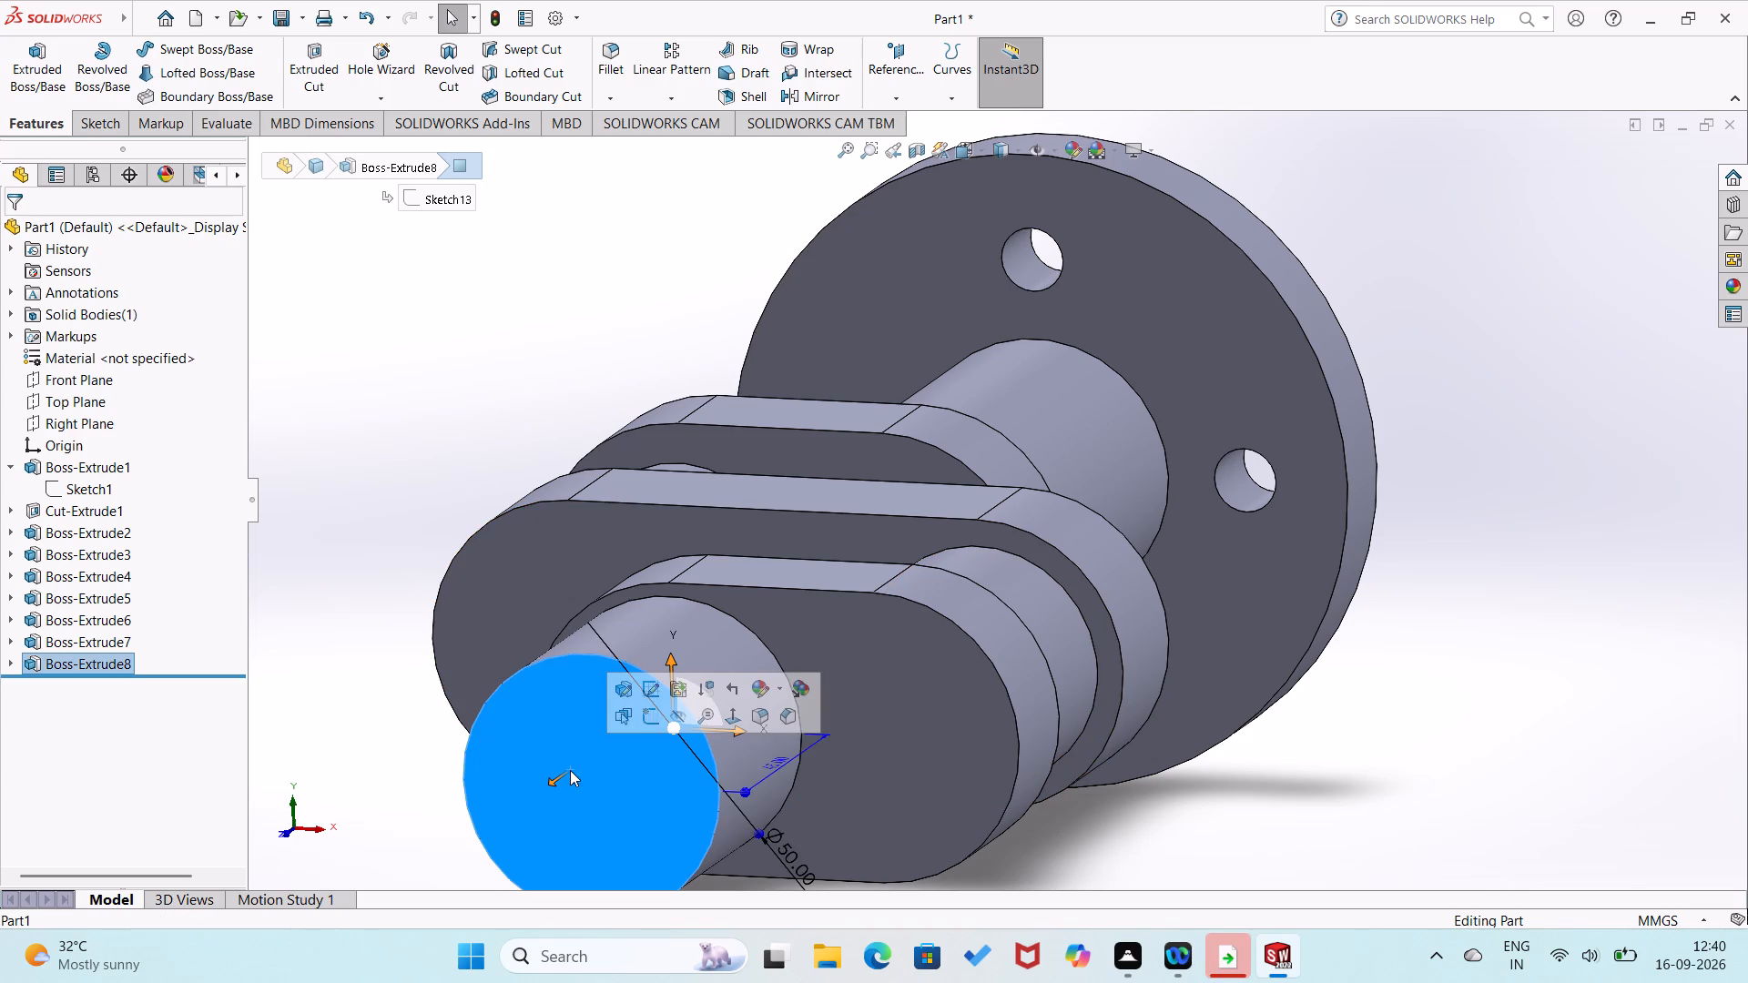
left_click(656, 719)
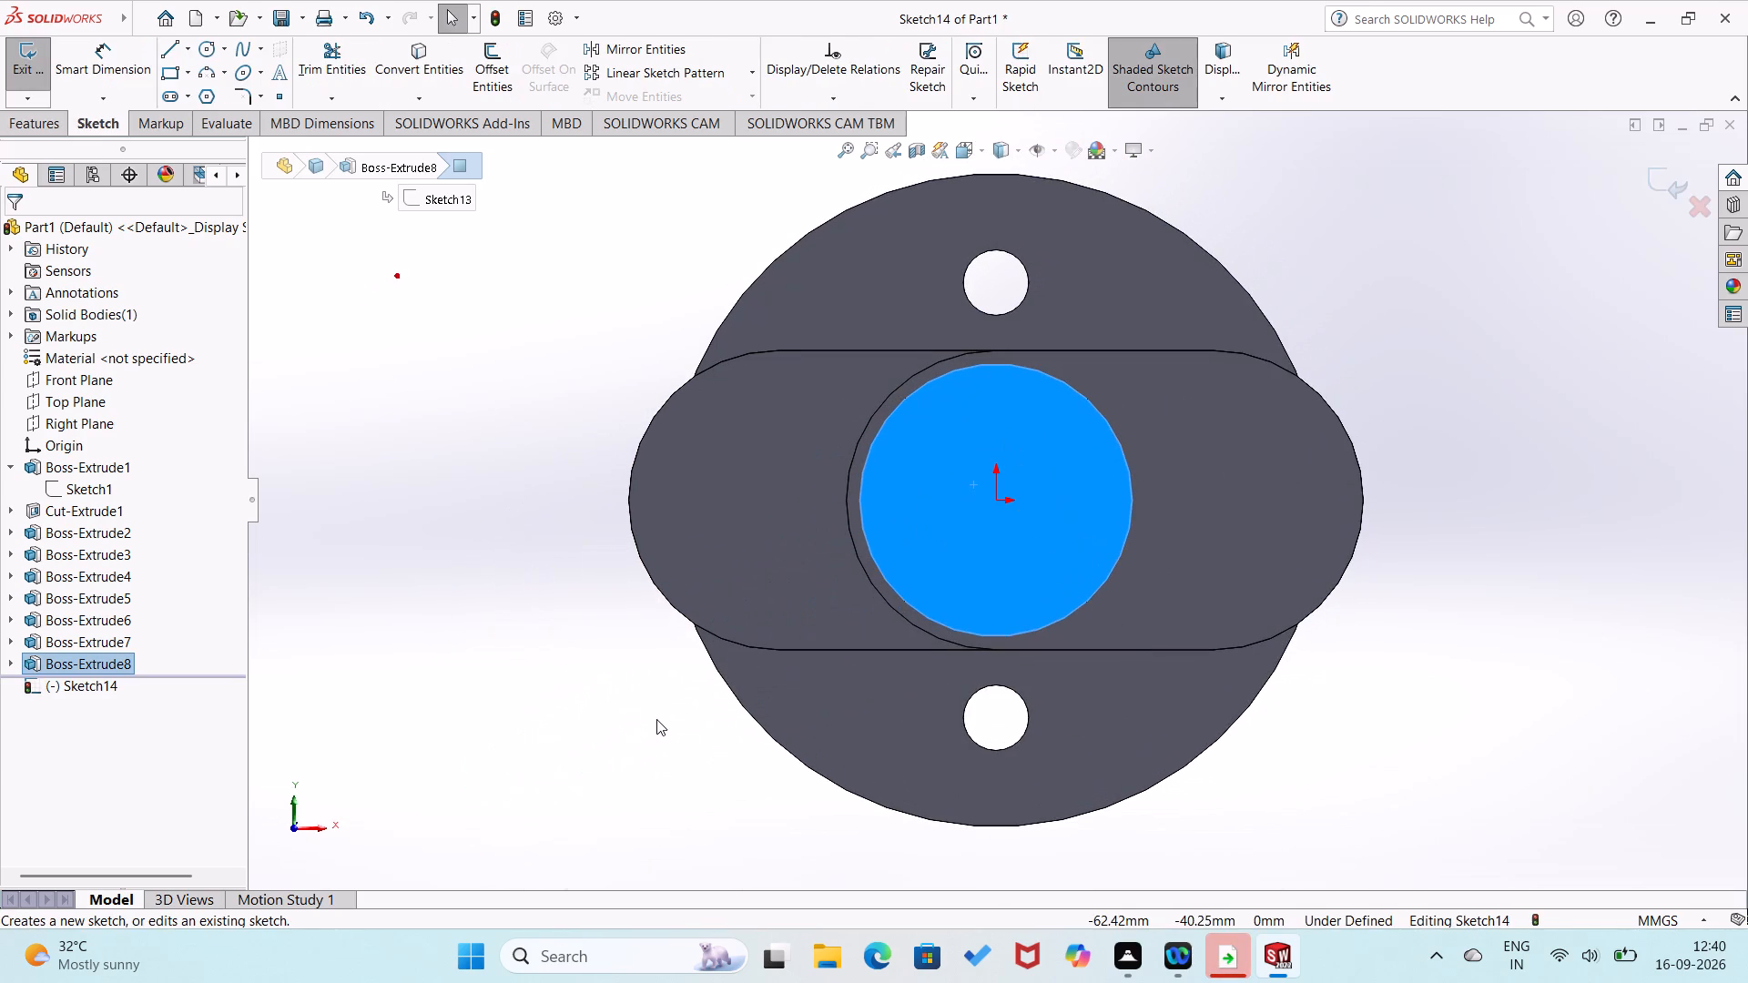
left_click(496, 760)
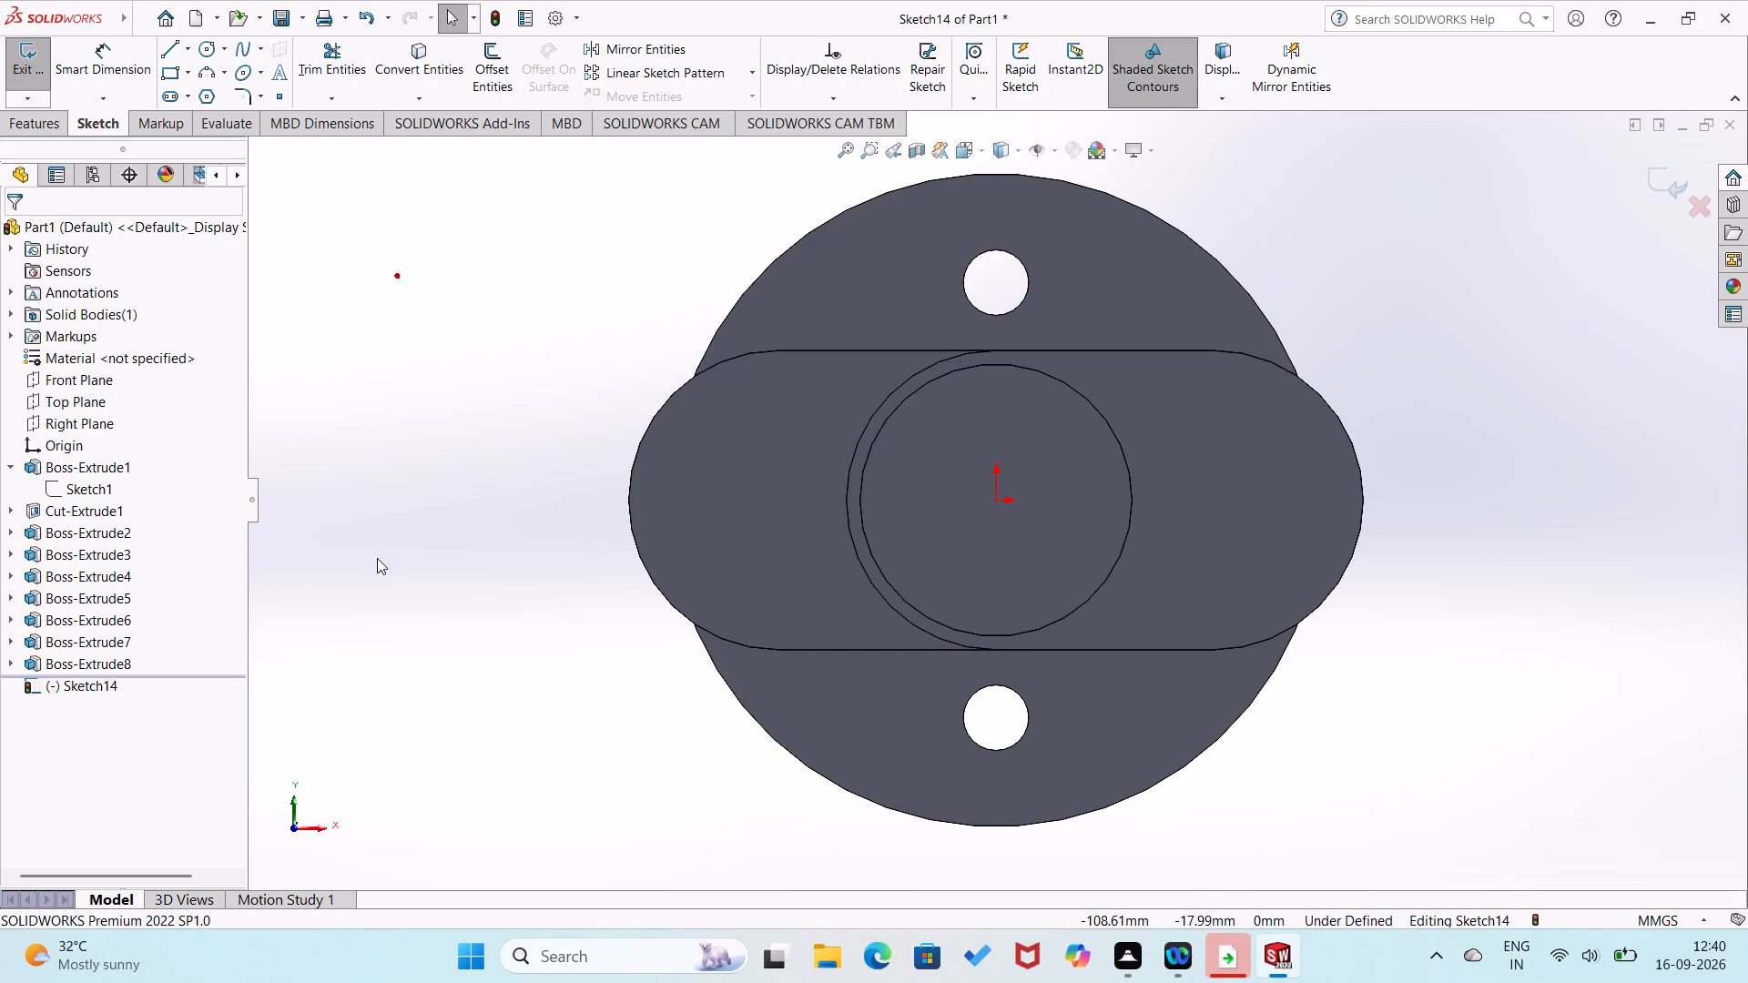
left_click(173, 95)
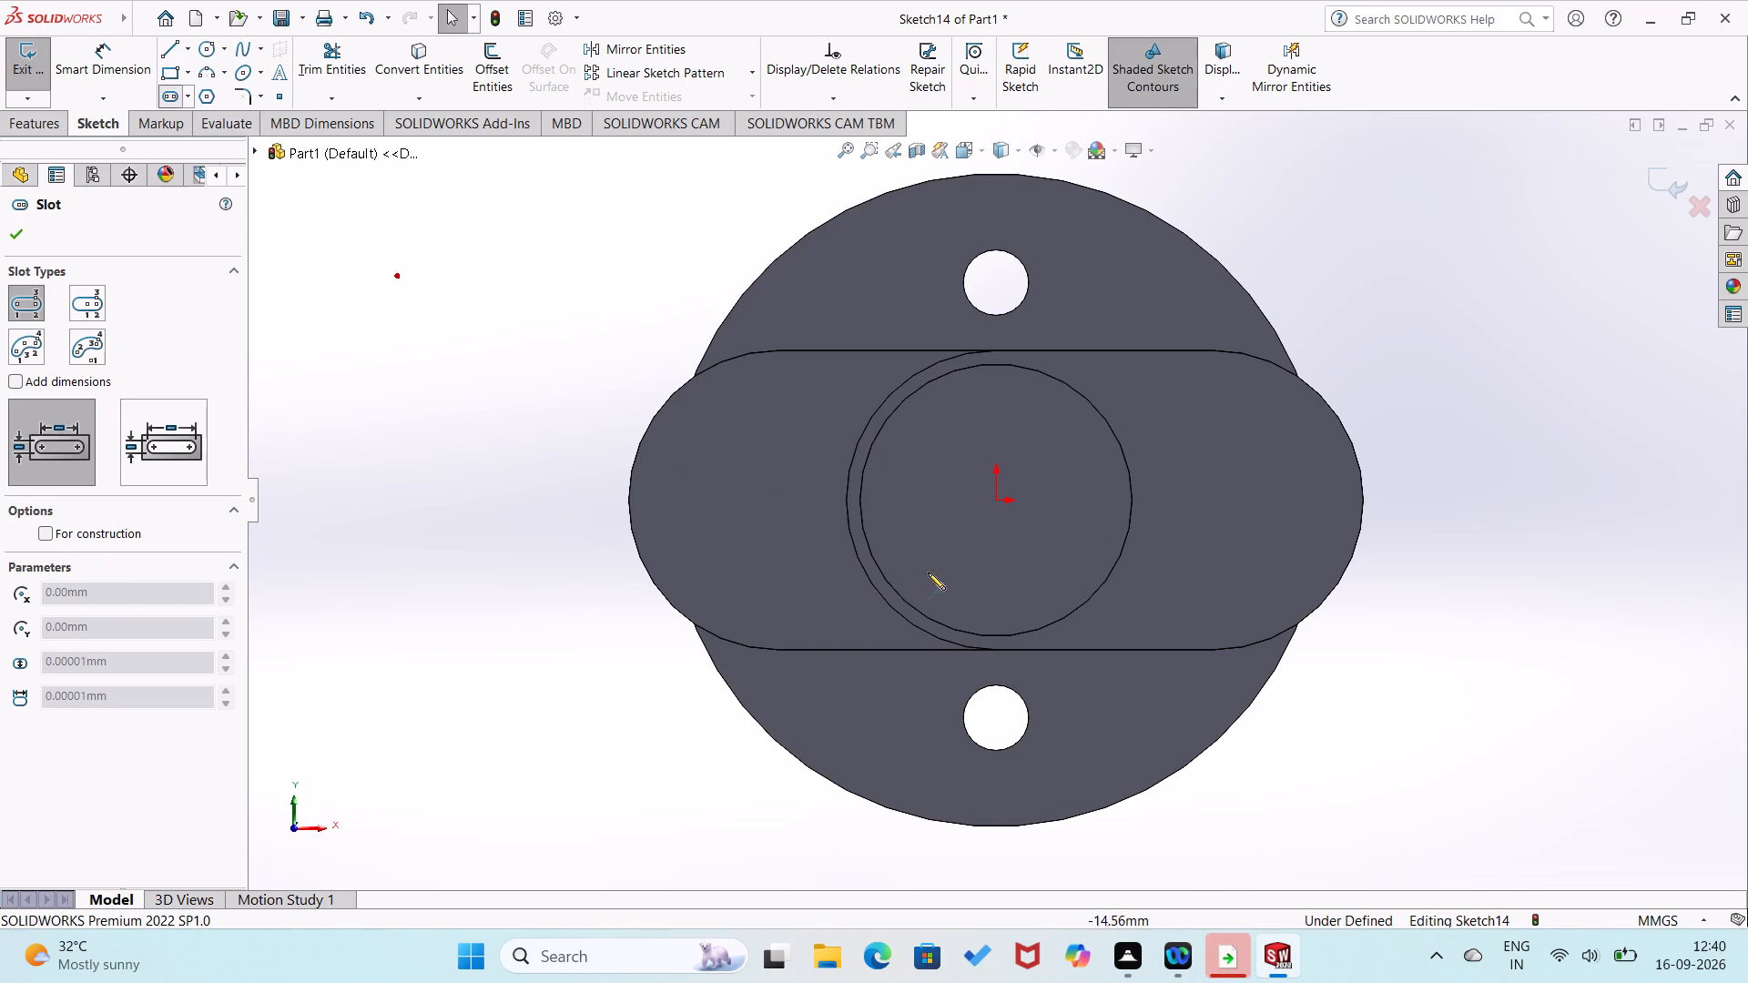
left_click(997, 500)
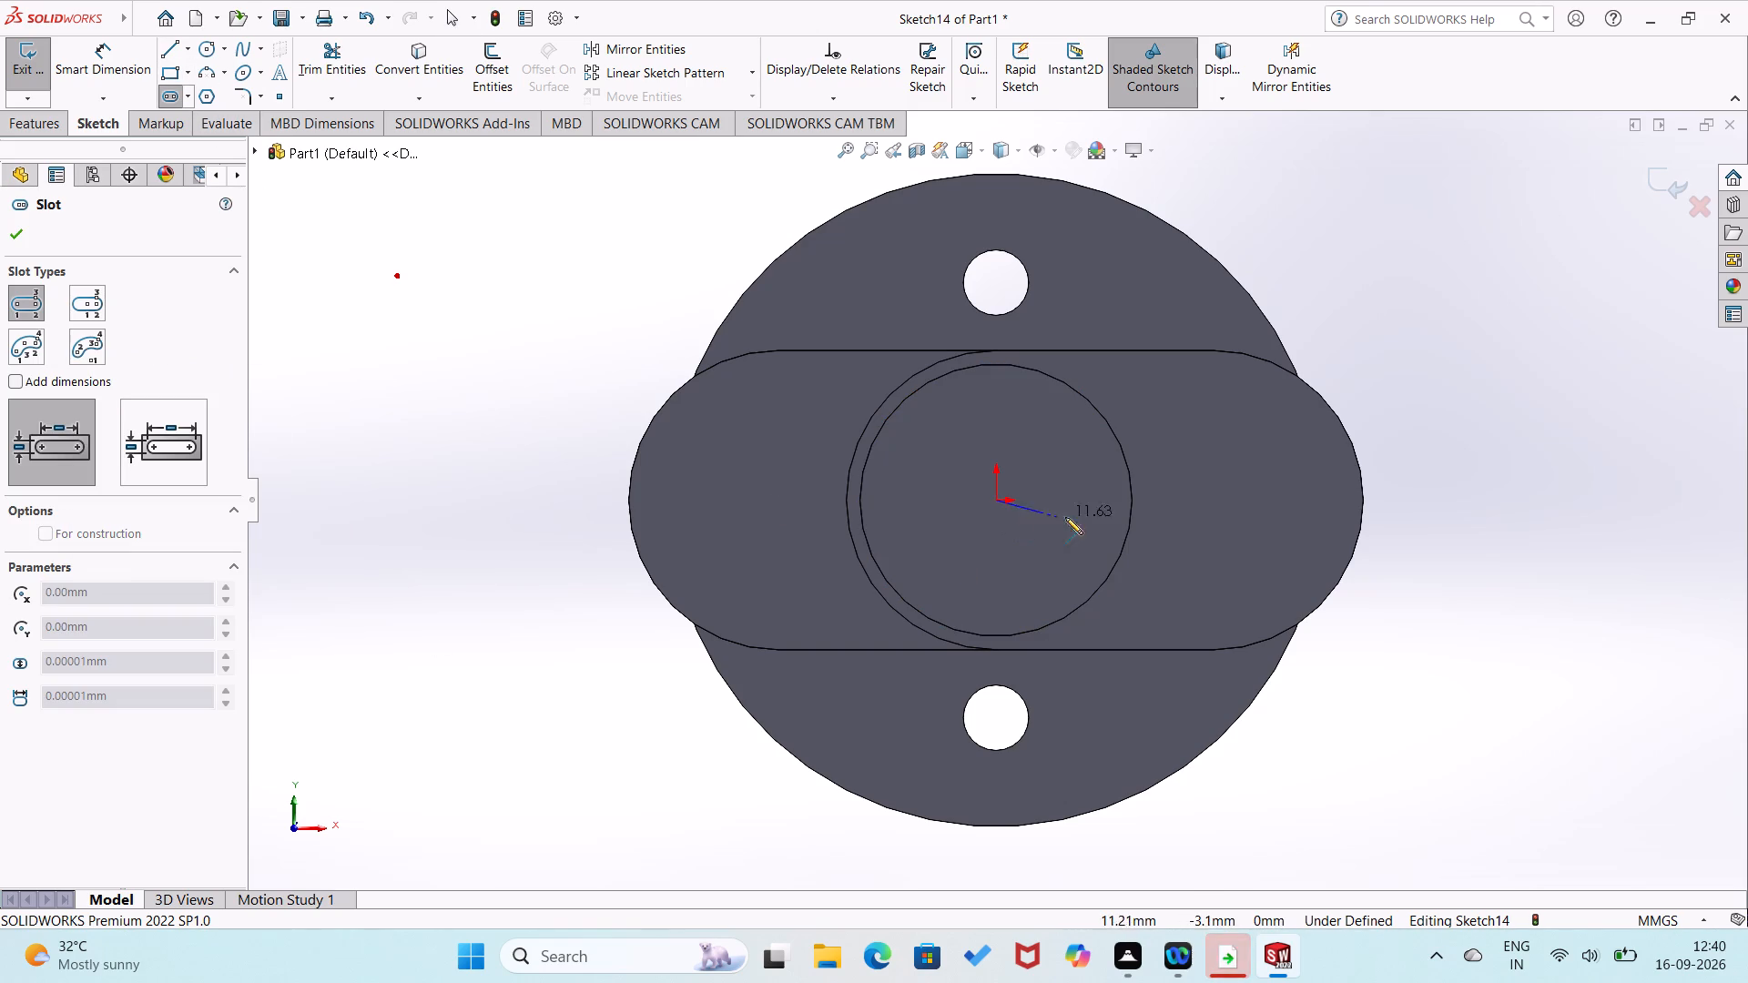
left_click(1232, 497)
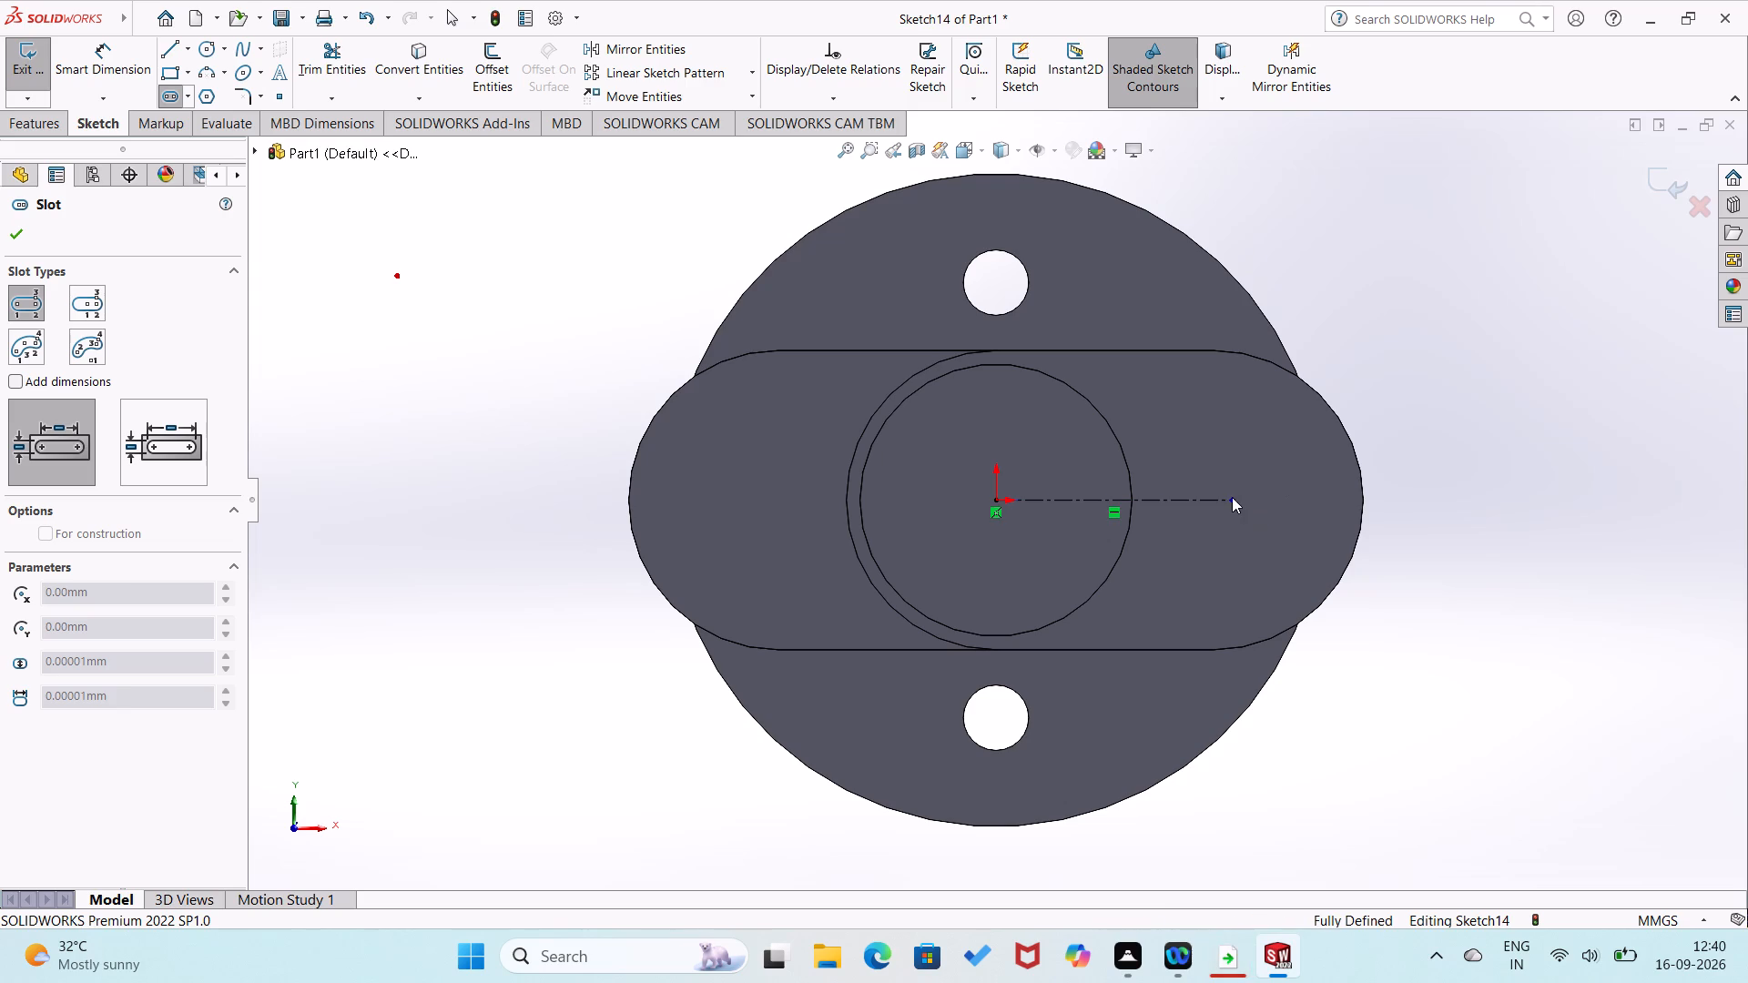
left_click(1254, 455)
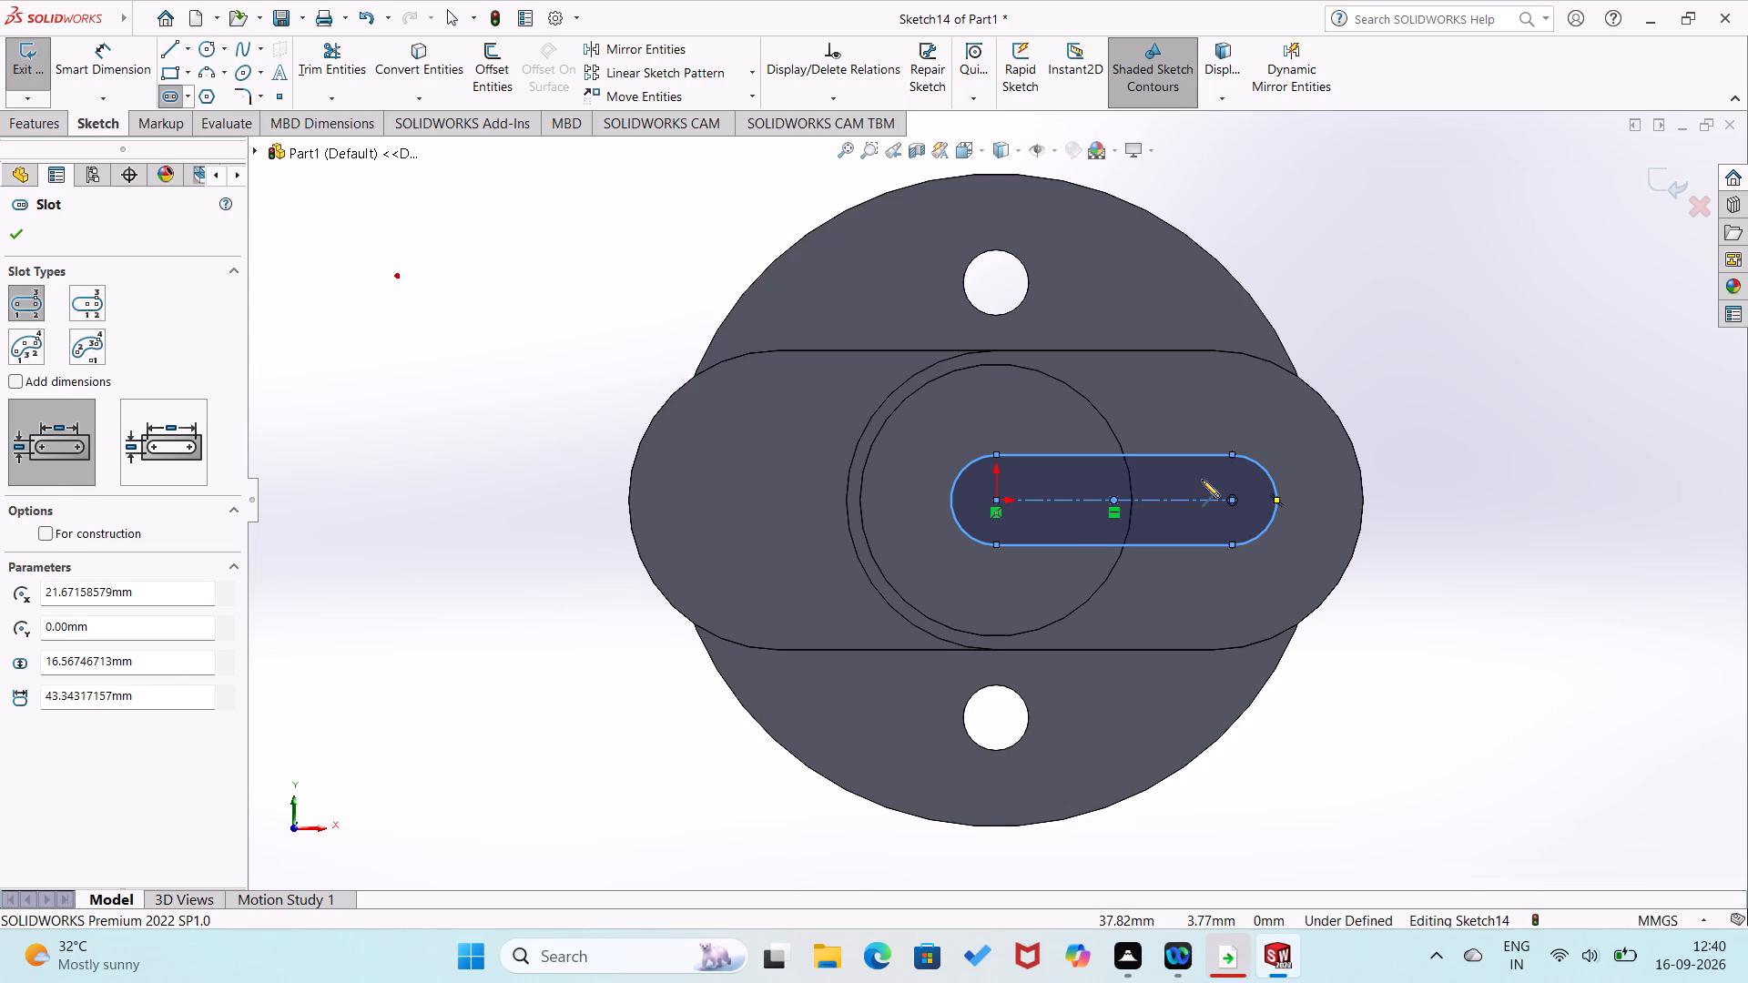
Dimension the slot's centre-to-centre length as 40 mm.
right_click_drag(1211, 446, 1257, 345)
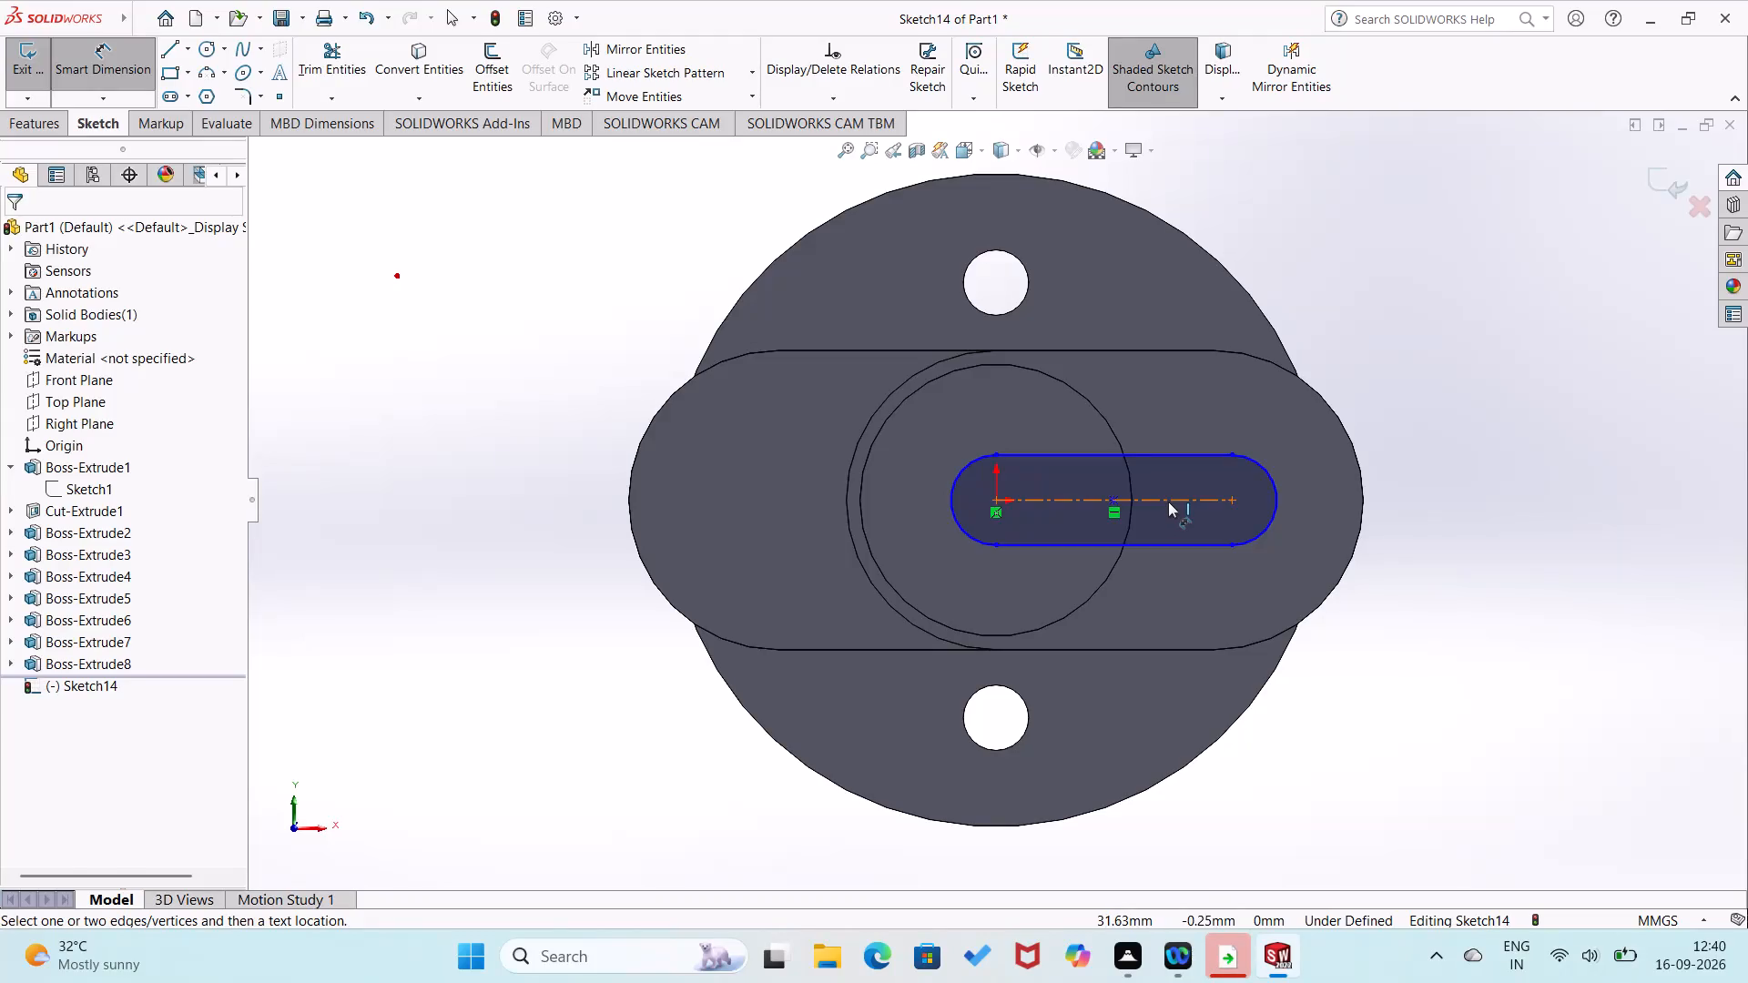
left_click(1168, 502)
left_click(1188, 429)
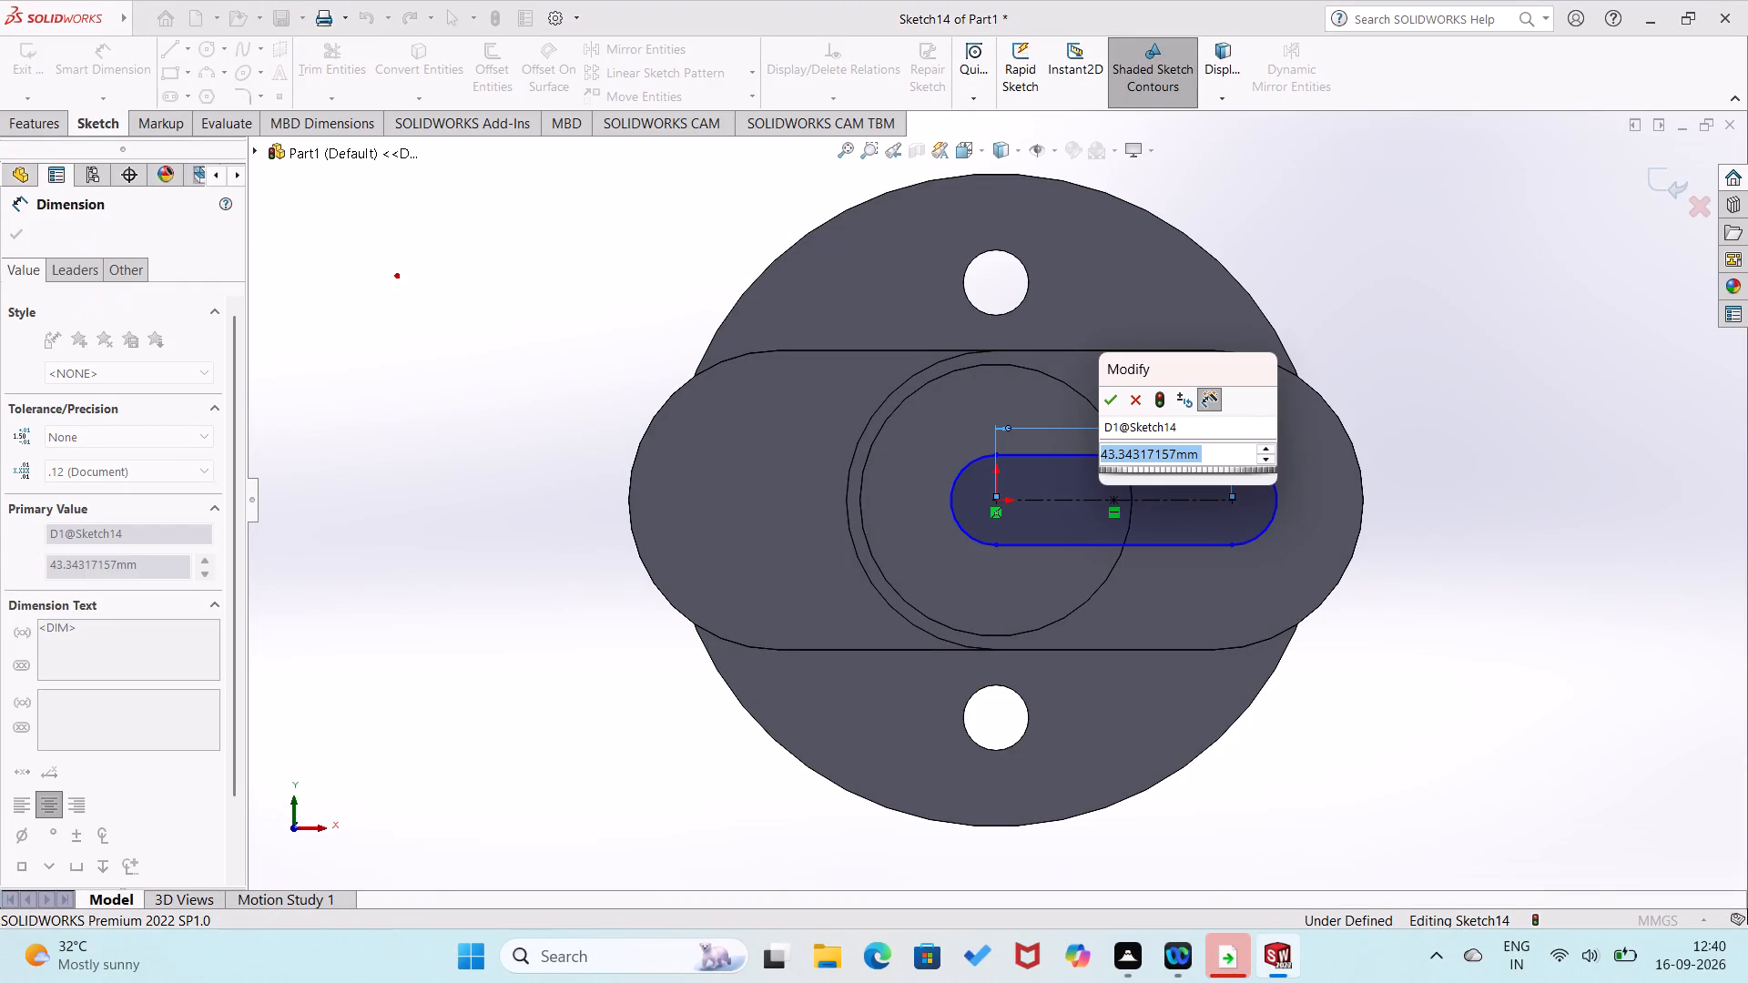
type("40")
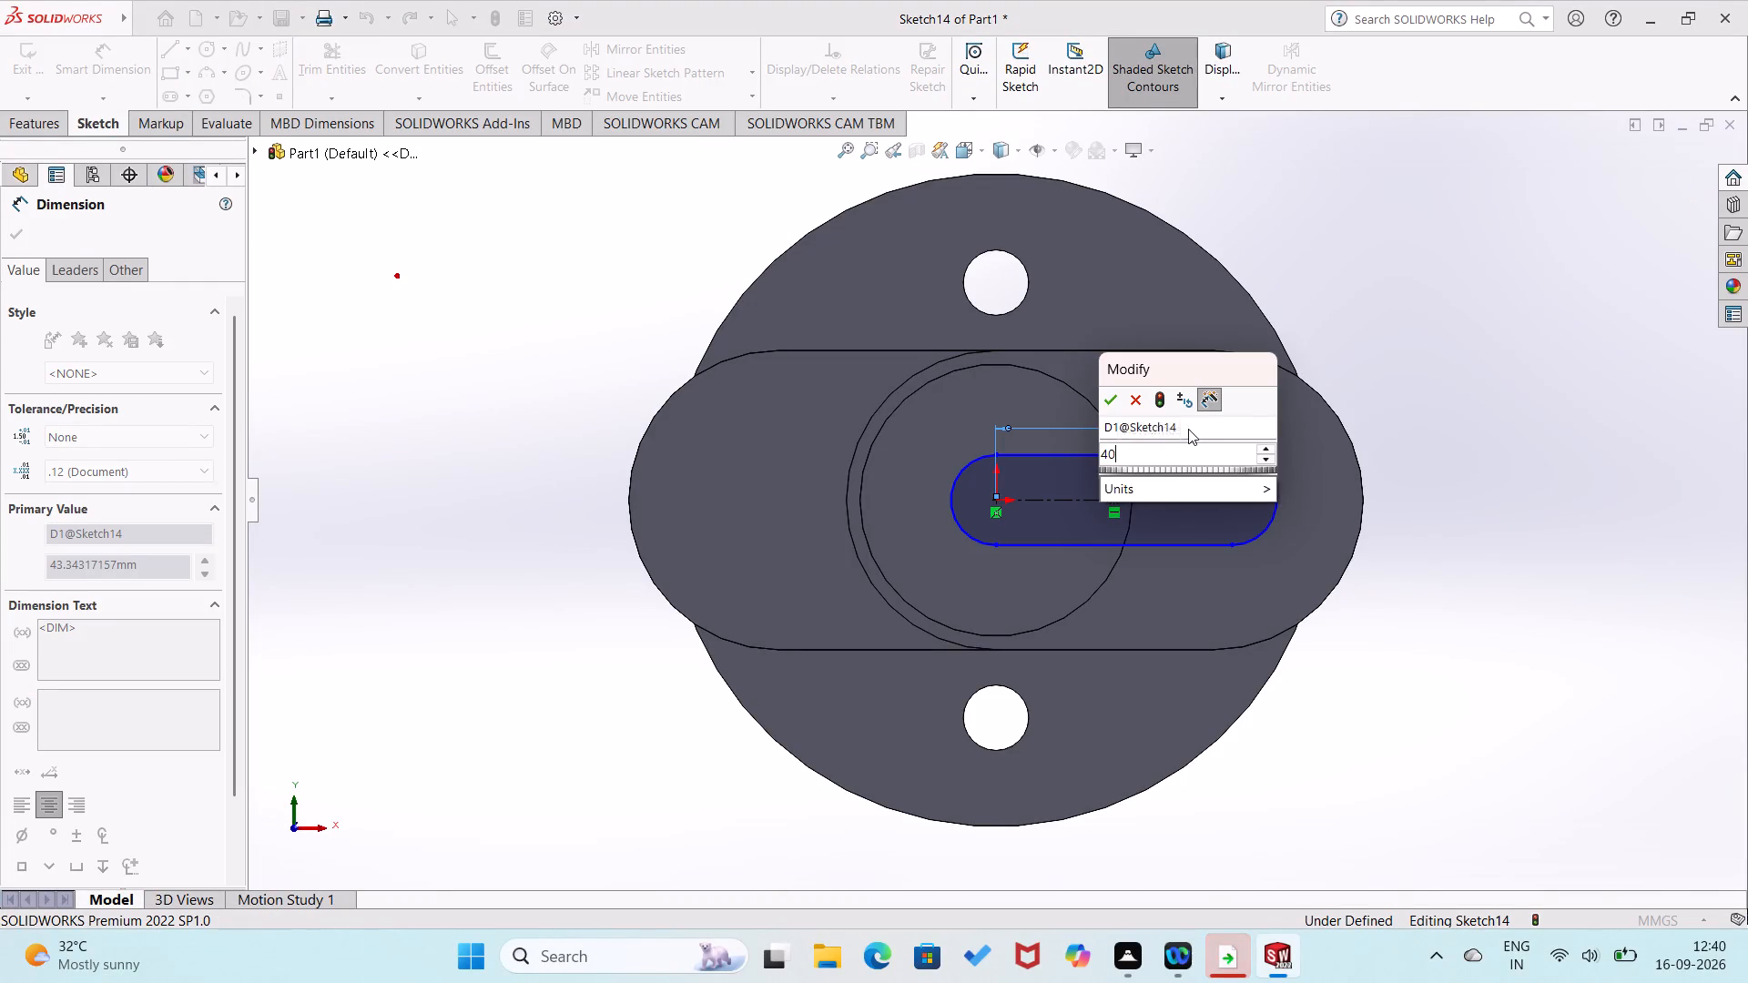
key("Return")
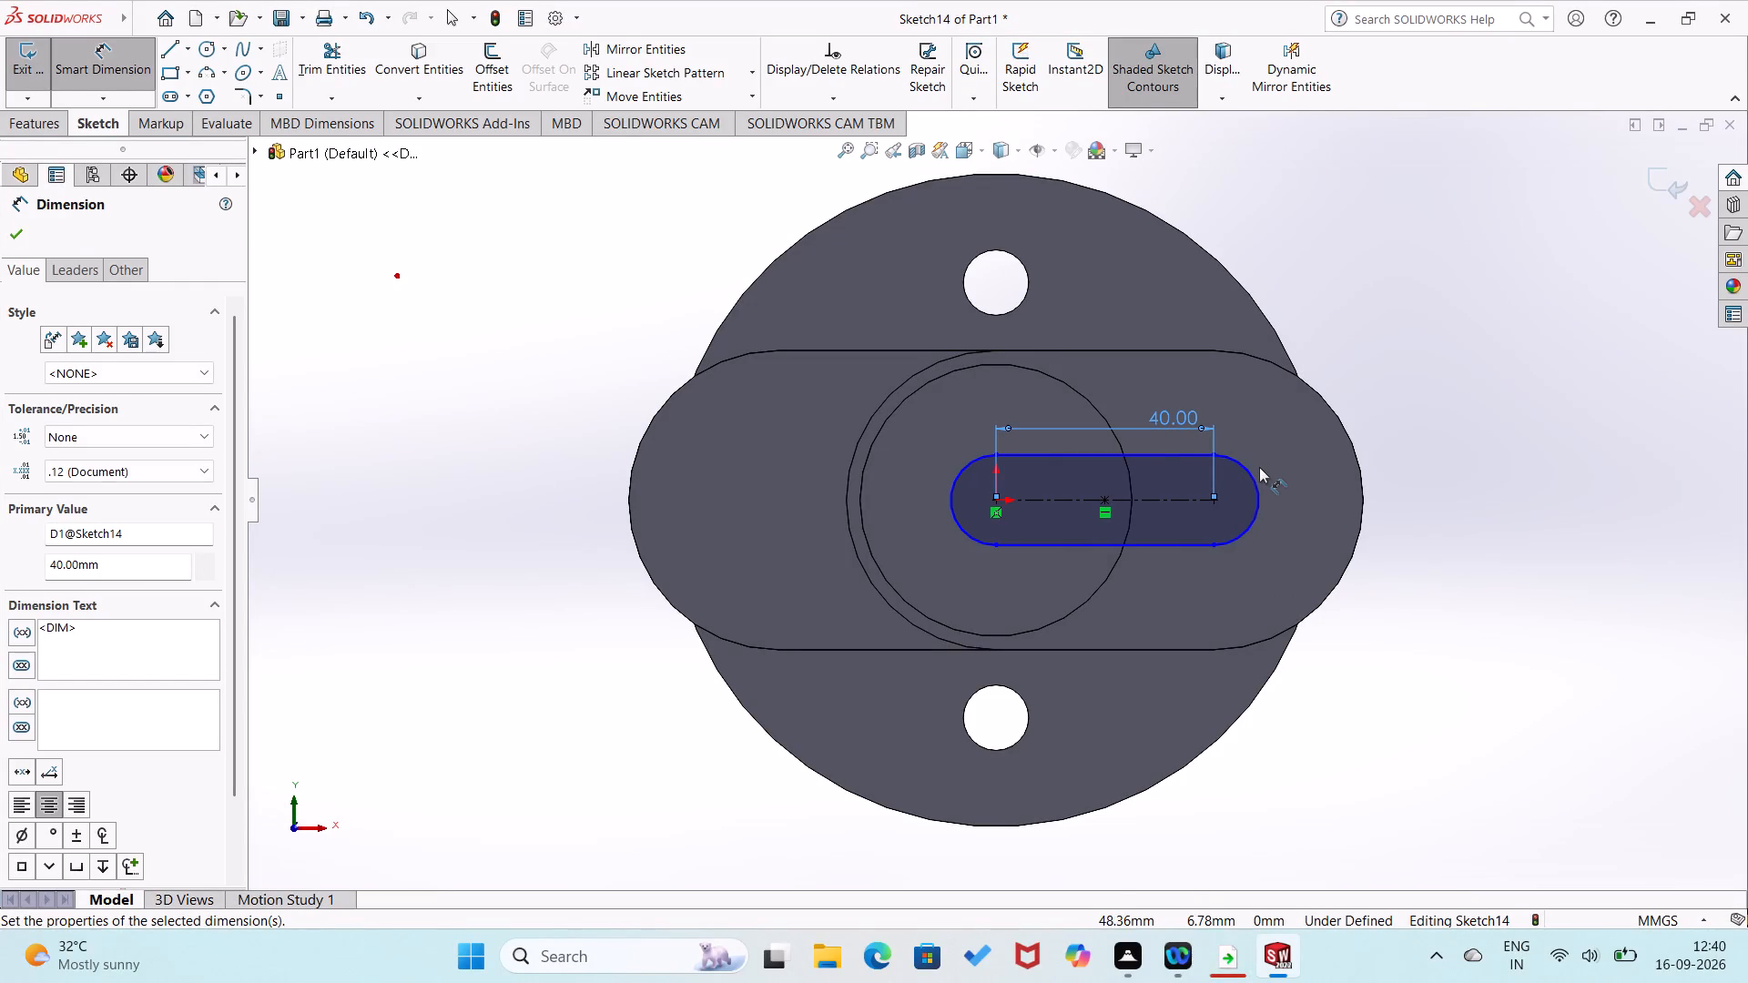
Dimension the slot's end arc radius as 27.5 mm.
left_click(1251, 473)
left_click(1377, 415)
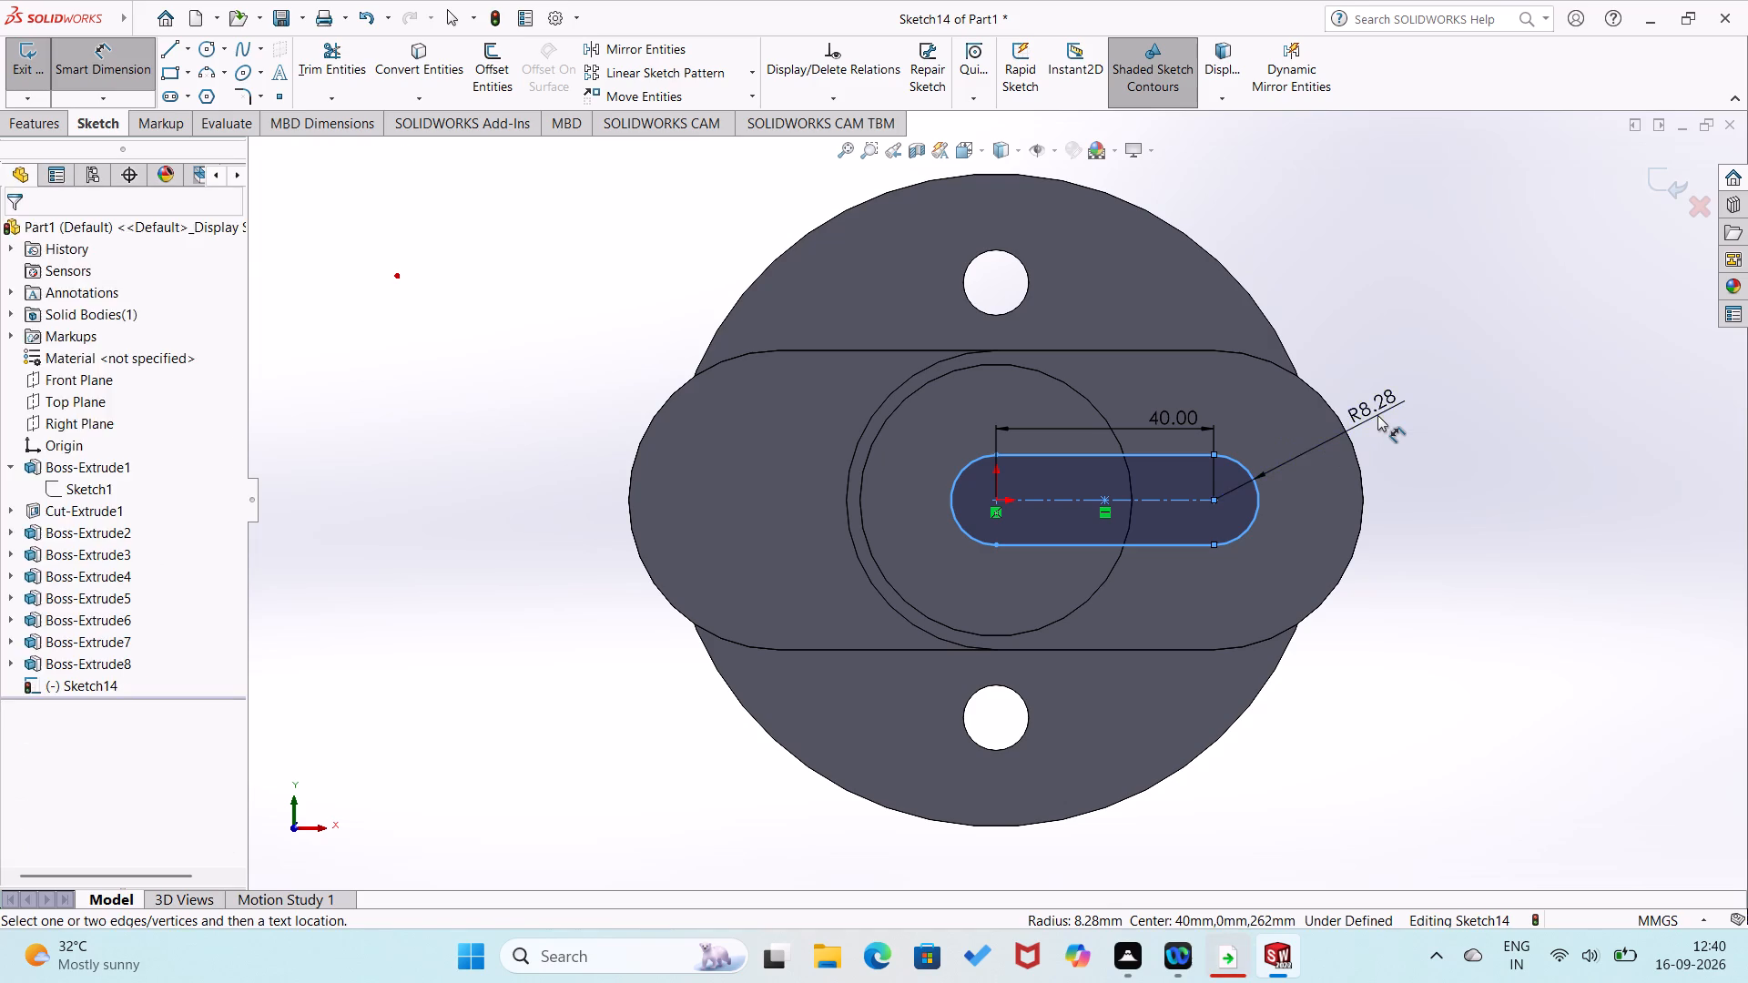
type("27.5")
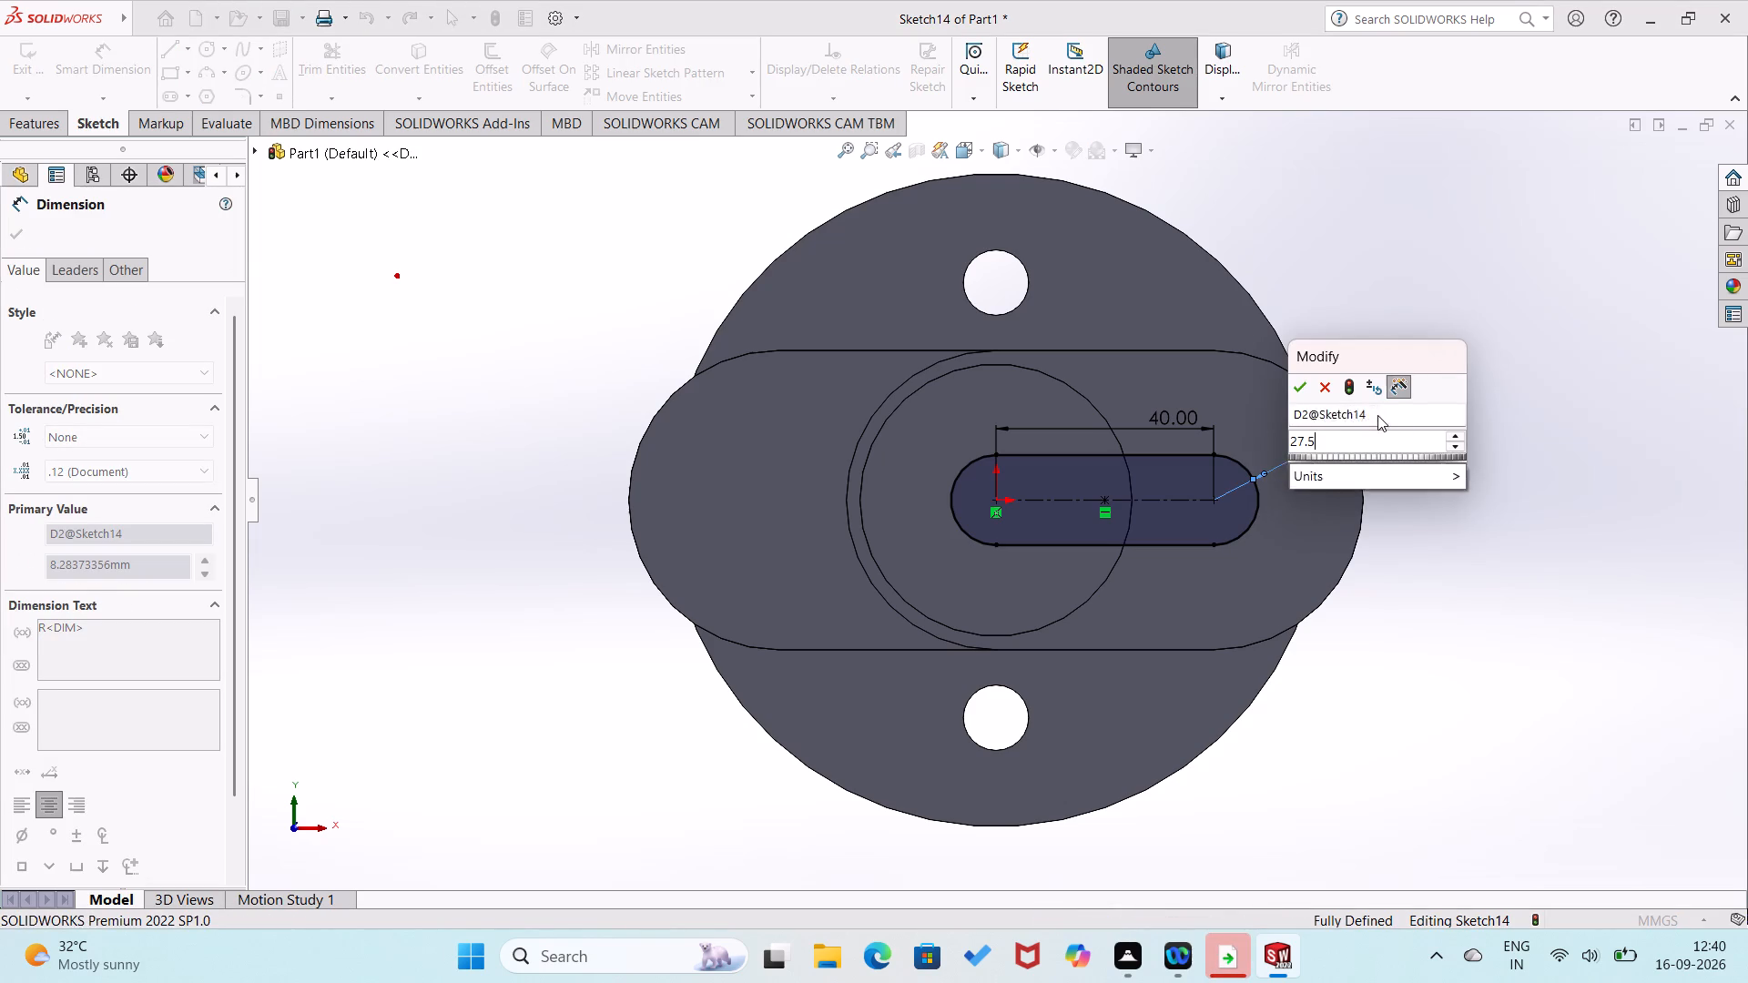
key("Return")
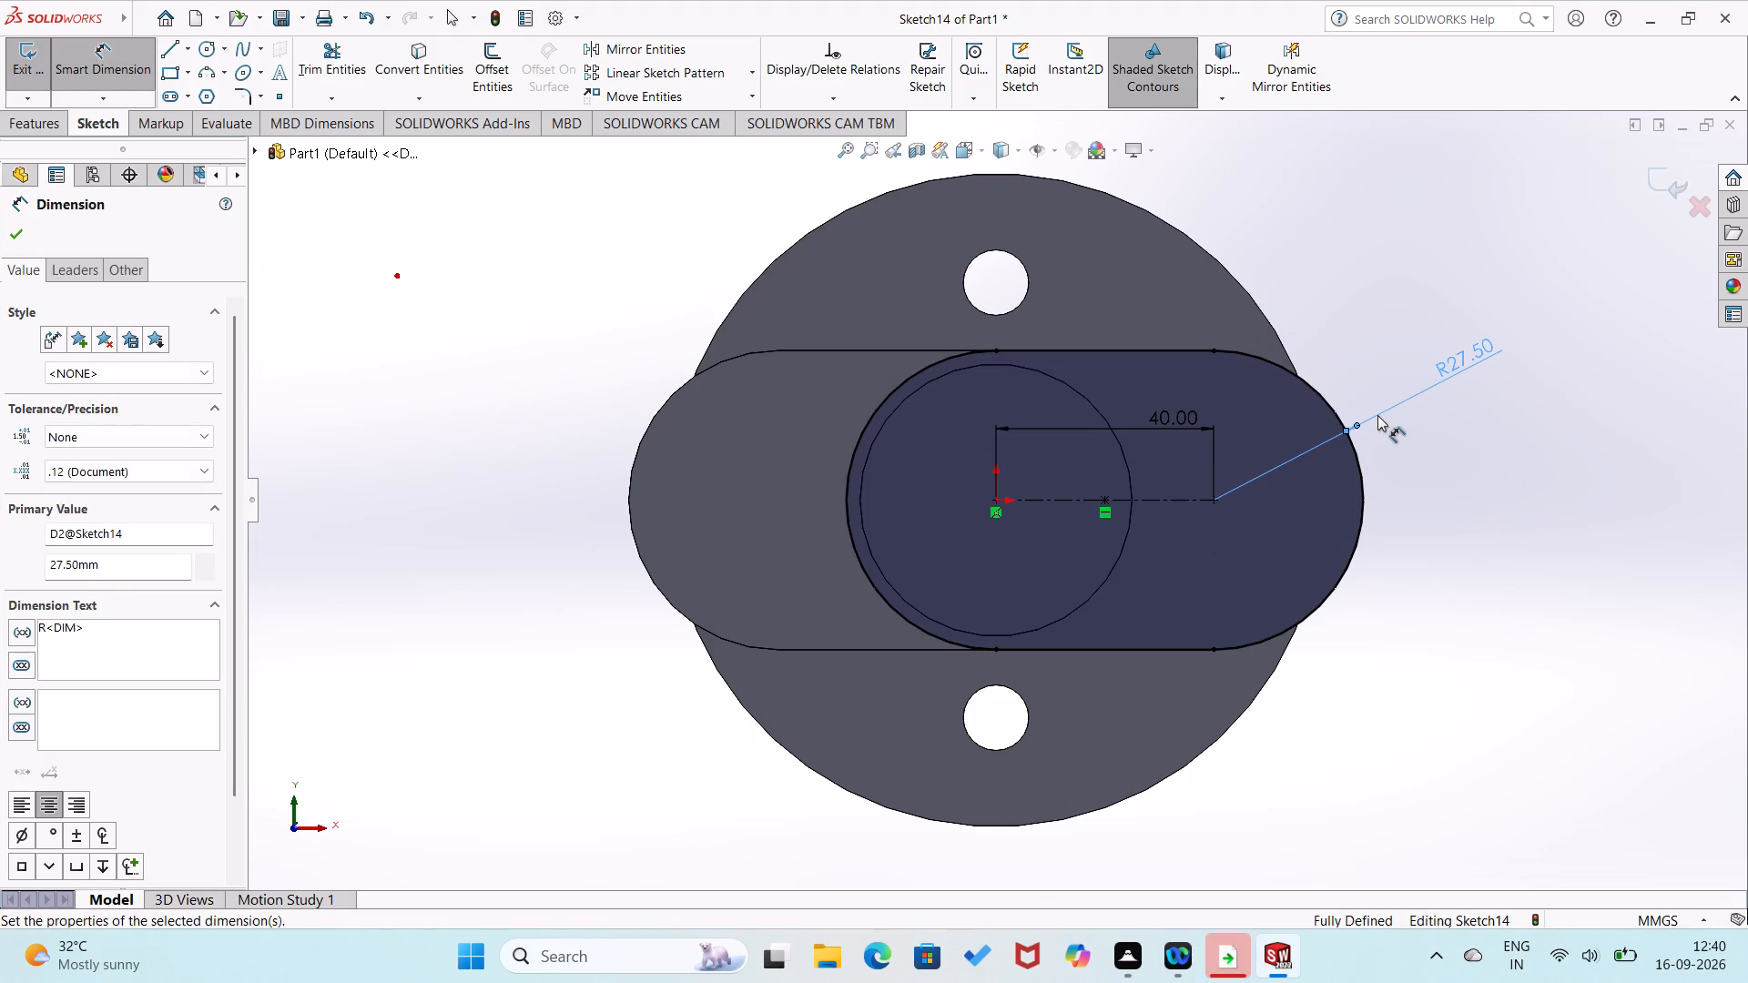
middle_click_drag(1522, 540, 1536, 592)
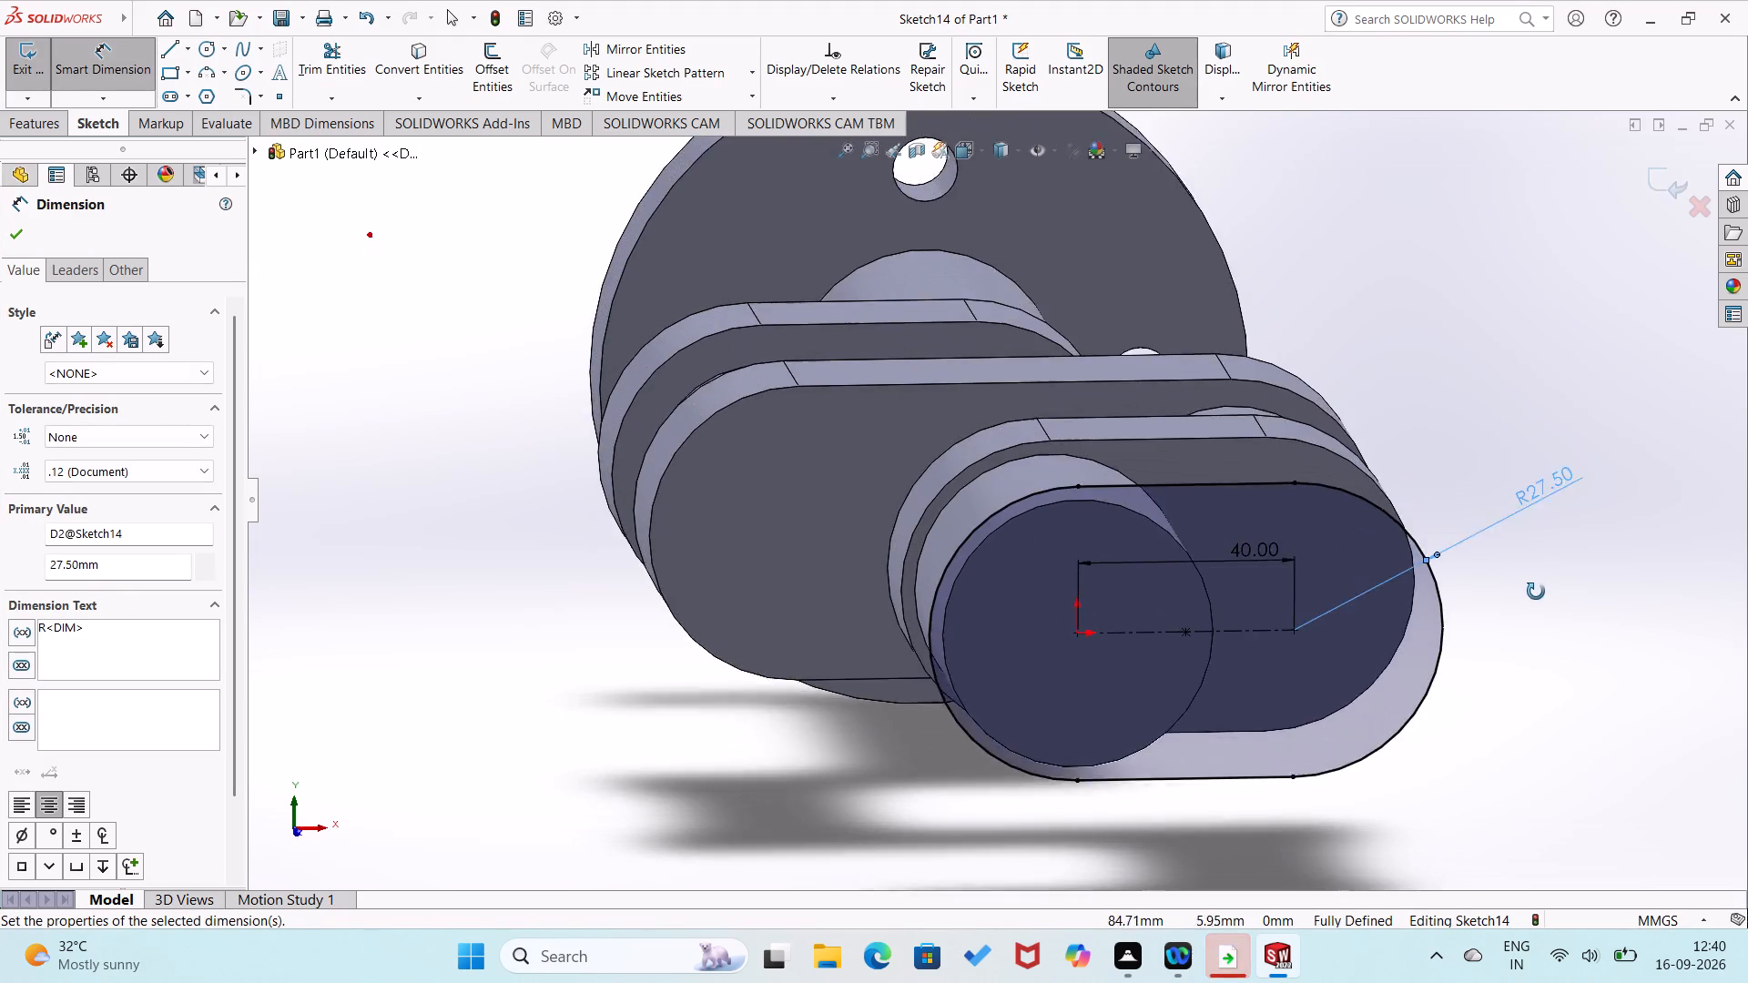
middle_click_drag(1536, 592, 1538, 613)
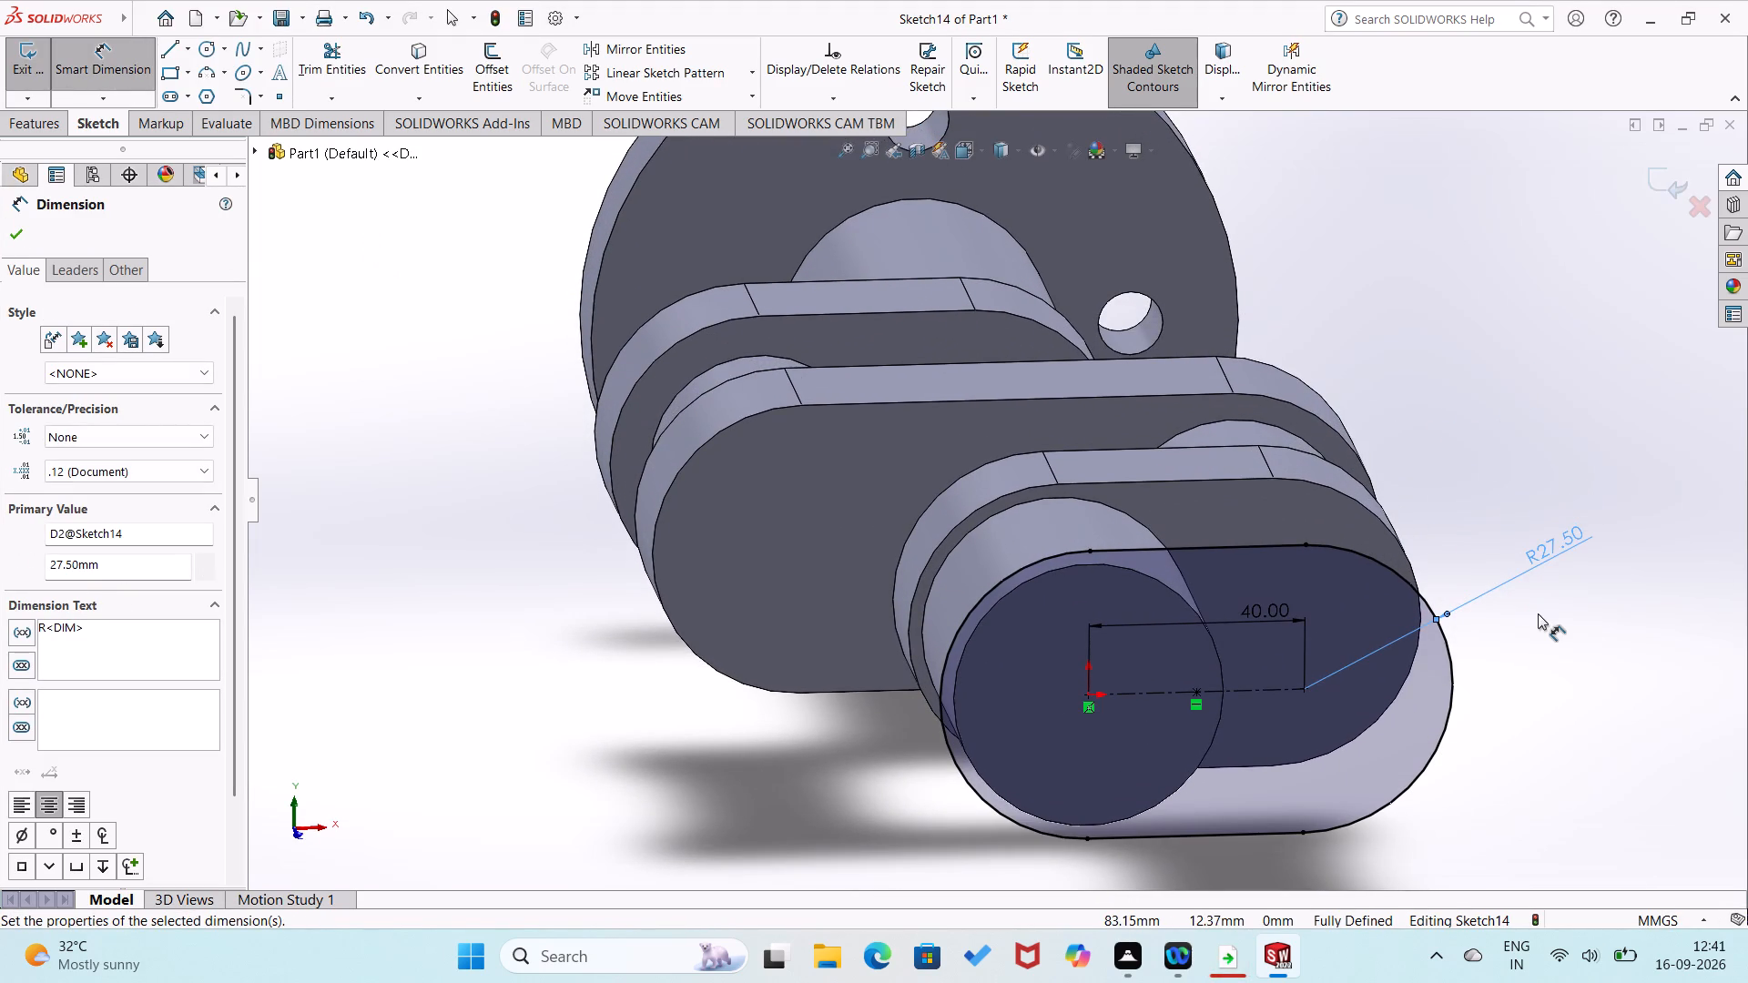
left_click(1509, 632)
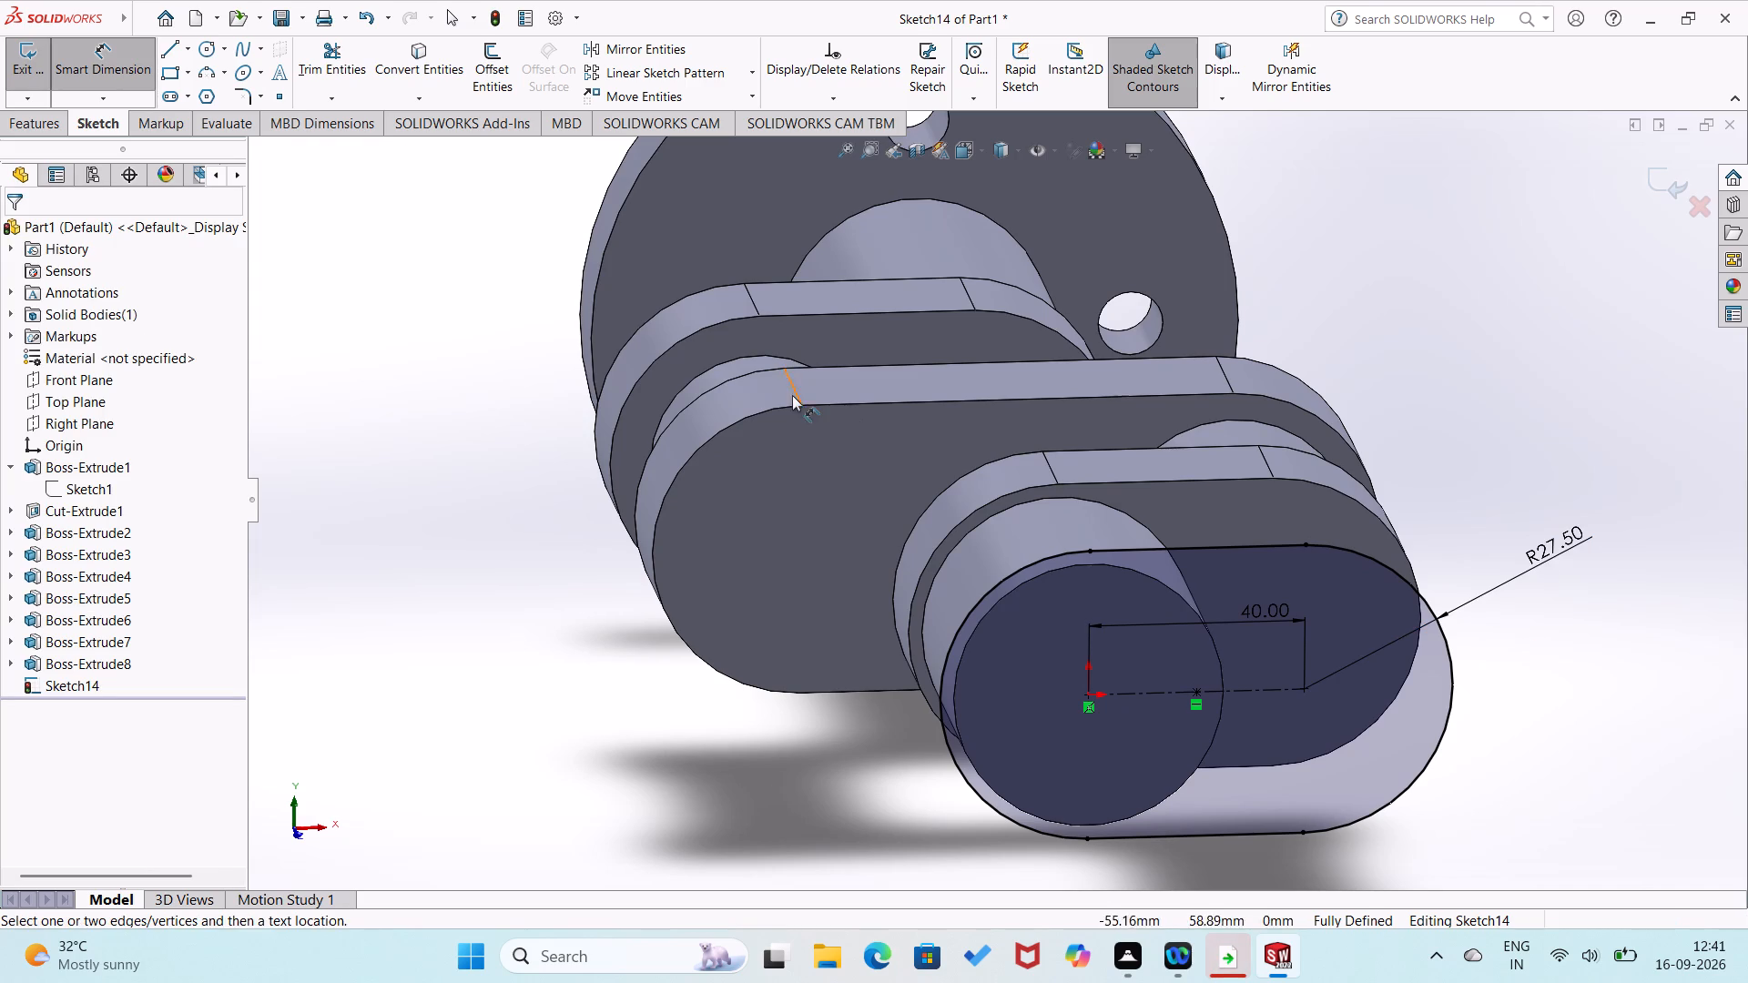
Extrude the slot profile outward from the cylinder's end face as a 22 mm Blind boss with Merge result on.
left_click(49, 137)
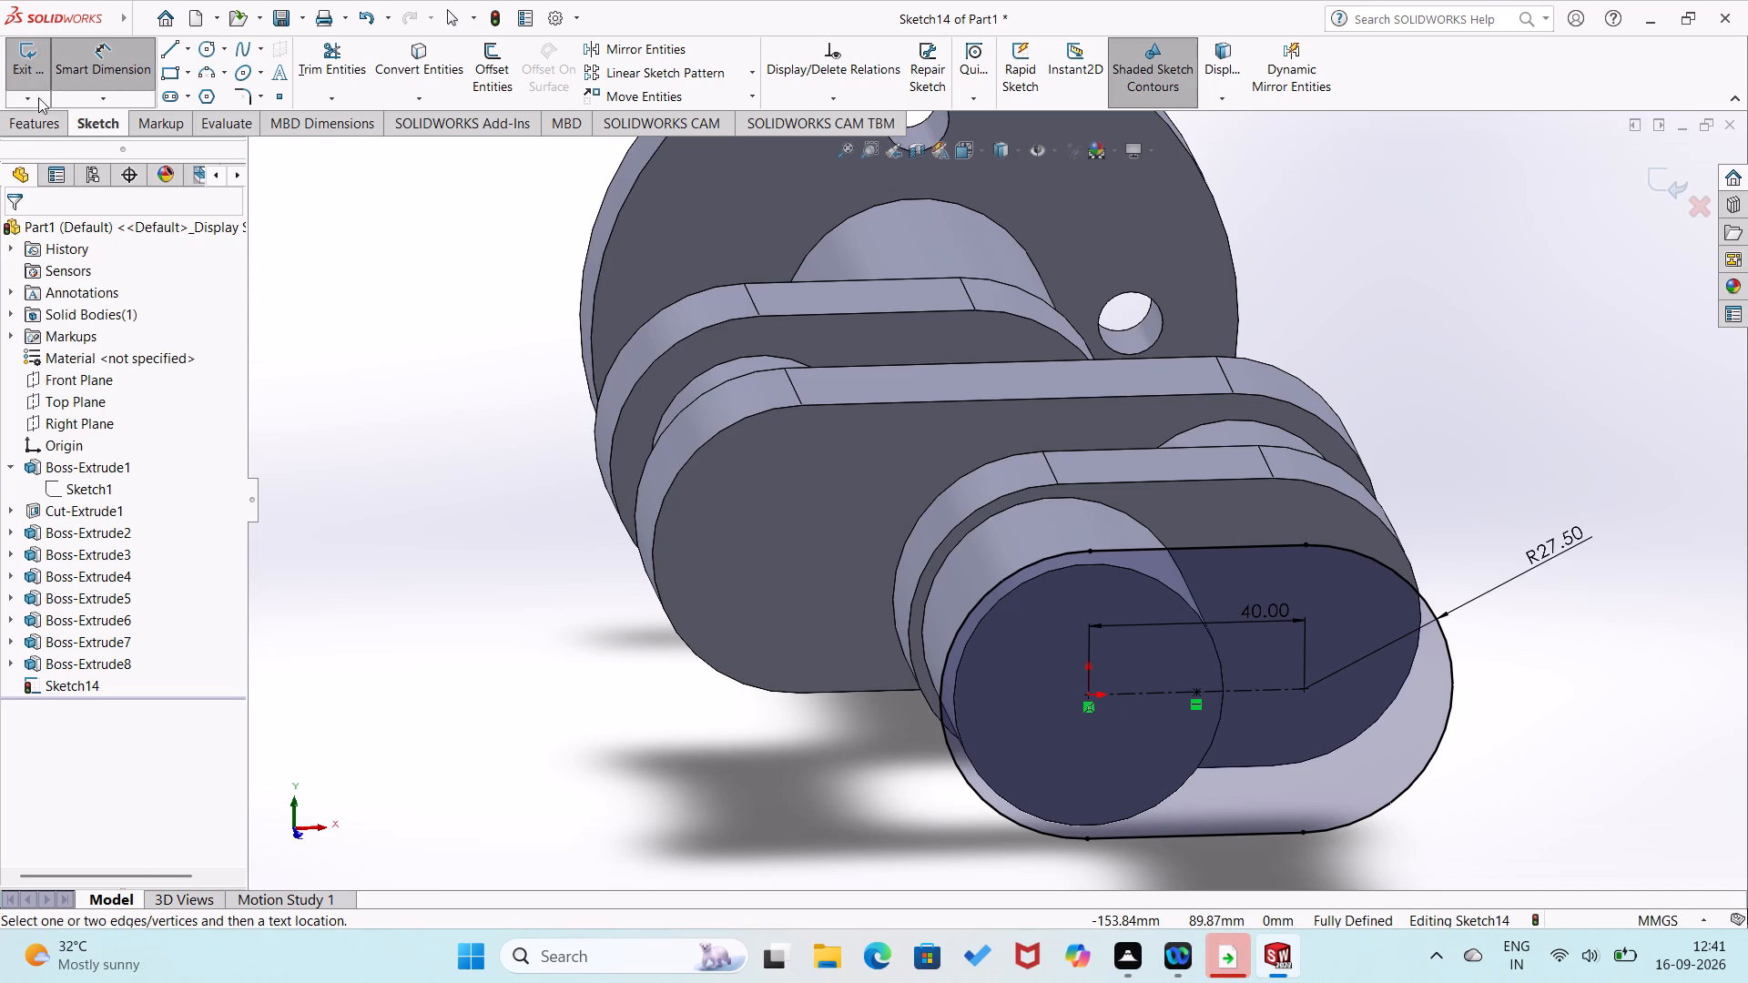
left_click(35, 118)
left_click(48, 67)
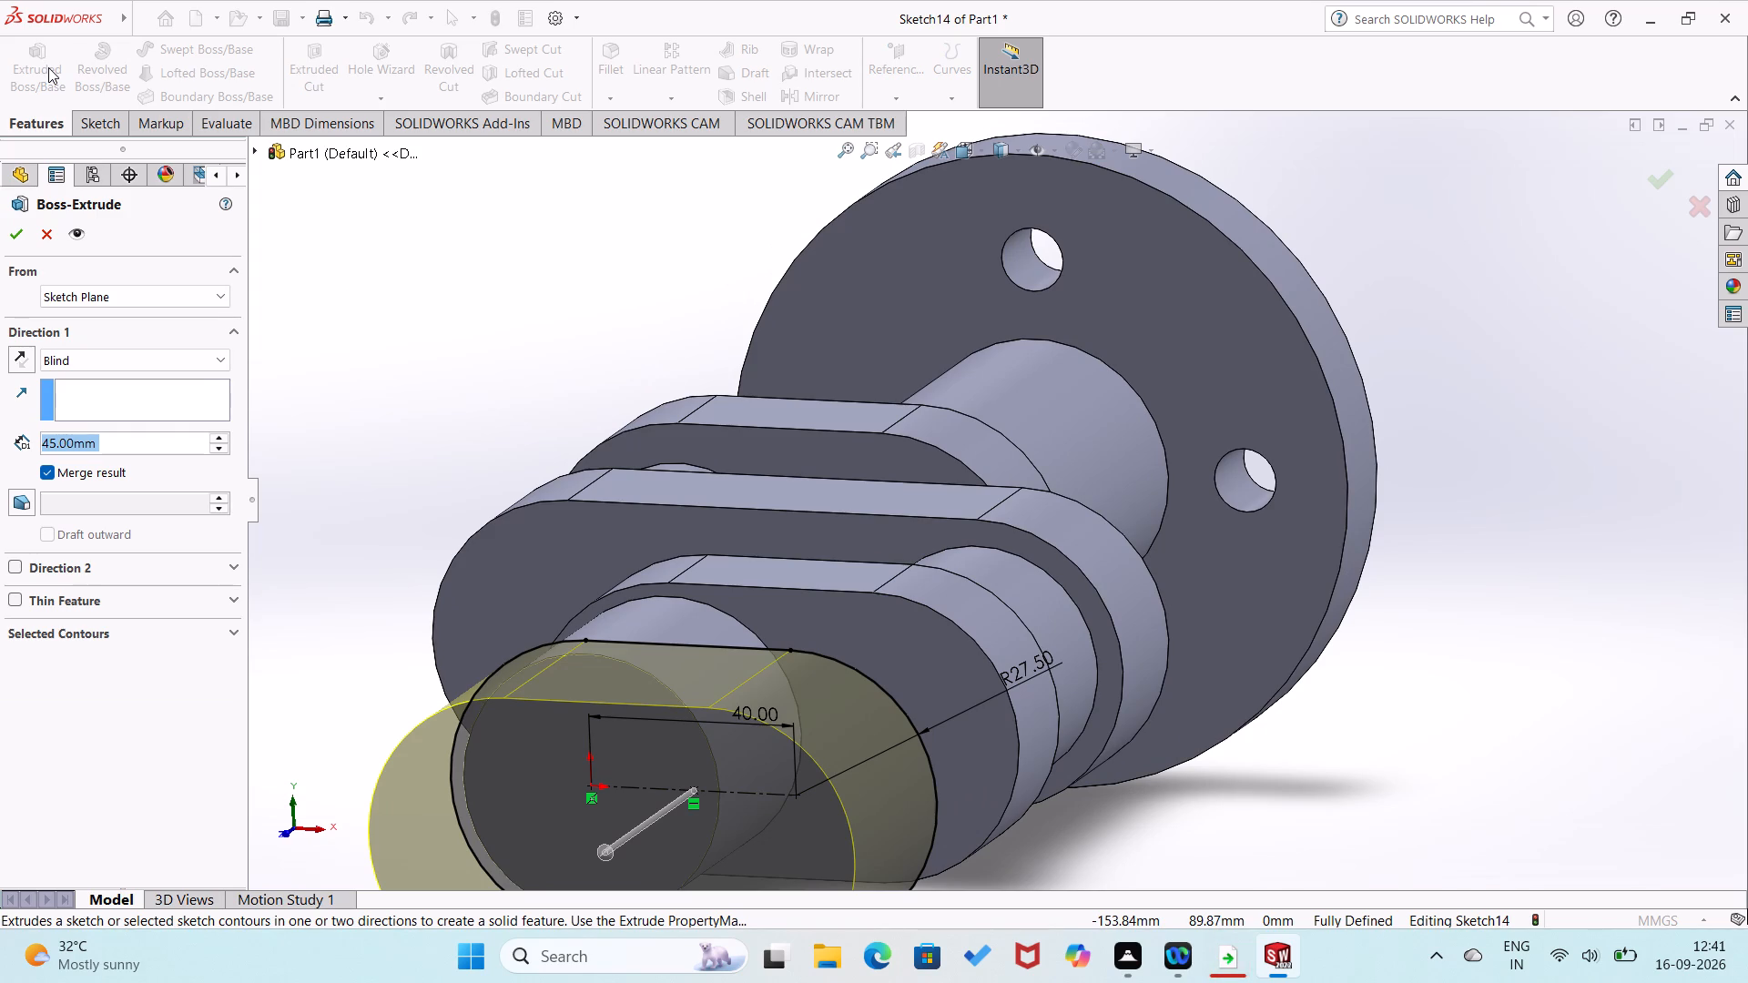
type("22")
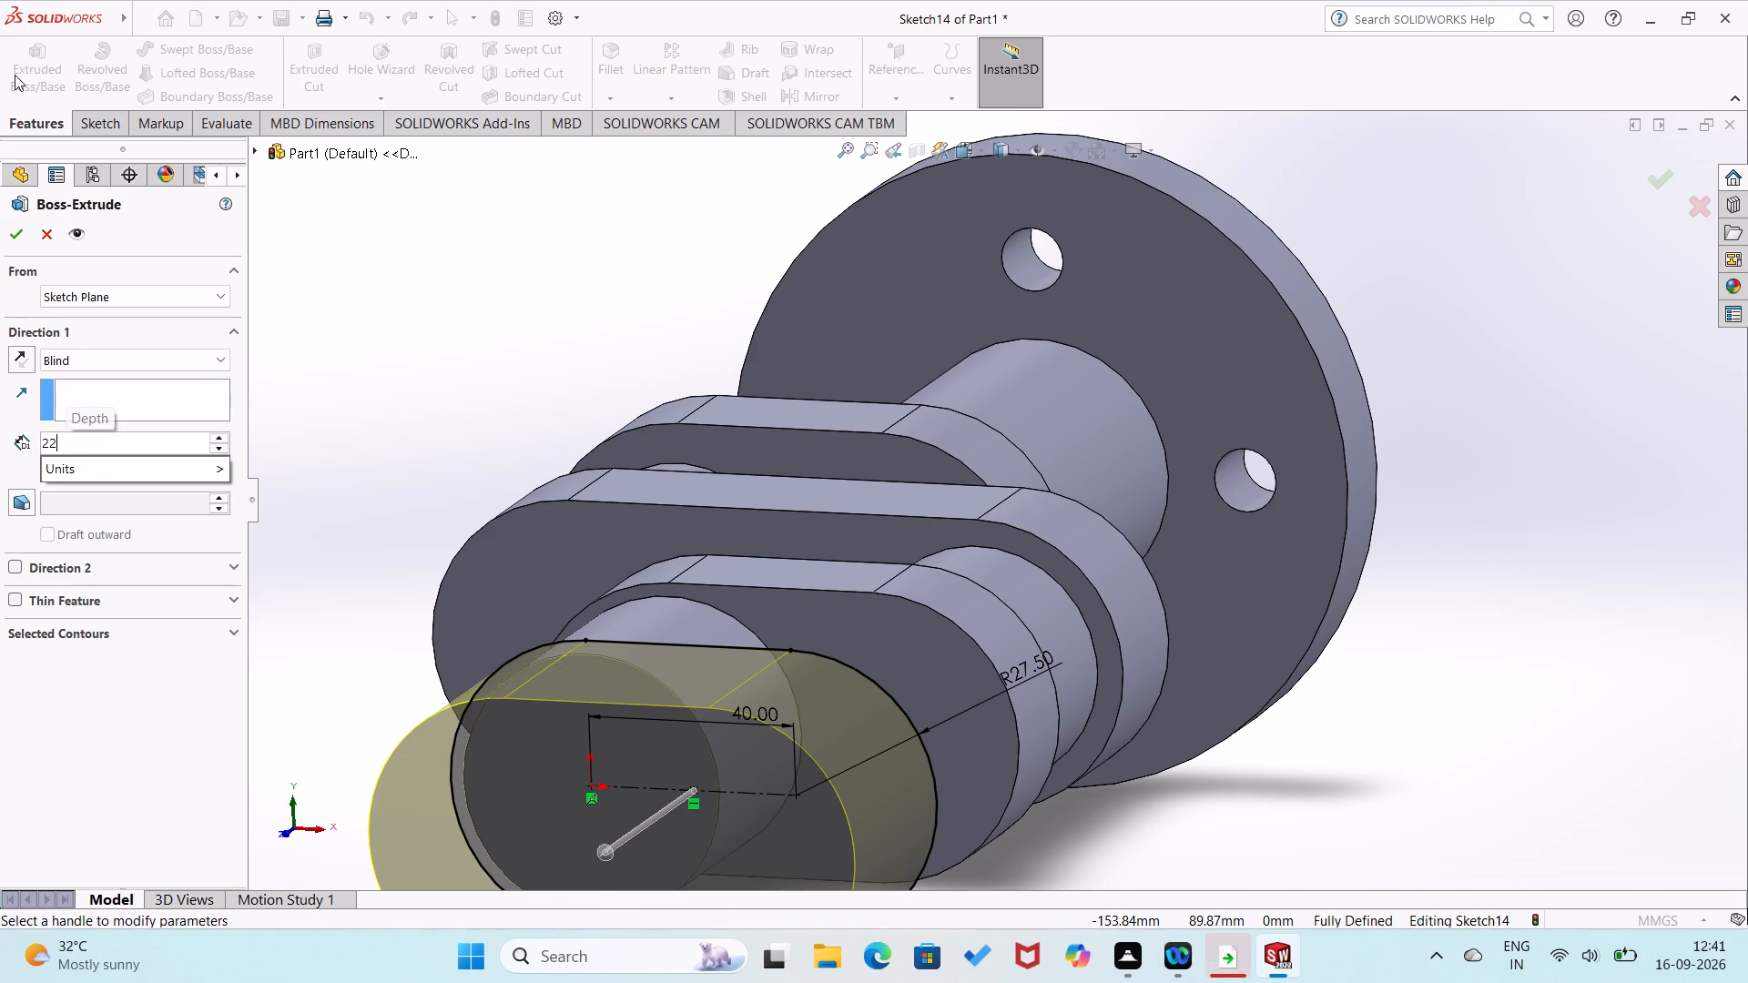
key("Return")
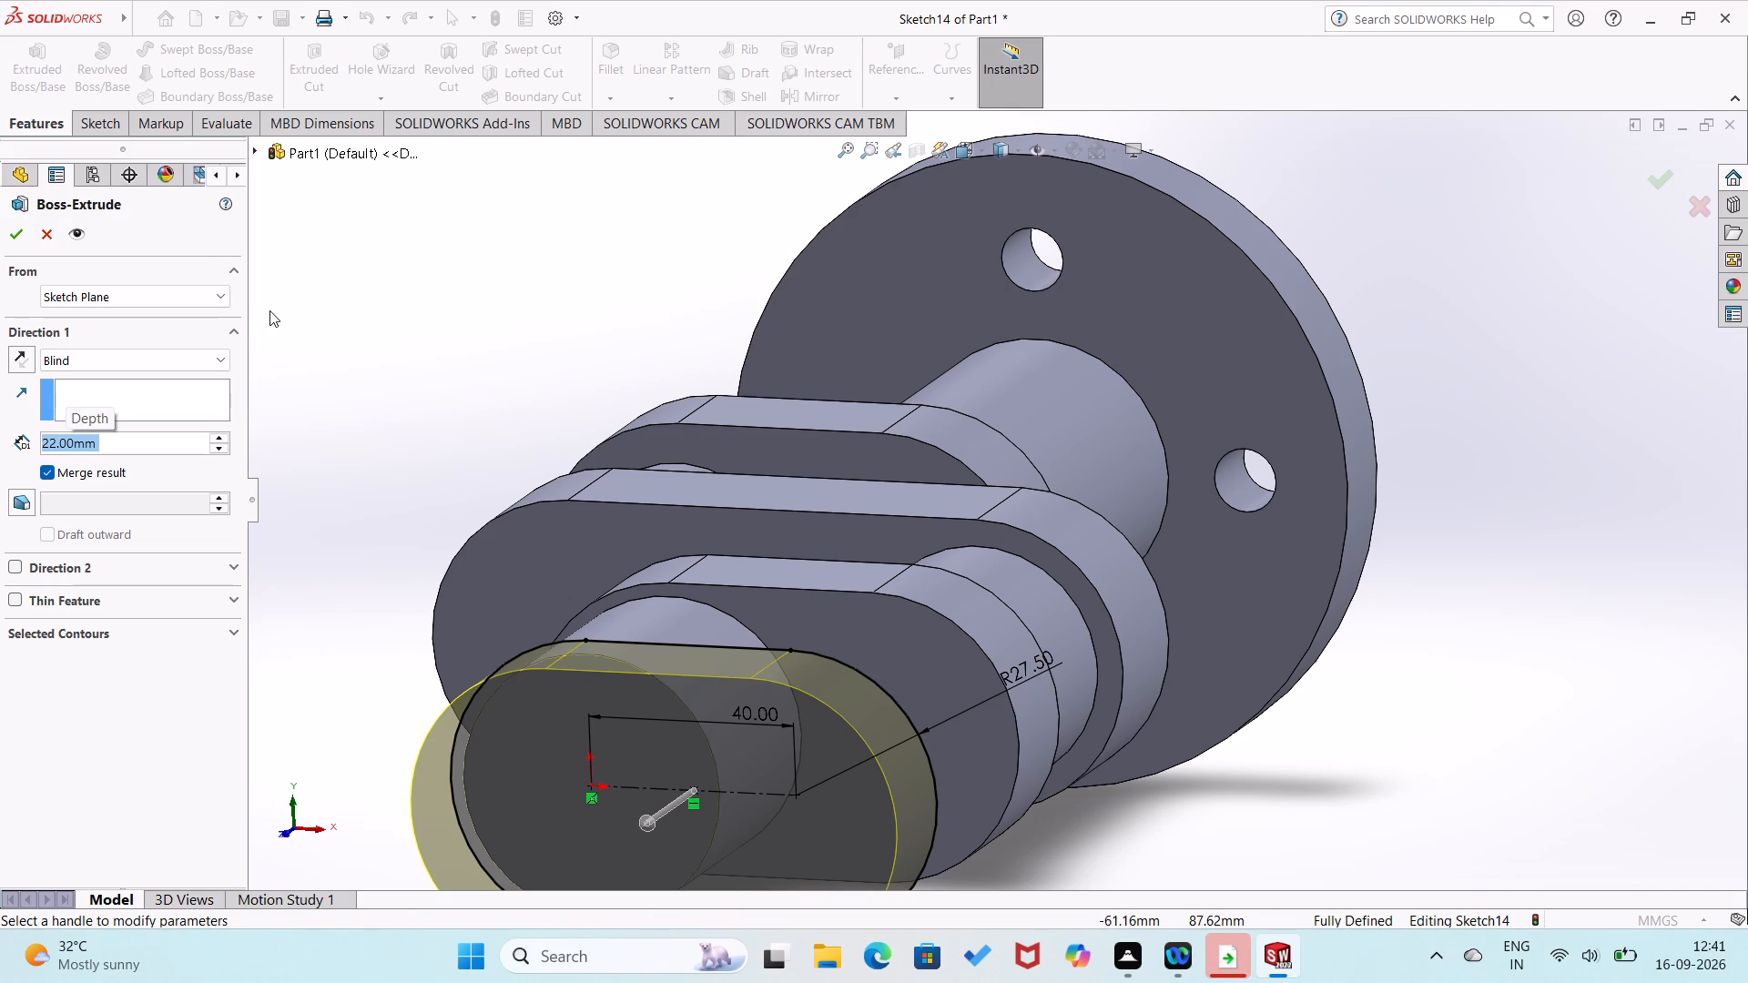
left_click(290, 319)
left_click(12, 231)
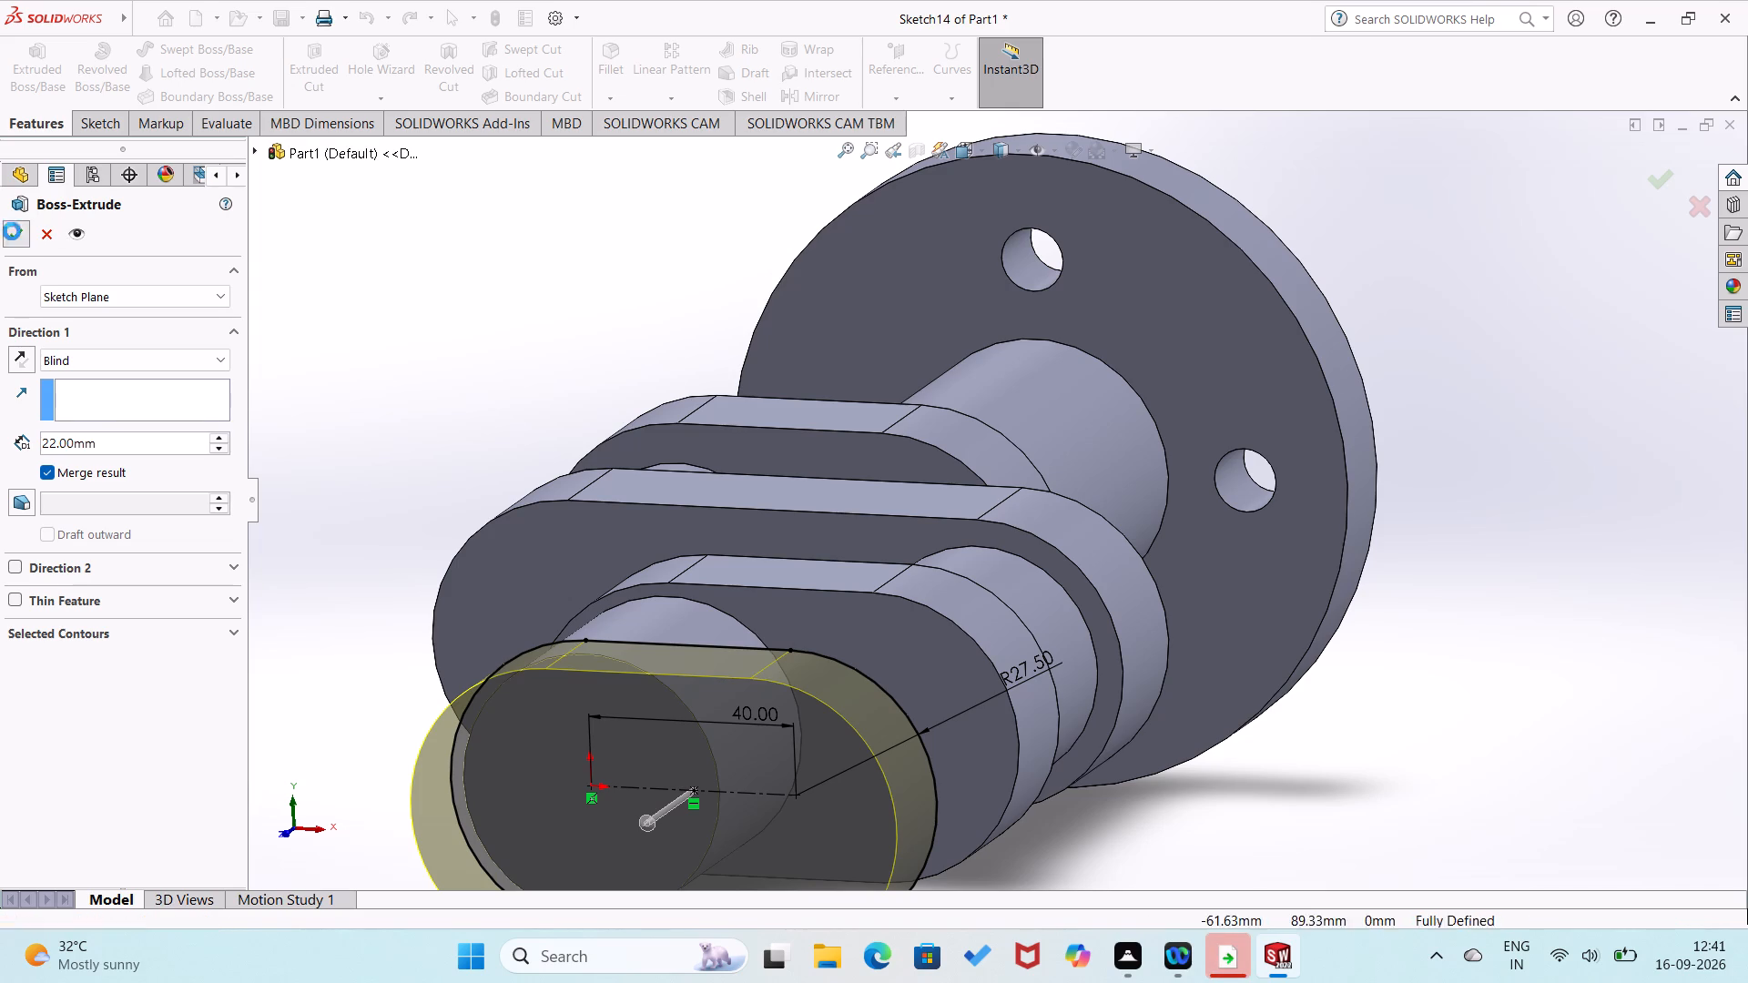
left_click(290, 309)
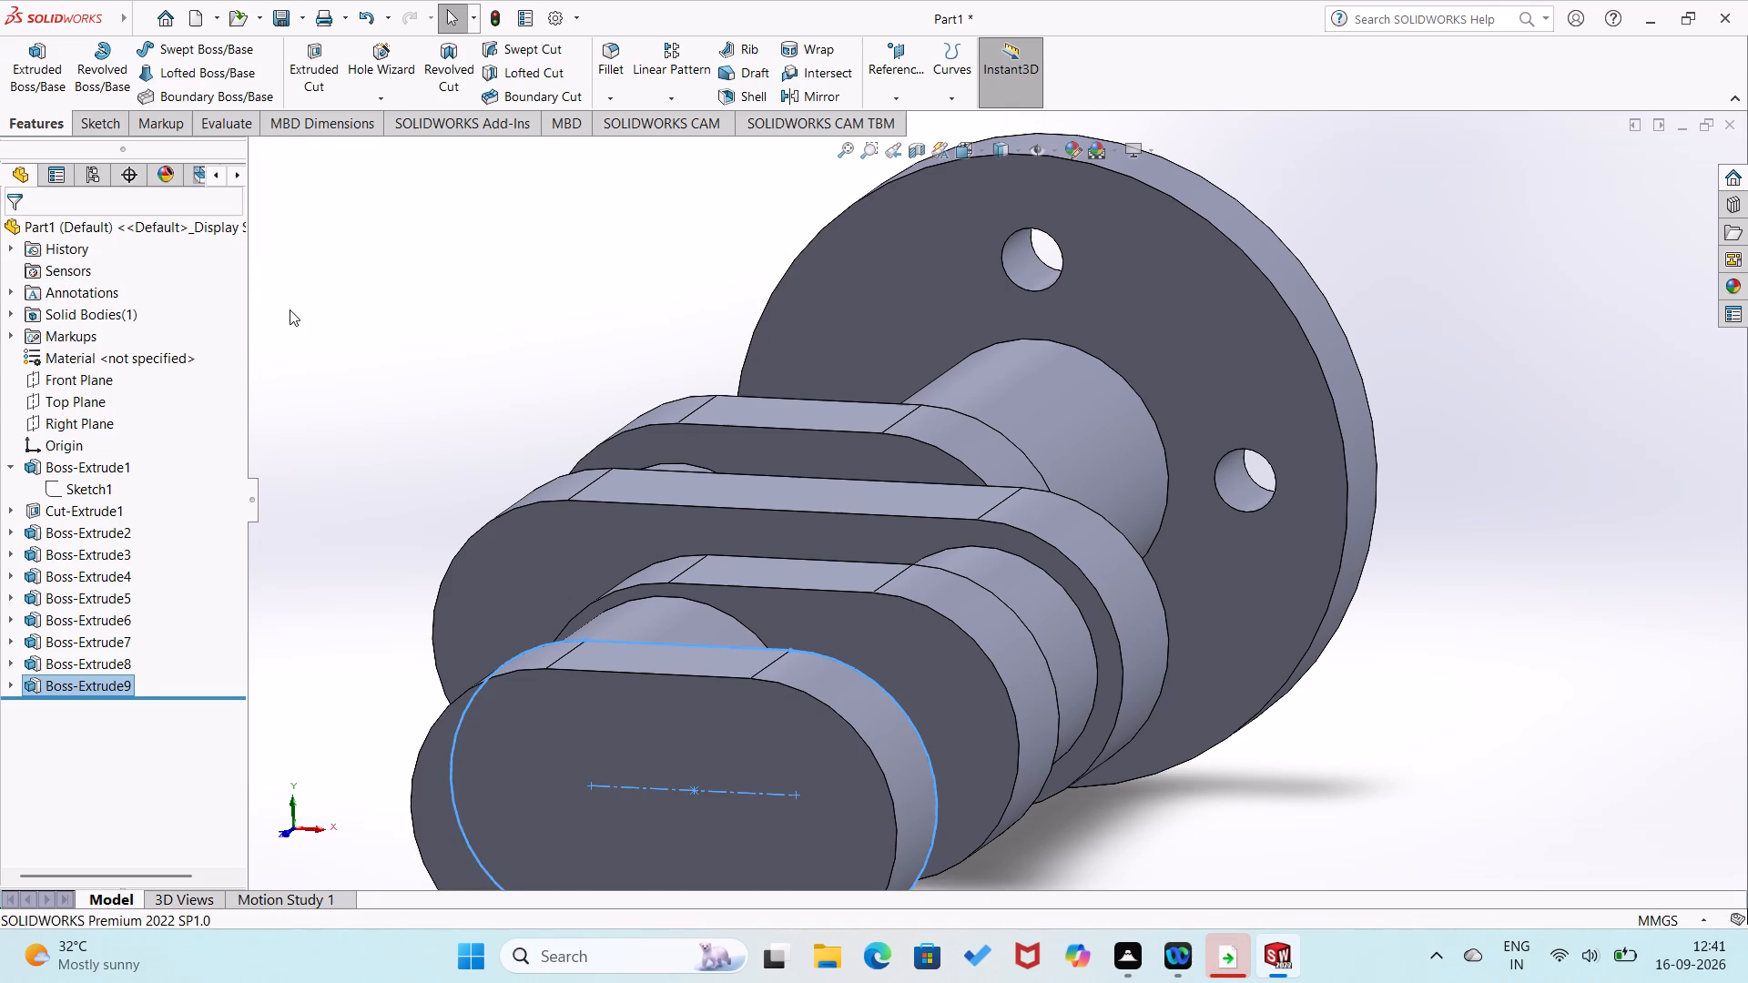
On the new web's outer face, sketch a 55 mm vertical construction line joining the endpoints of the end arc farther from the origin.
left_click(552, 762)
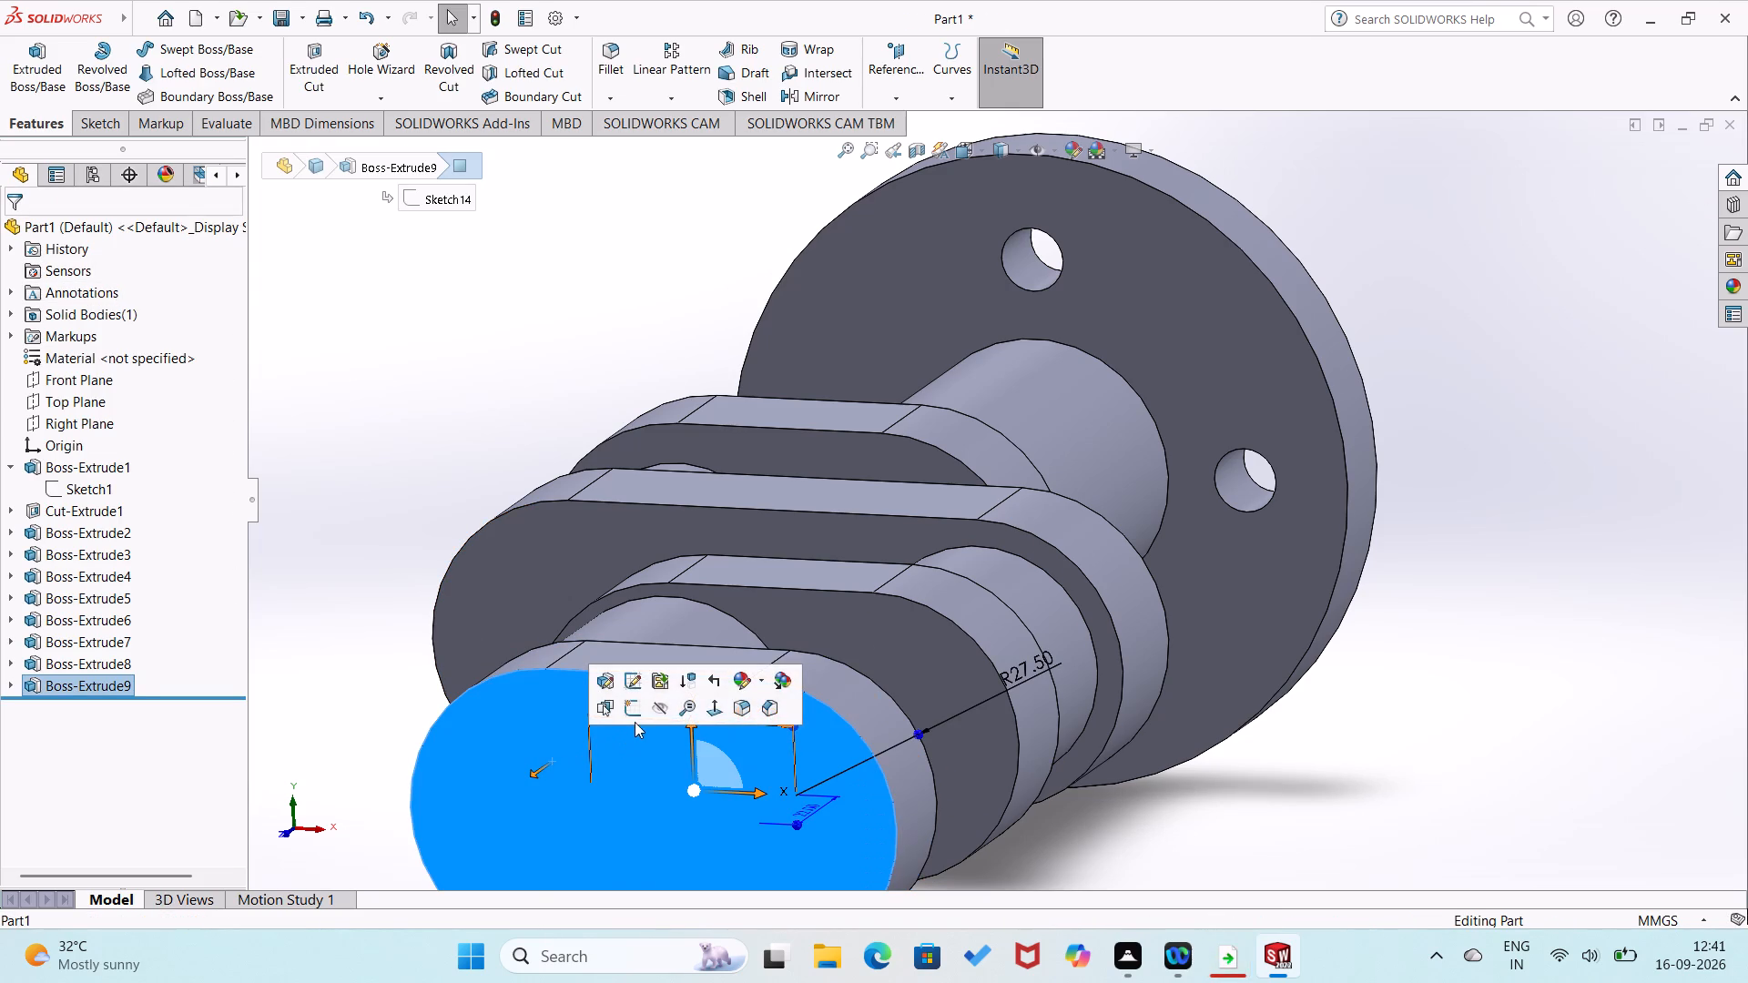
left_click(636, 710)
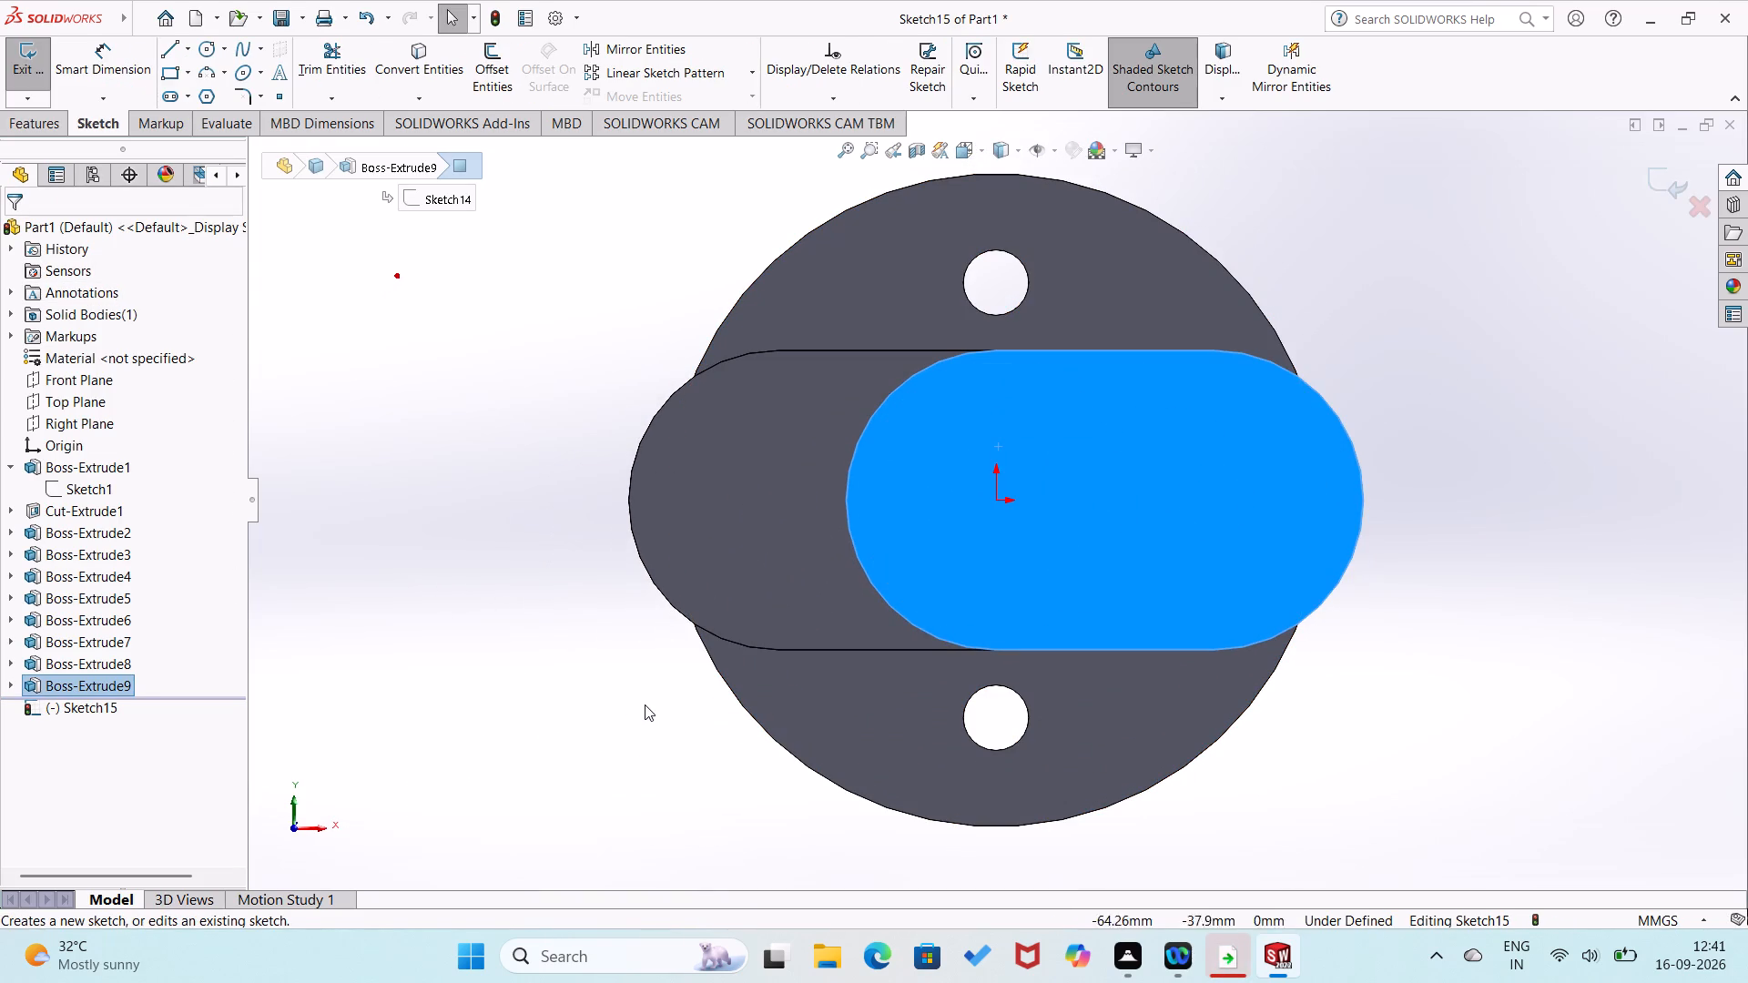
left_click(645, 704)
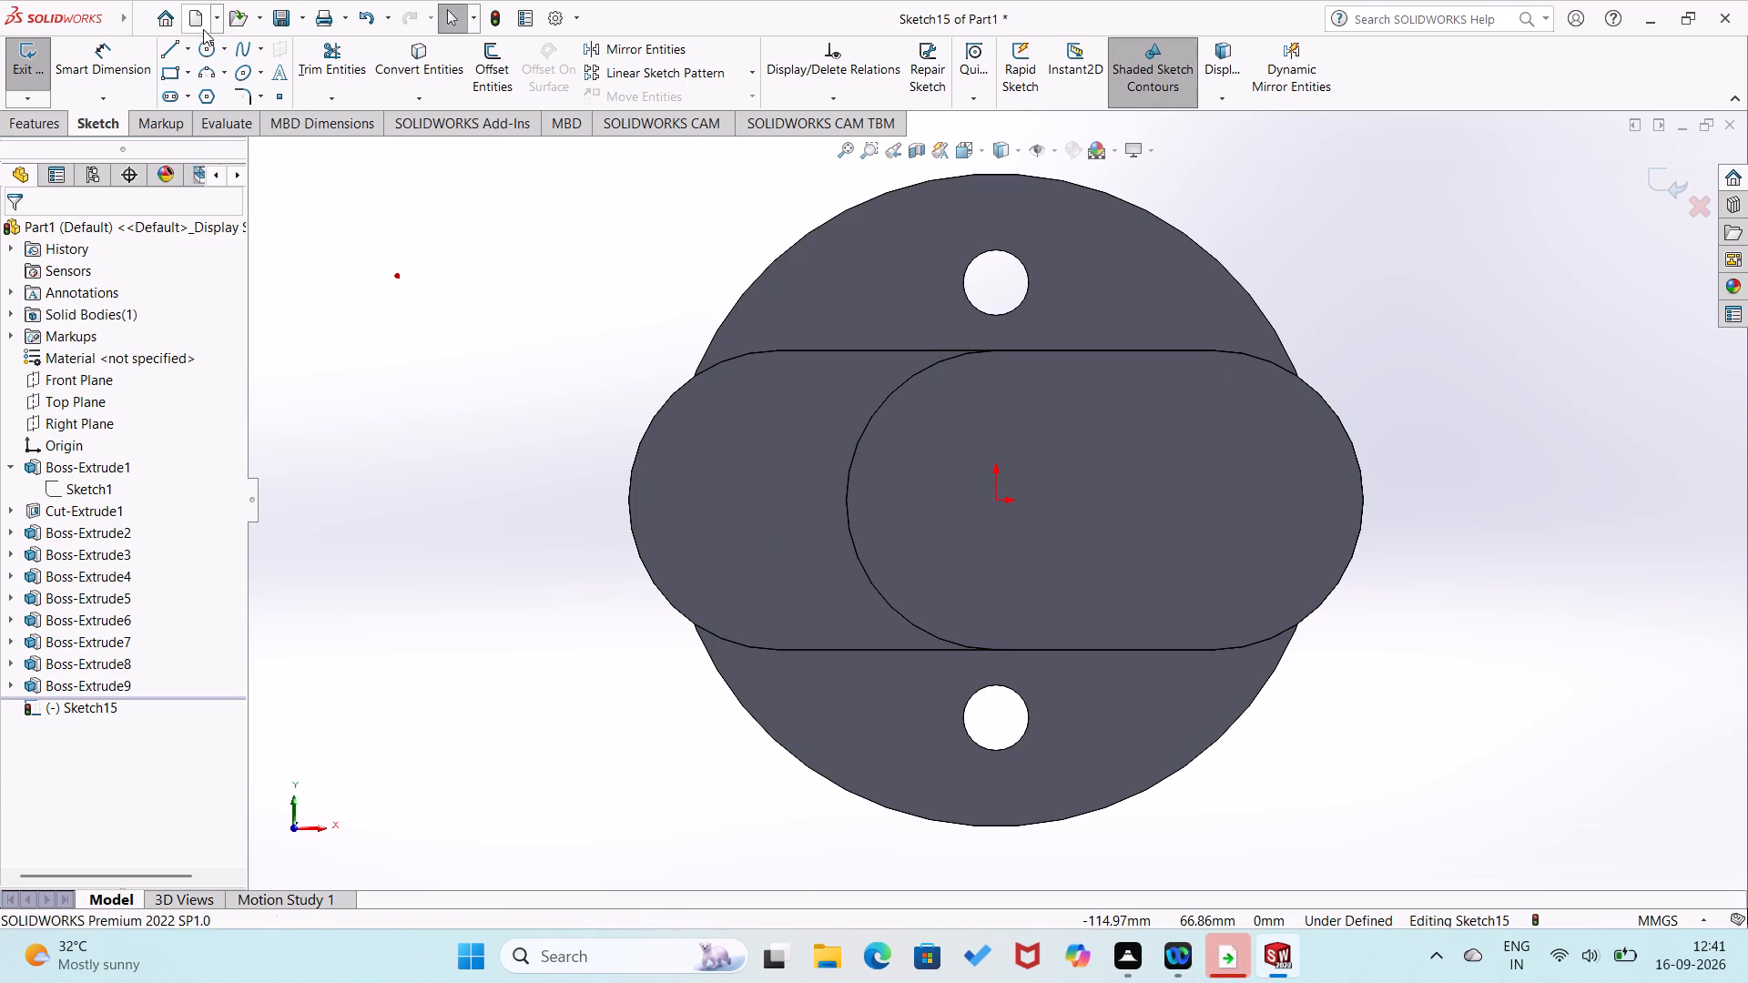
left_click(210, 55)
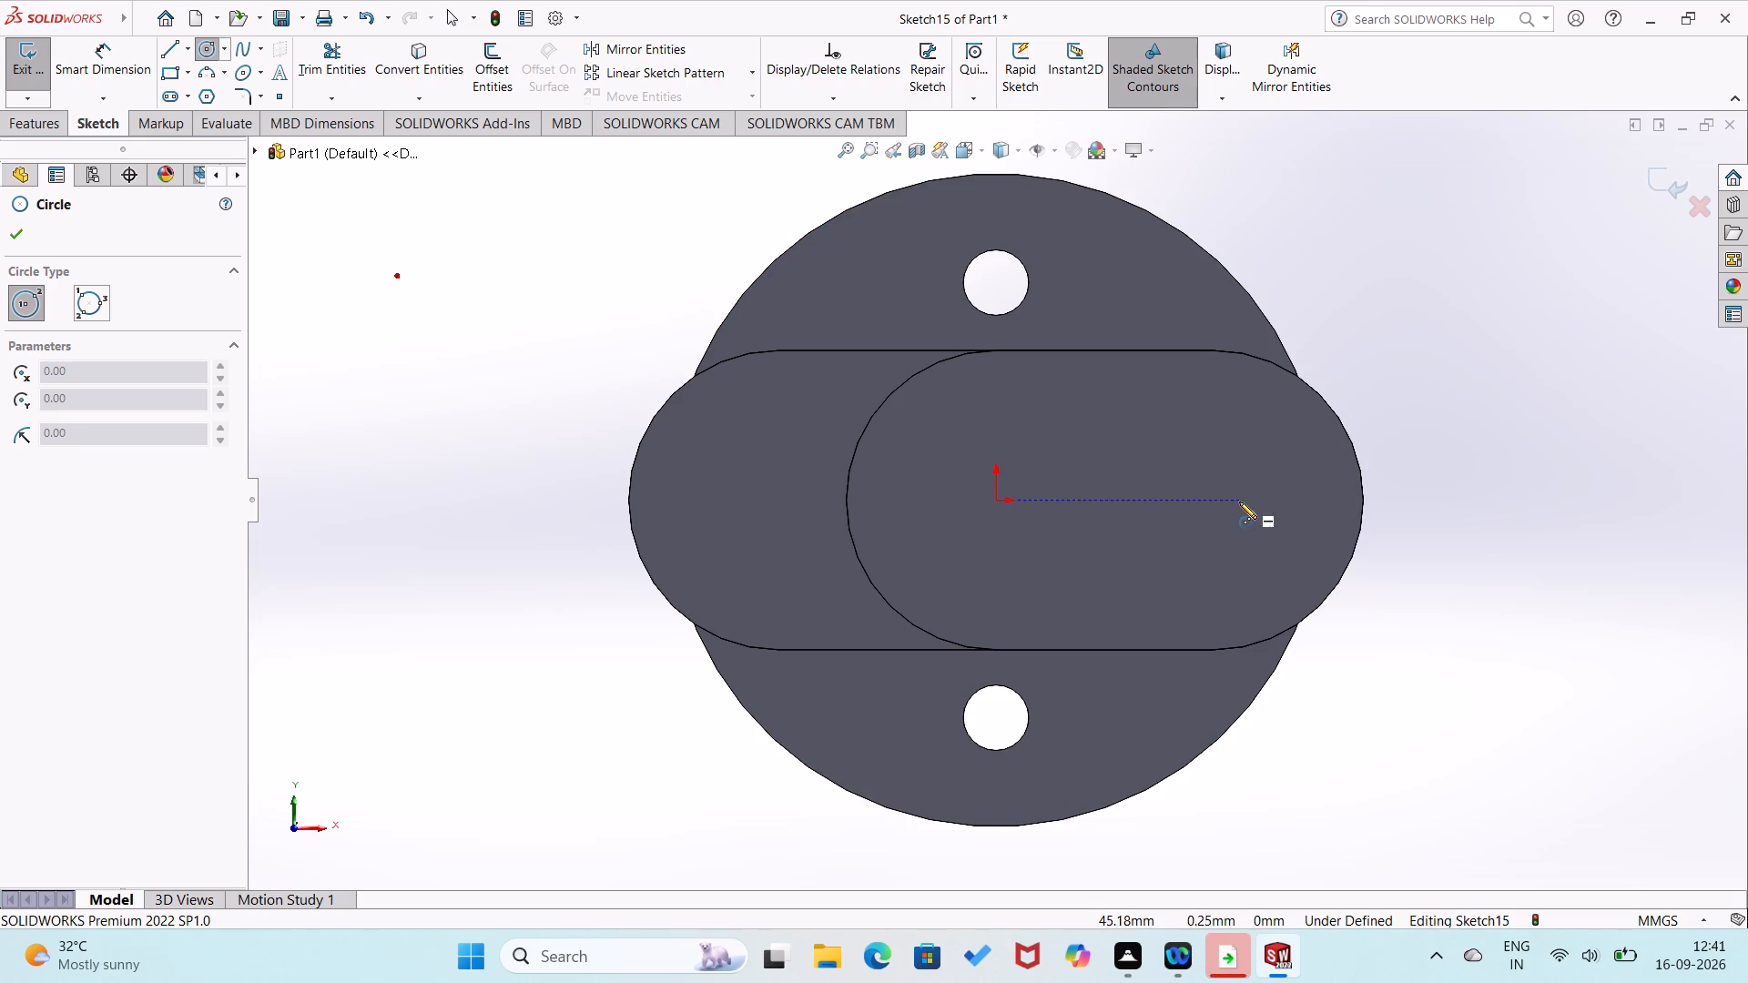
left_click(177, 60)
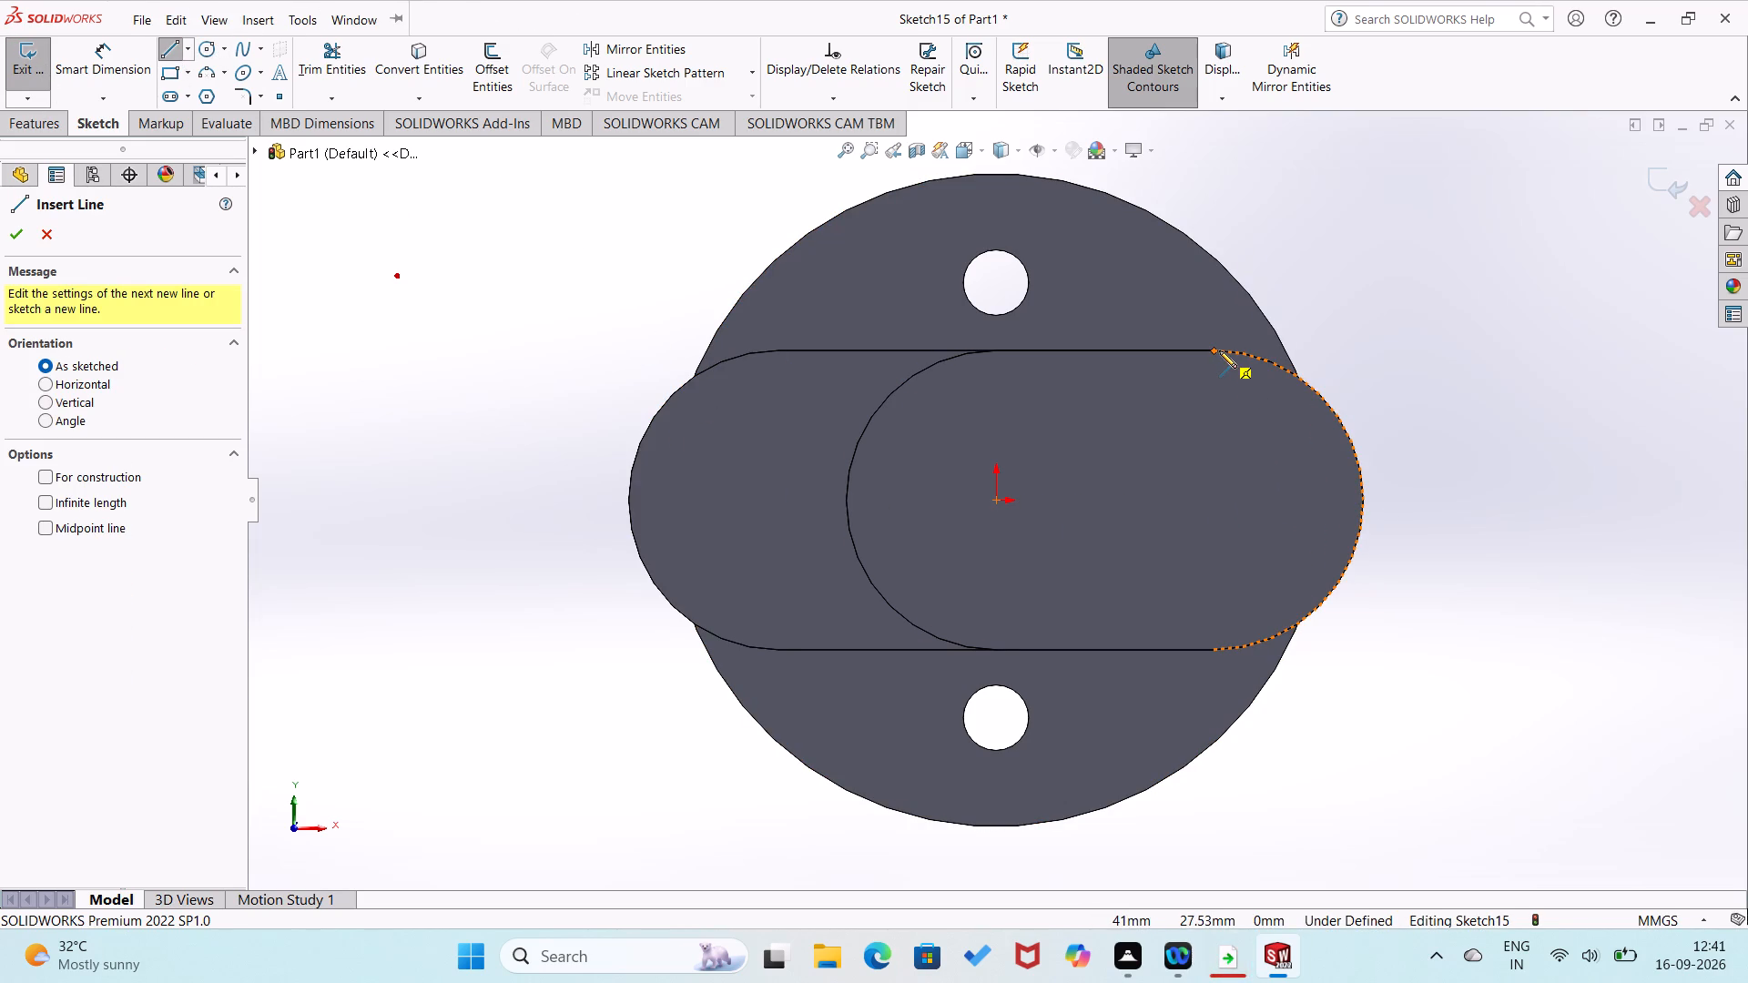
left_click(1214, 350)
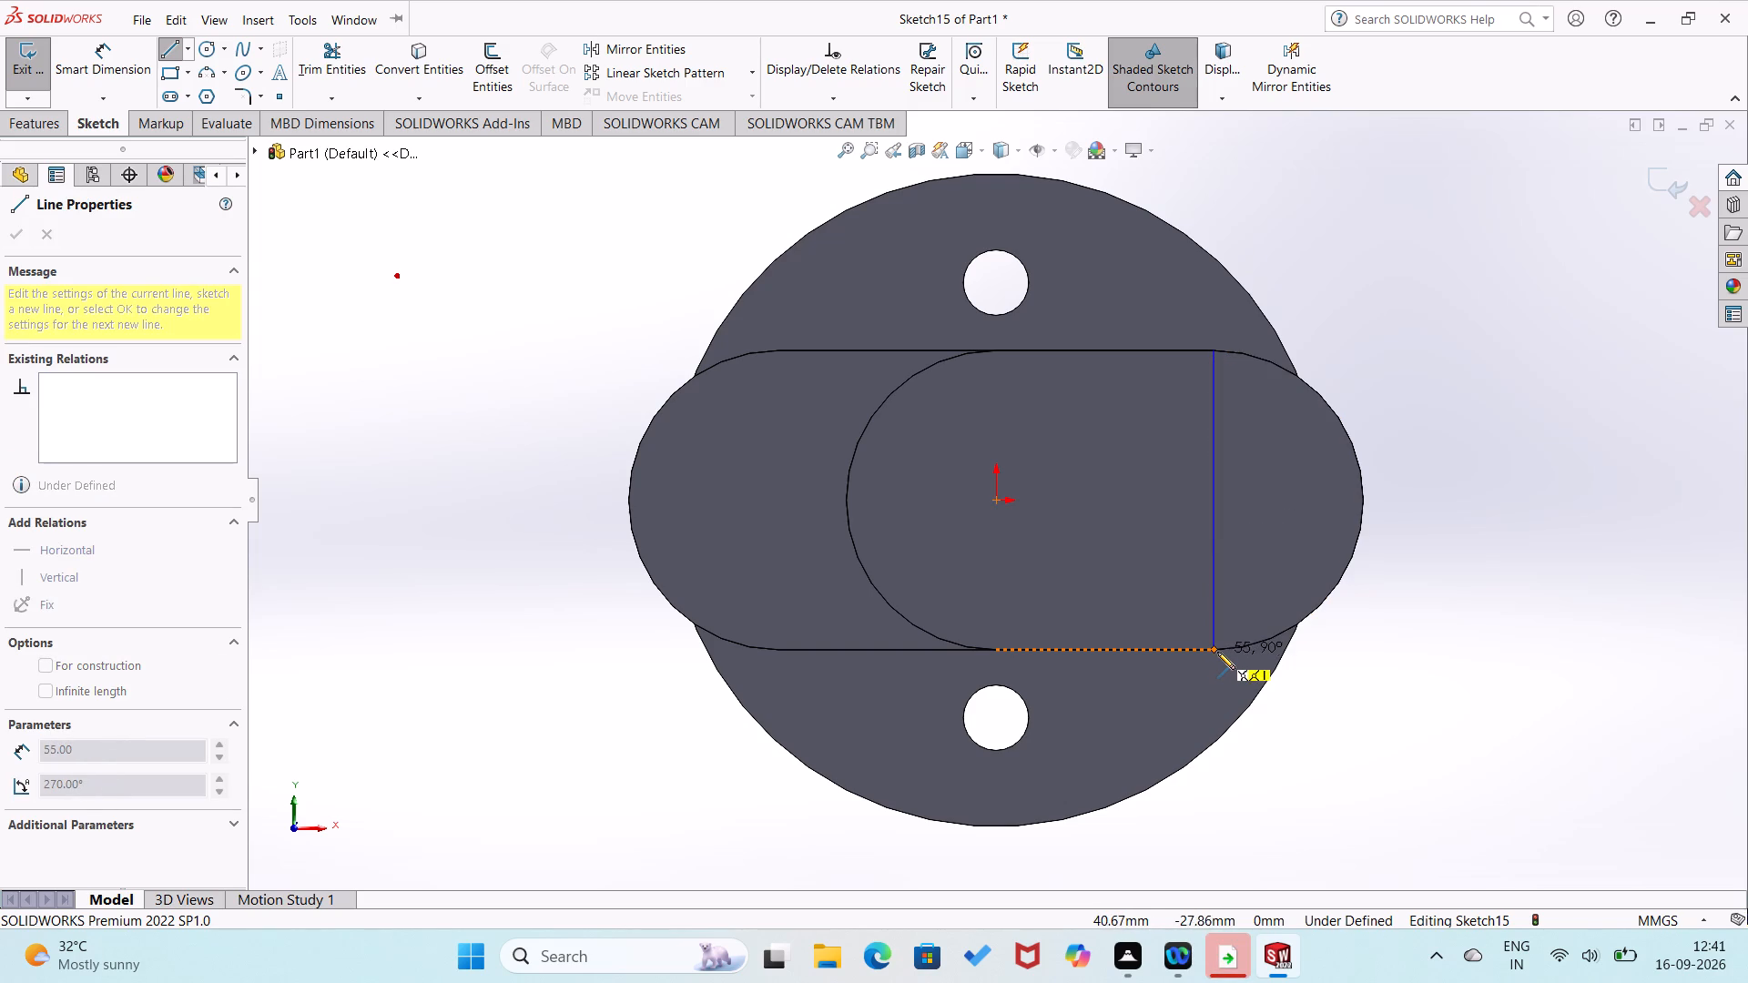
left_click(1217, 651)
right_click(1216, 647)
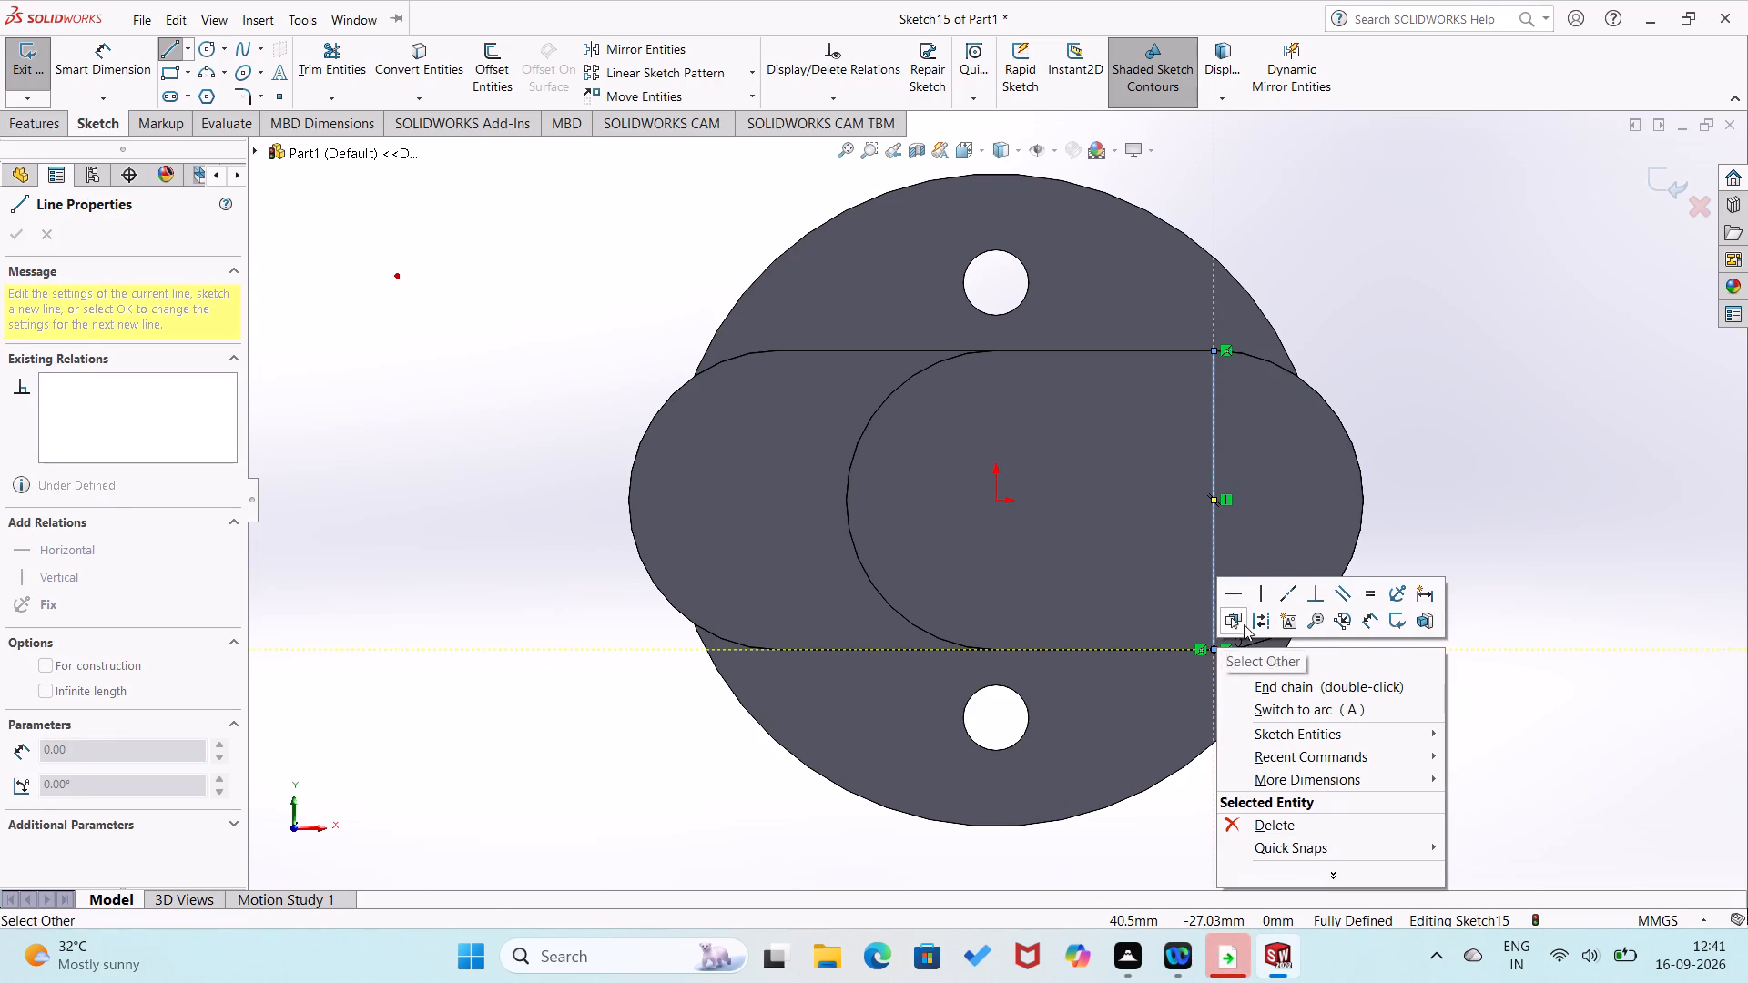
left_click(1260, 616)
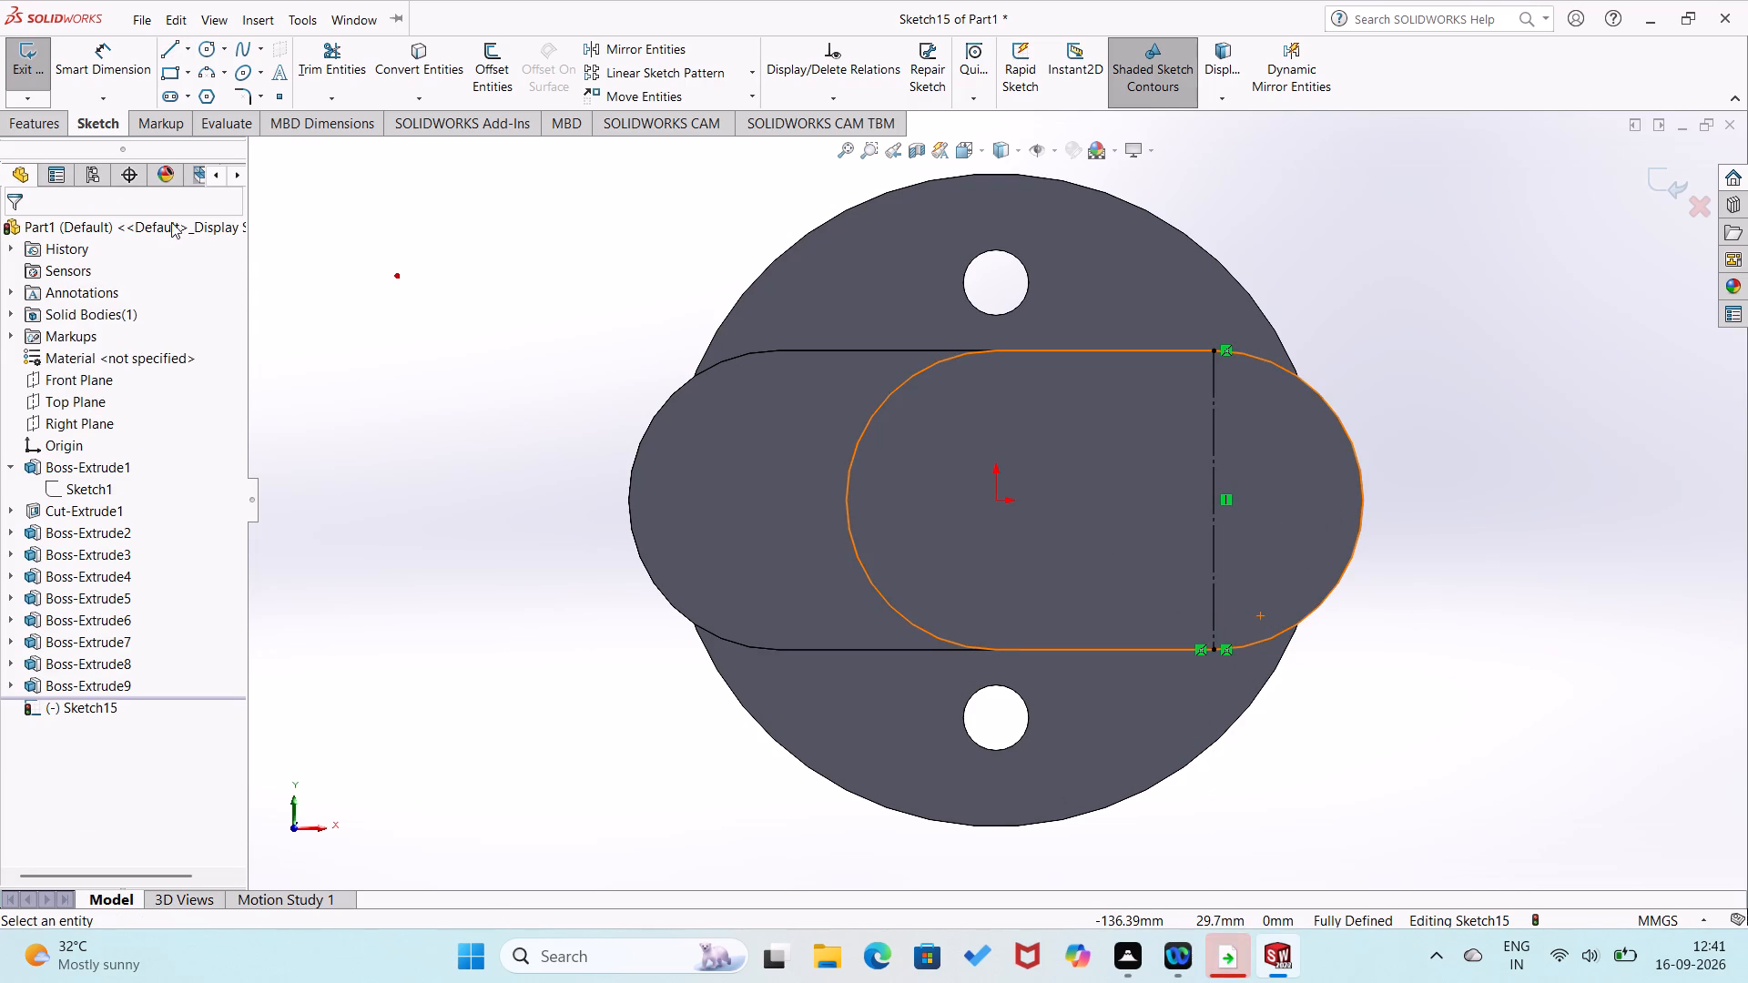
Sketch a circle of about 10.6 mm radius centred on the midpoint of the vertical construction line.
left_click(210, 49)
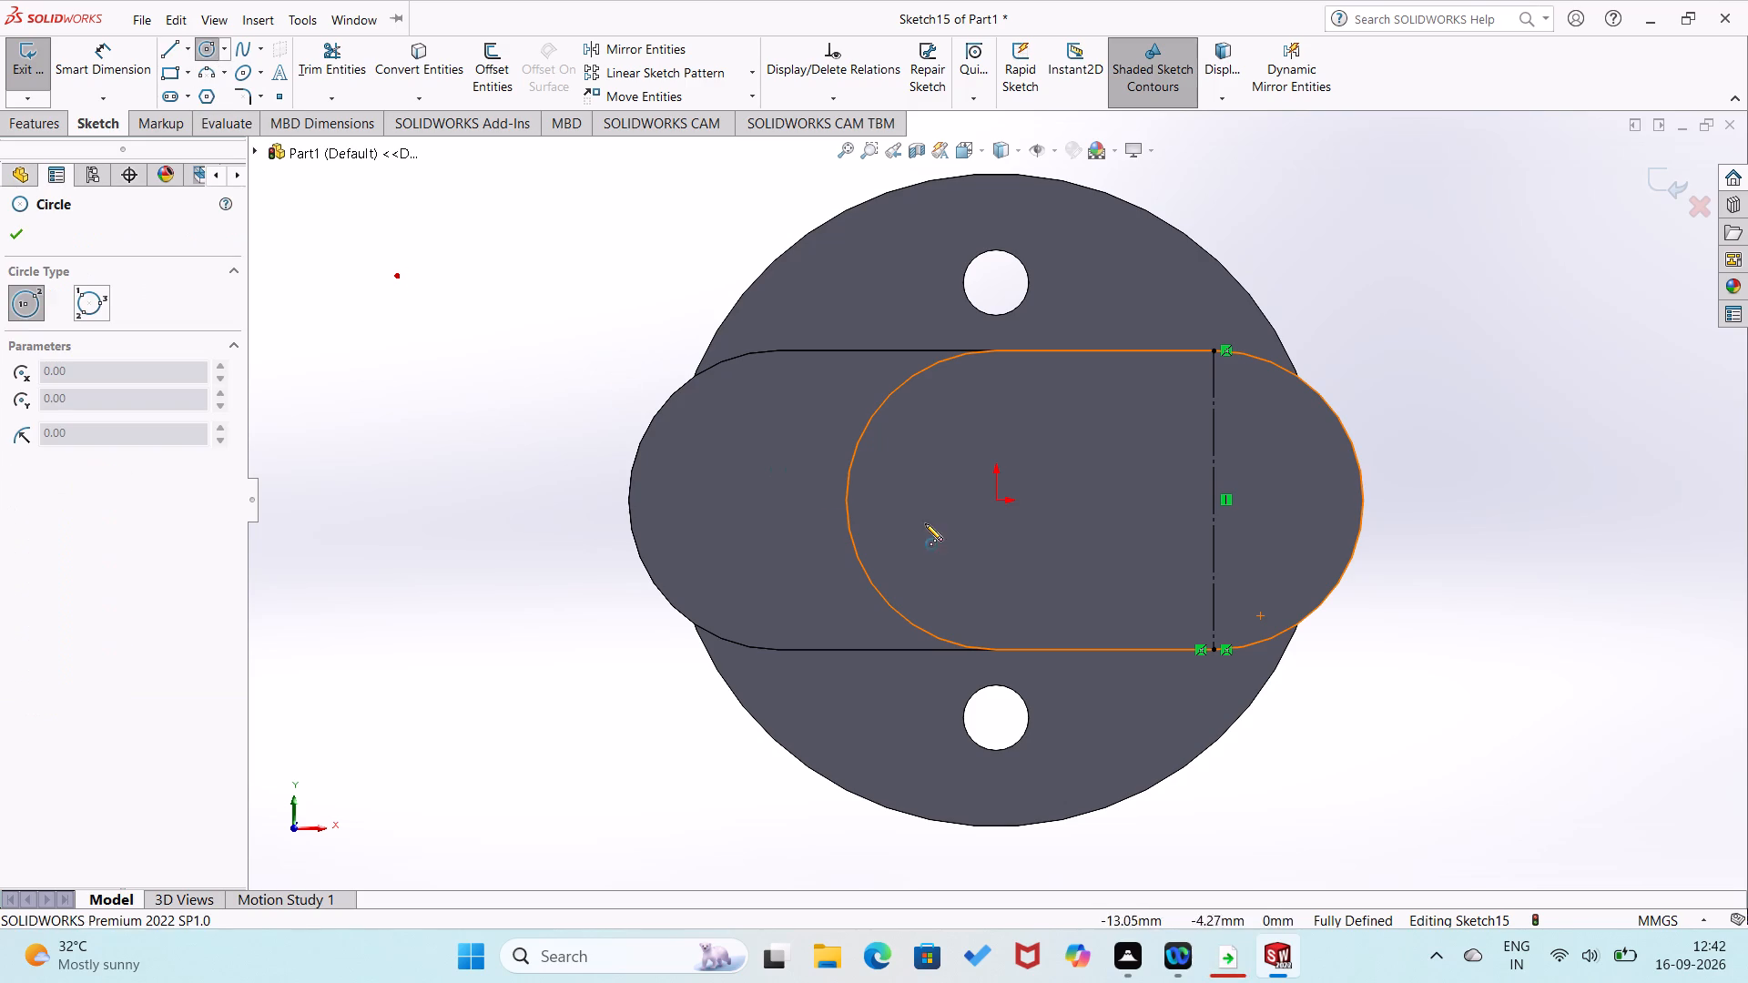
left_click(1214, 503)
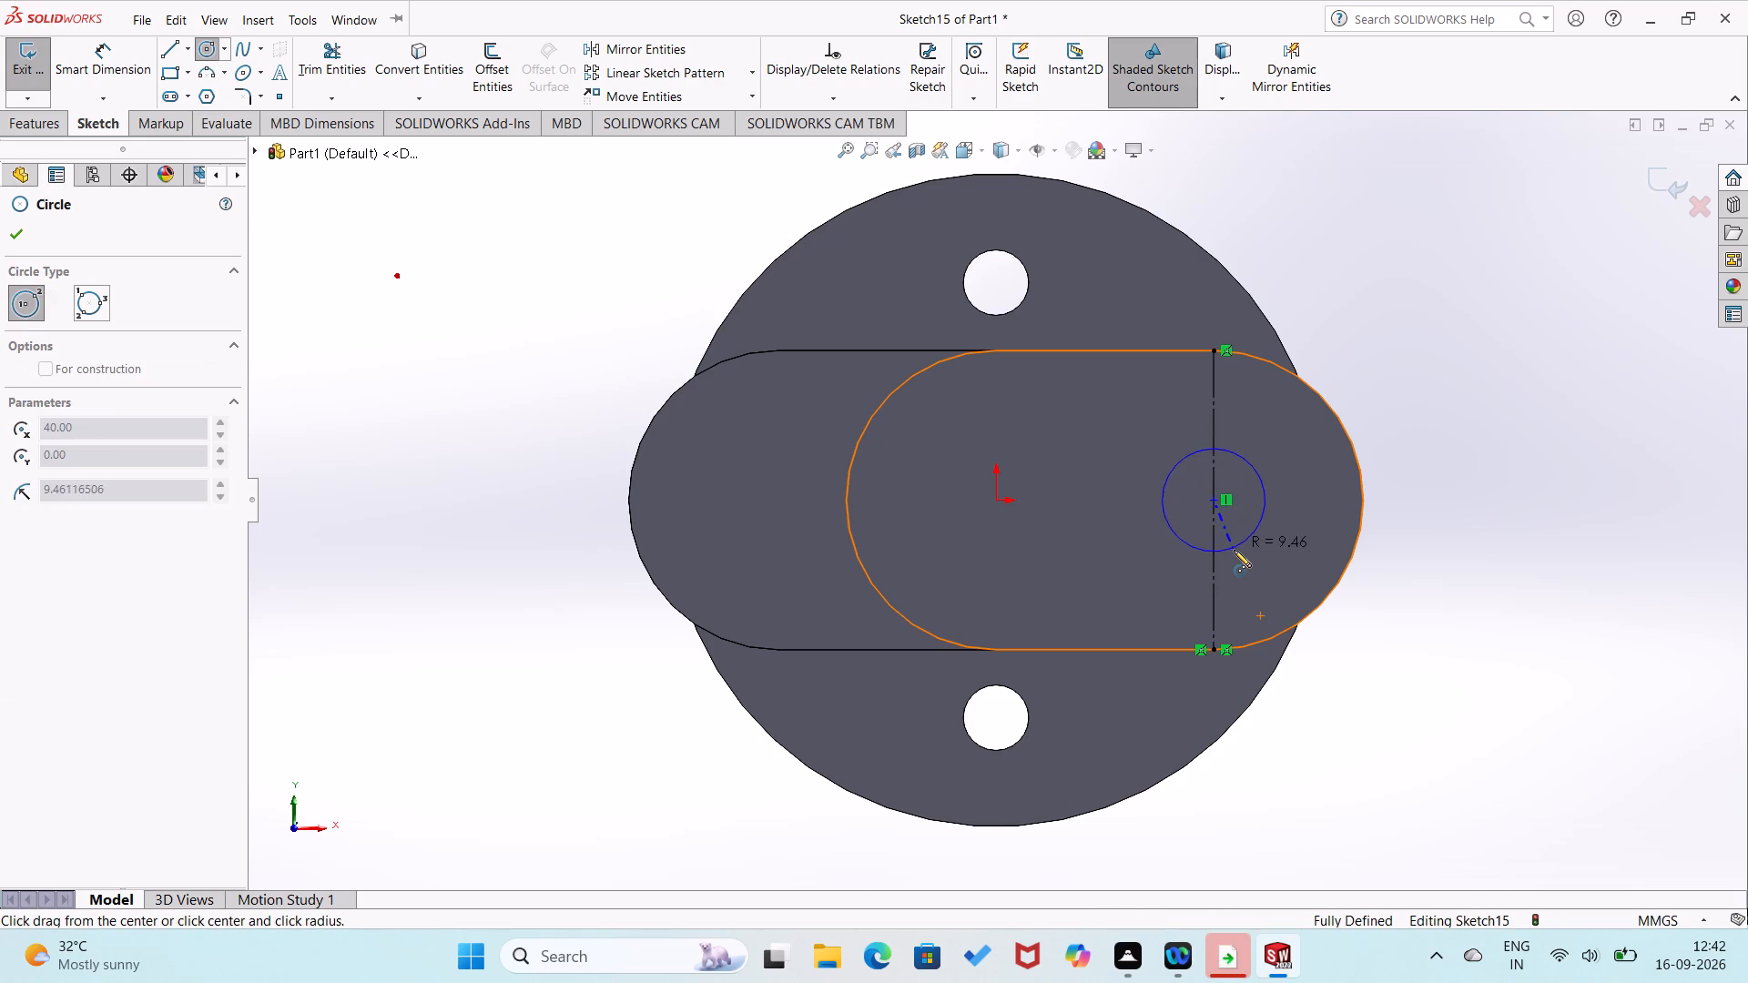
left_click(1235, 553)
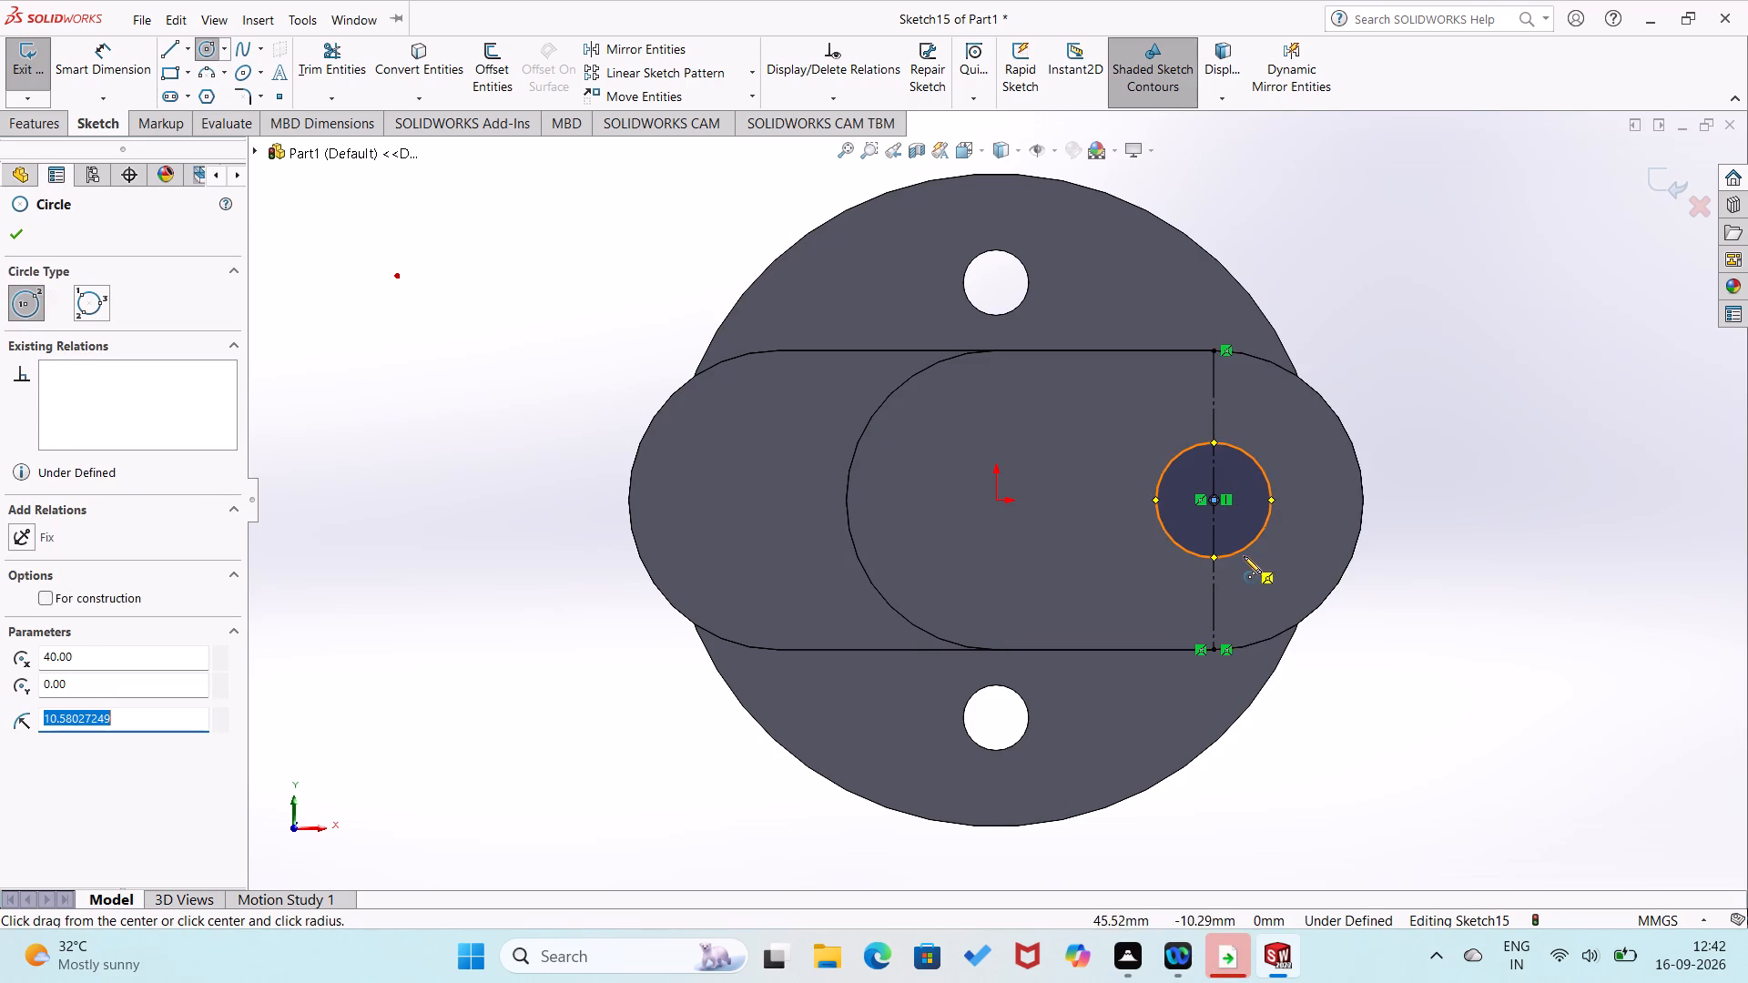
Dimension the circle's diameter as 45 mm.
right_click_drag(1266, 560, 1355, 420)
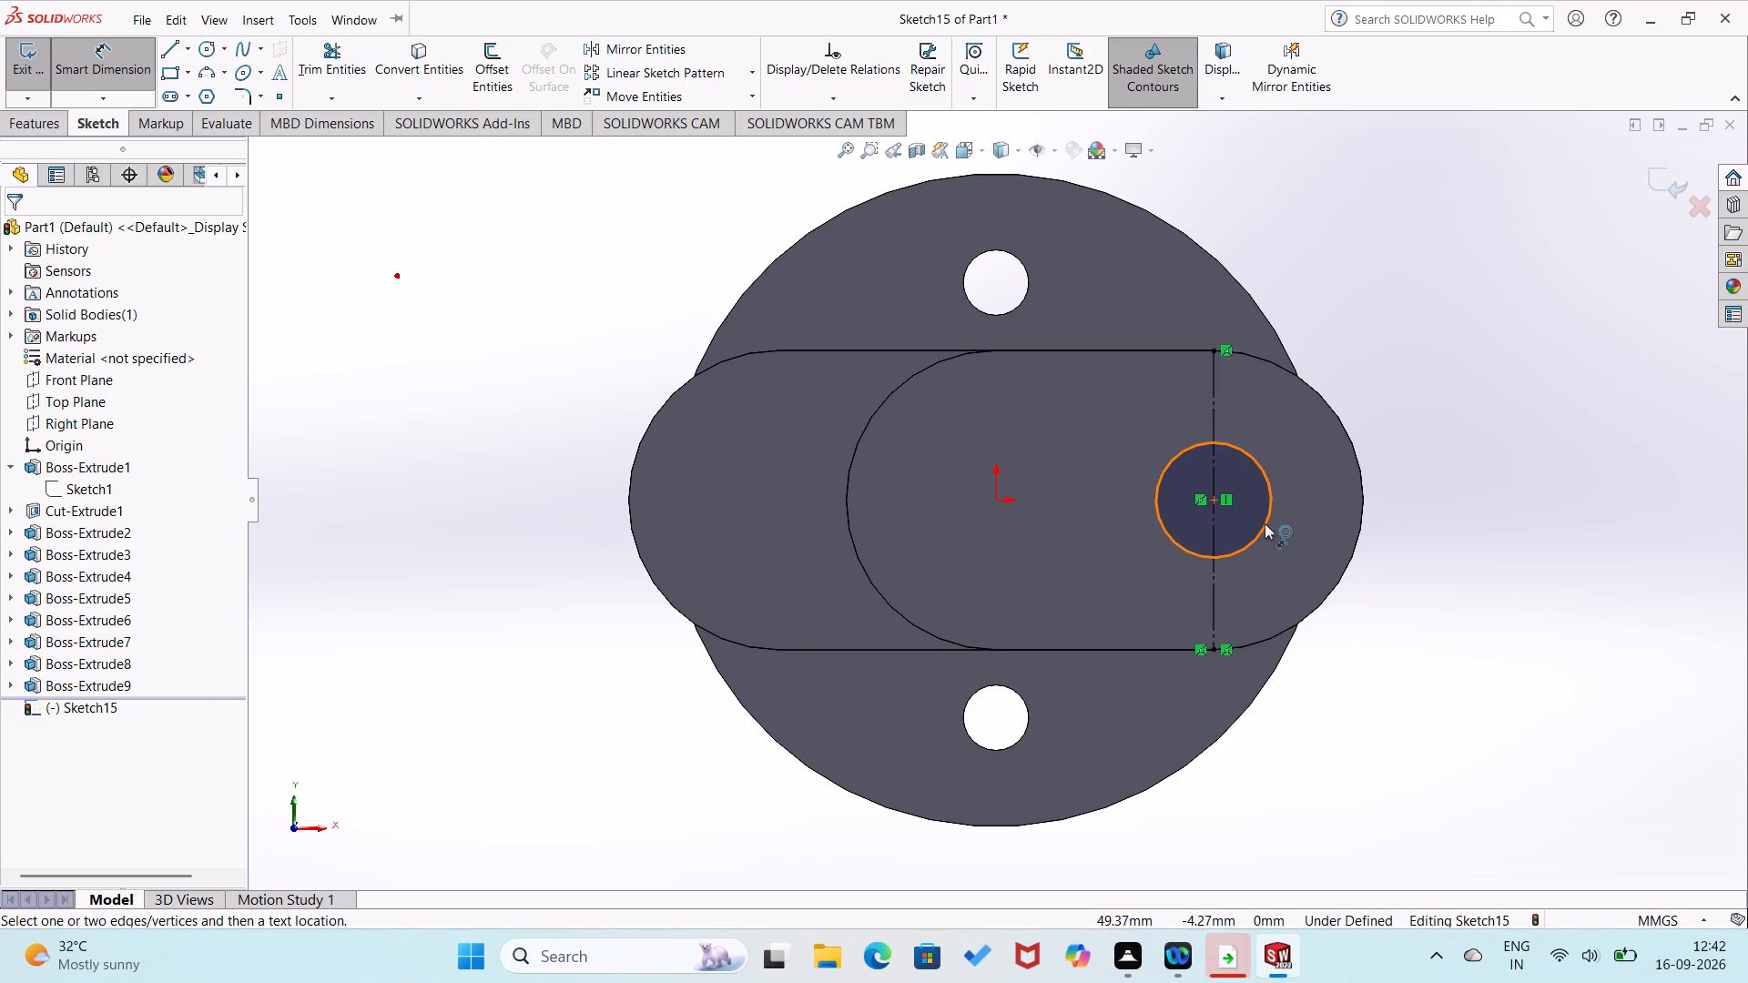
left_click(1265, 523)
left_click(1385, 573)
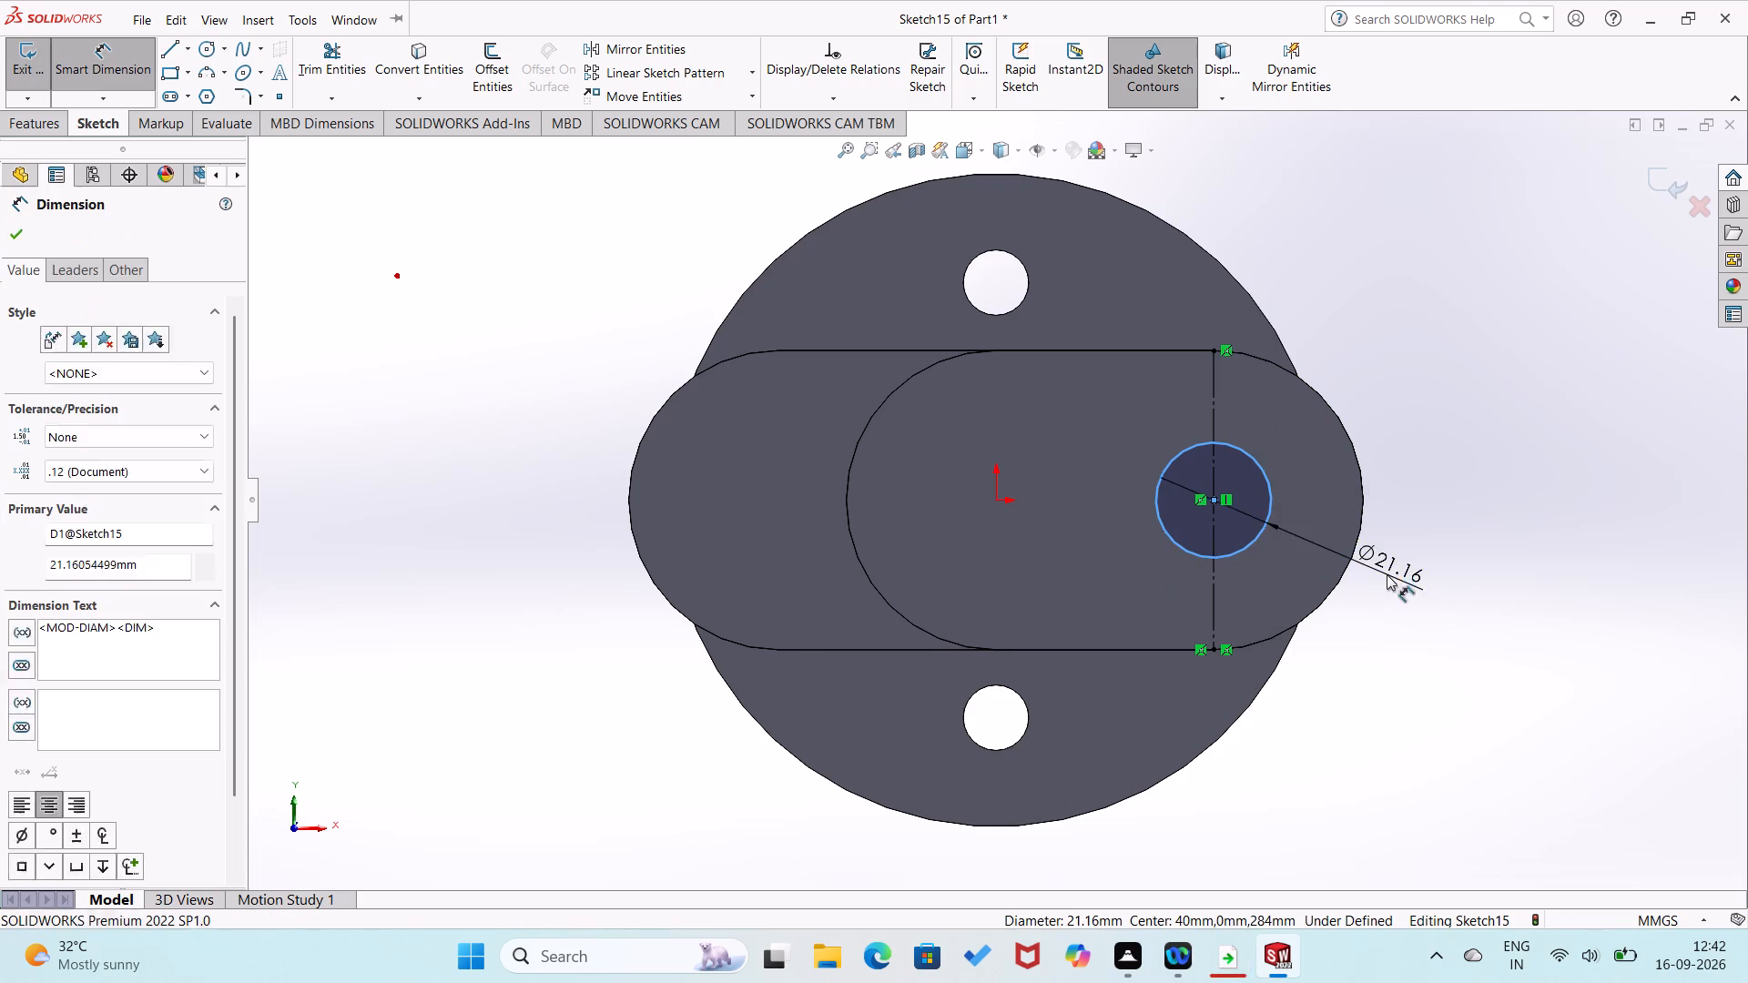
type("445")
key("Return")
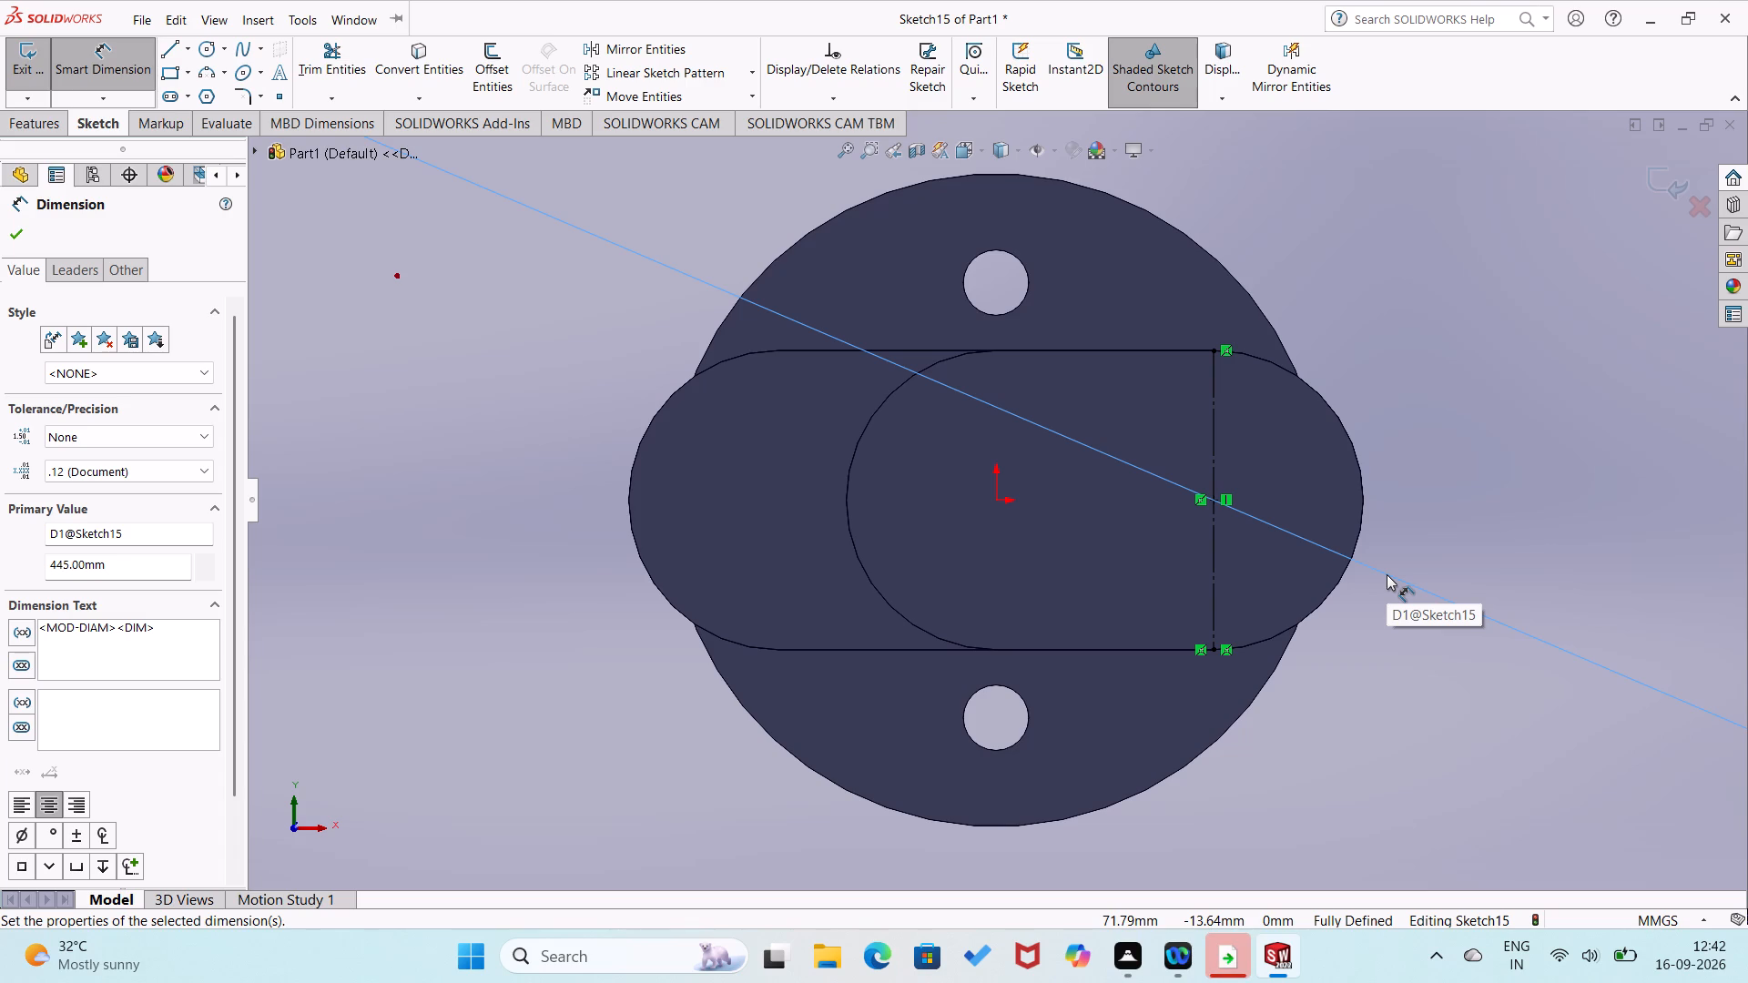
key("ctrl+z")
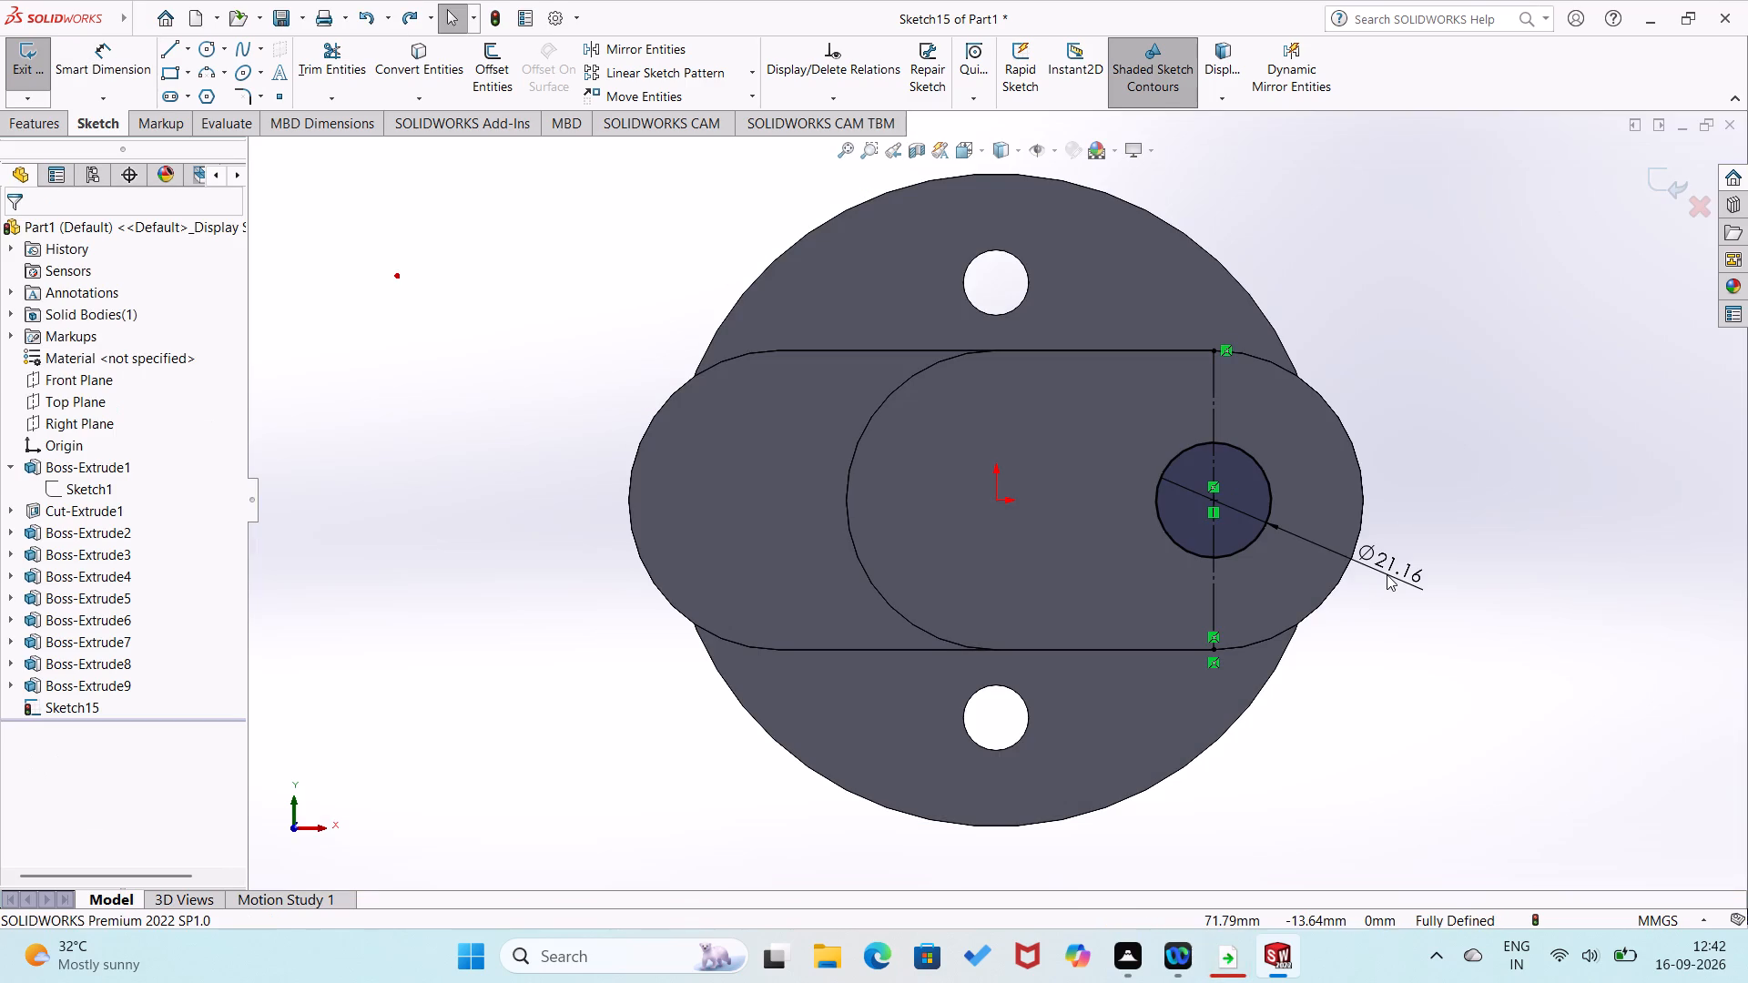
double_click(1387, 574)
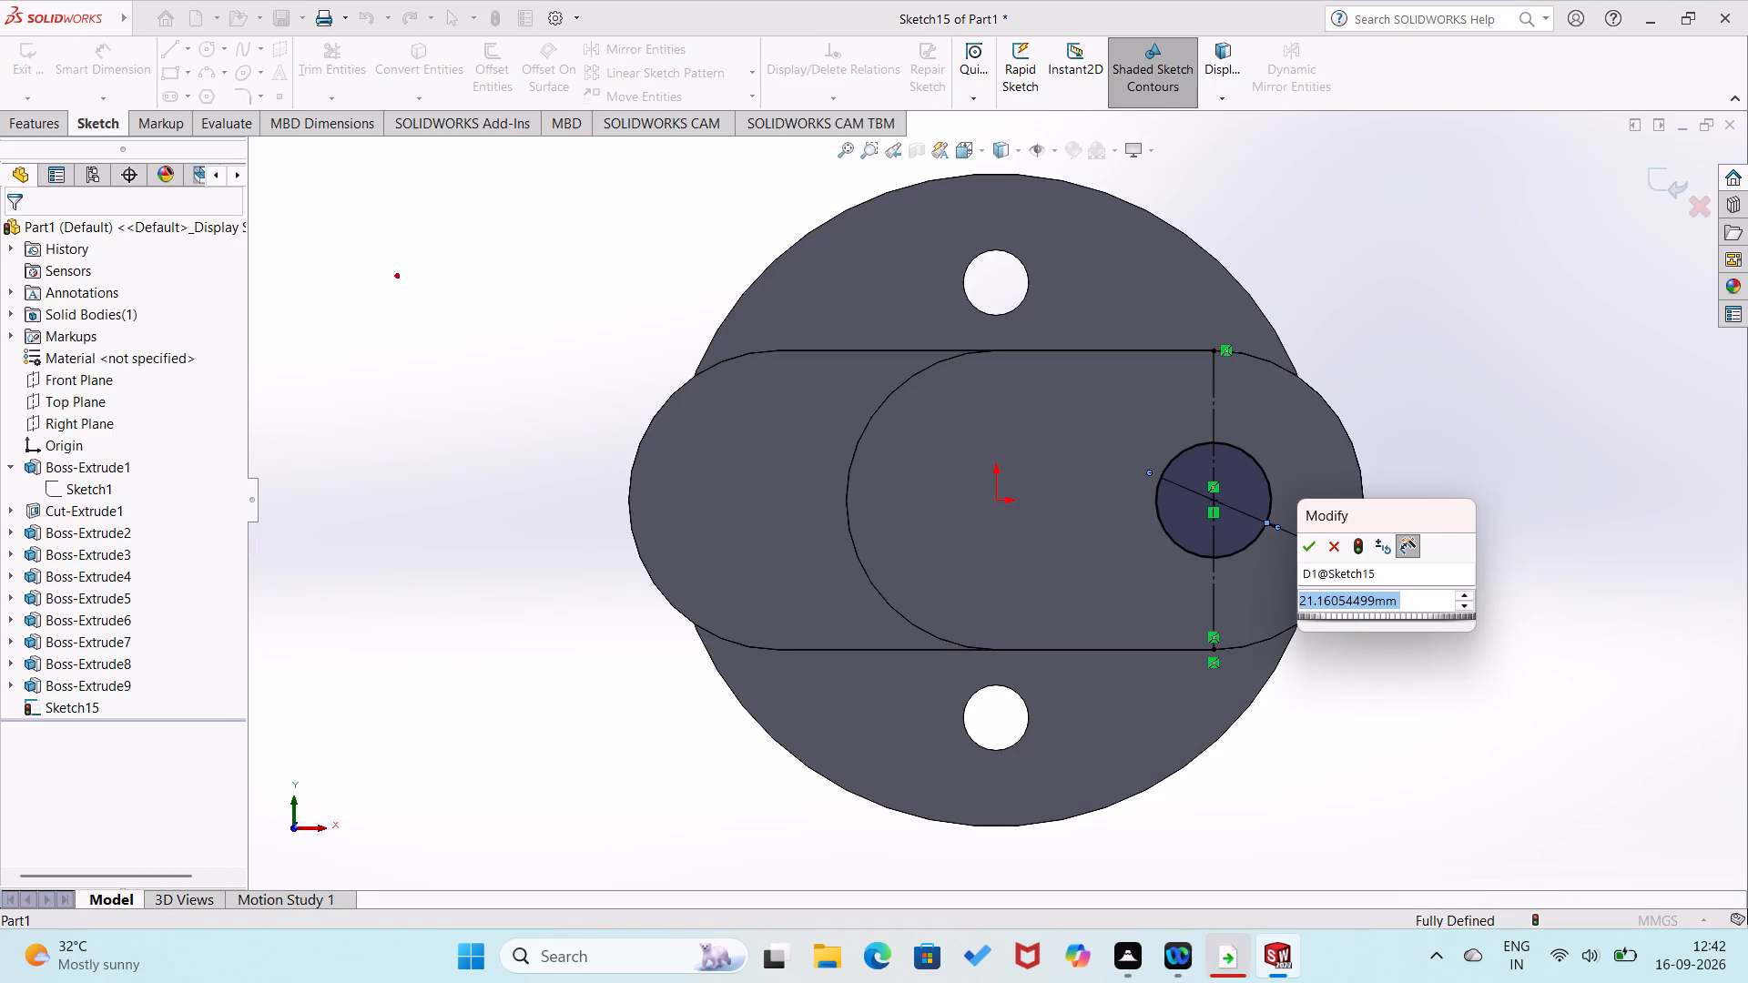
type("45")
key("Return")
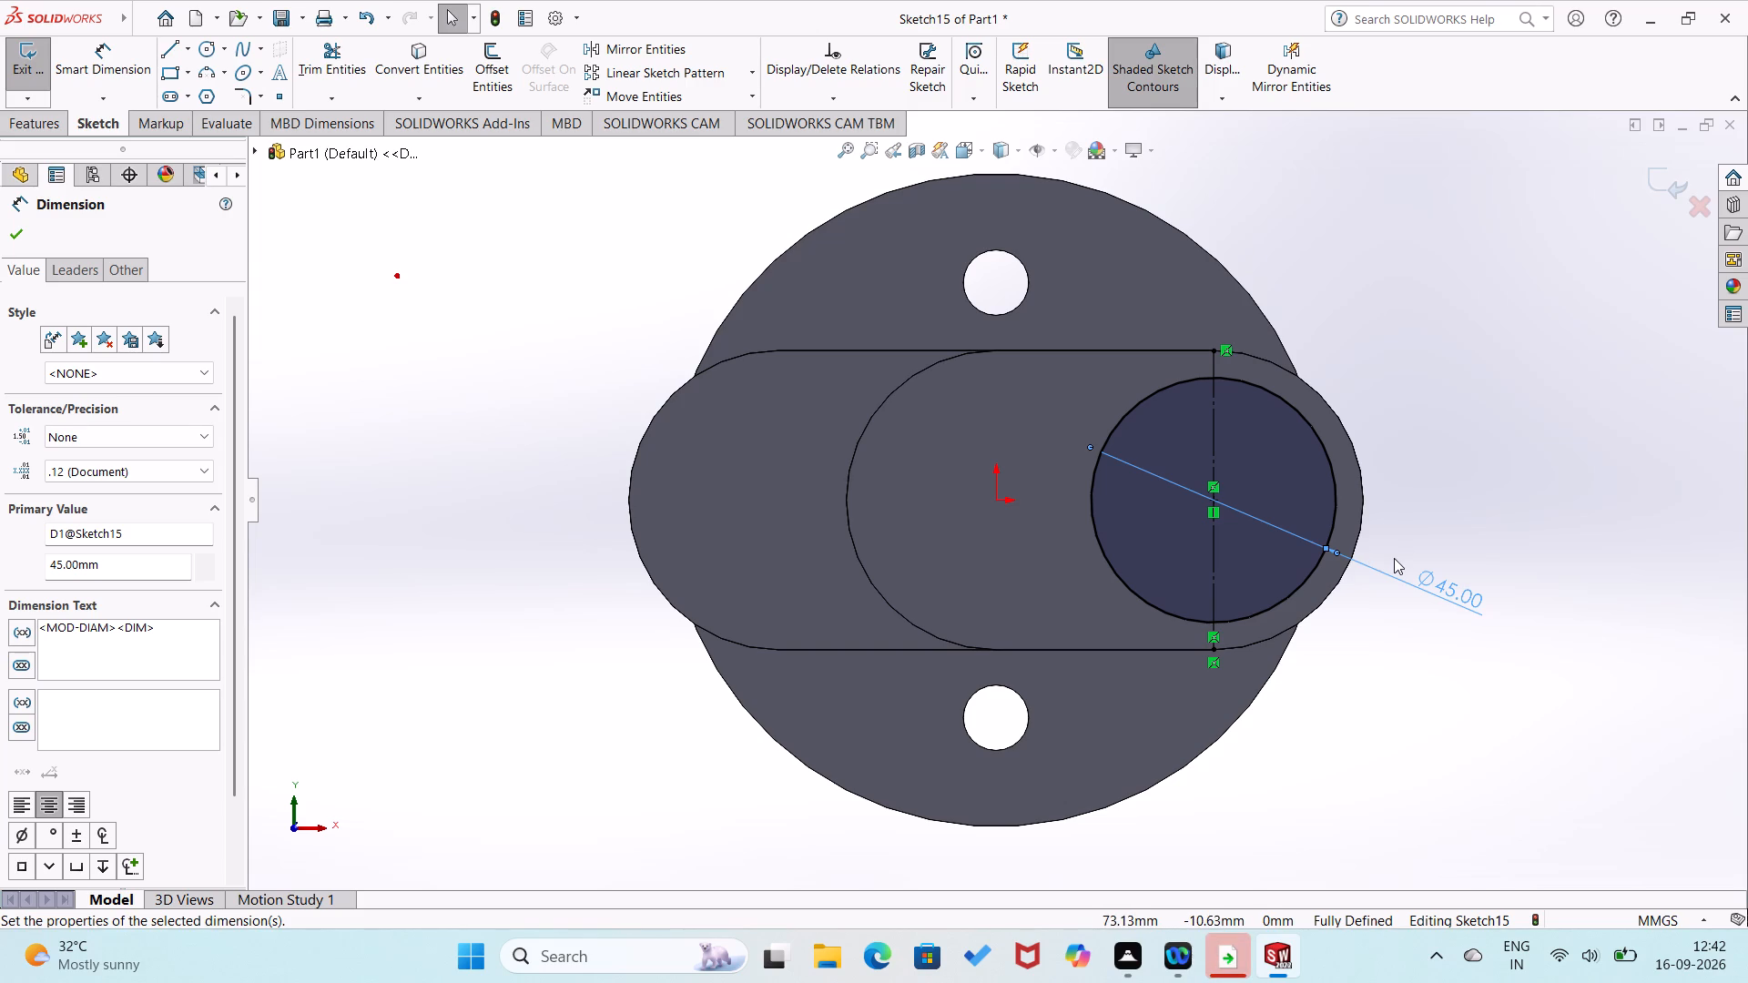
Extrude the 45 mm circle outward from the web's face as a 35 mm Blind boss with Merge result on.
left_click(42, 131)
left_click(41, 80)
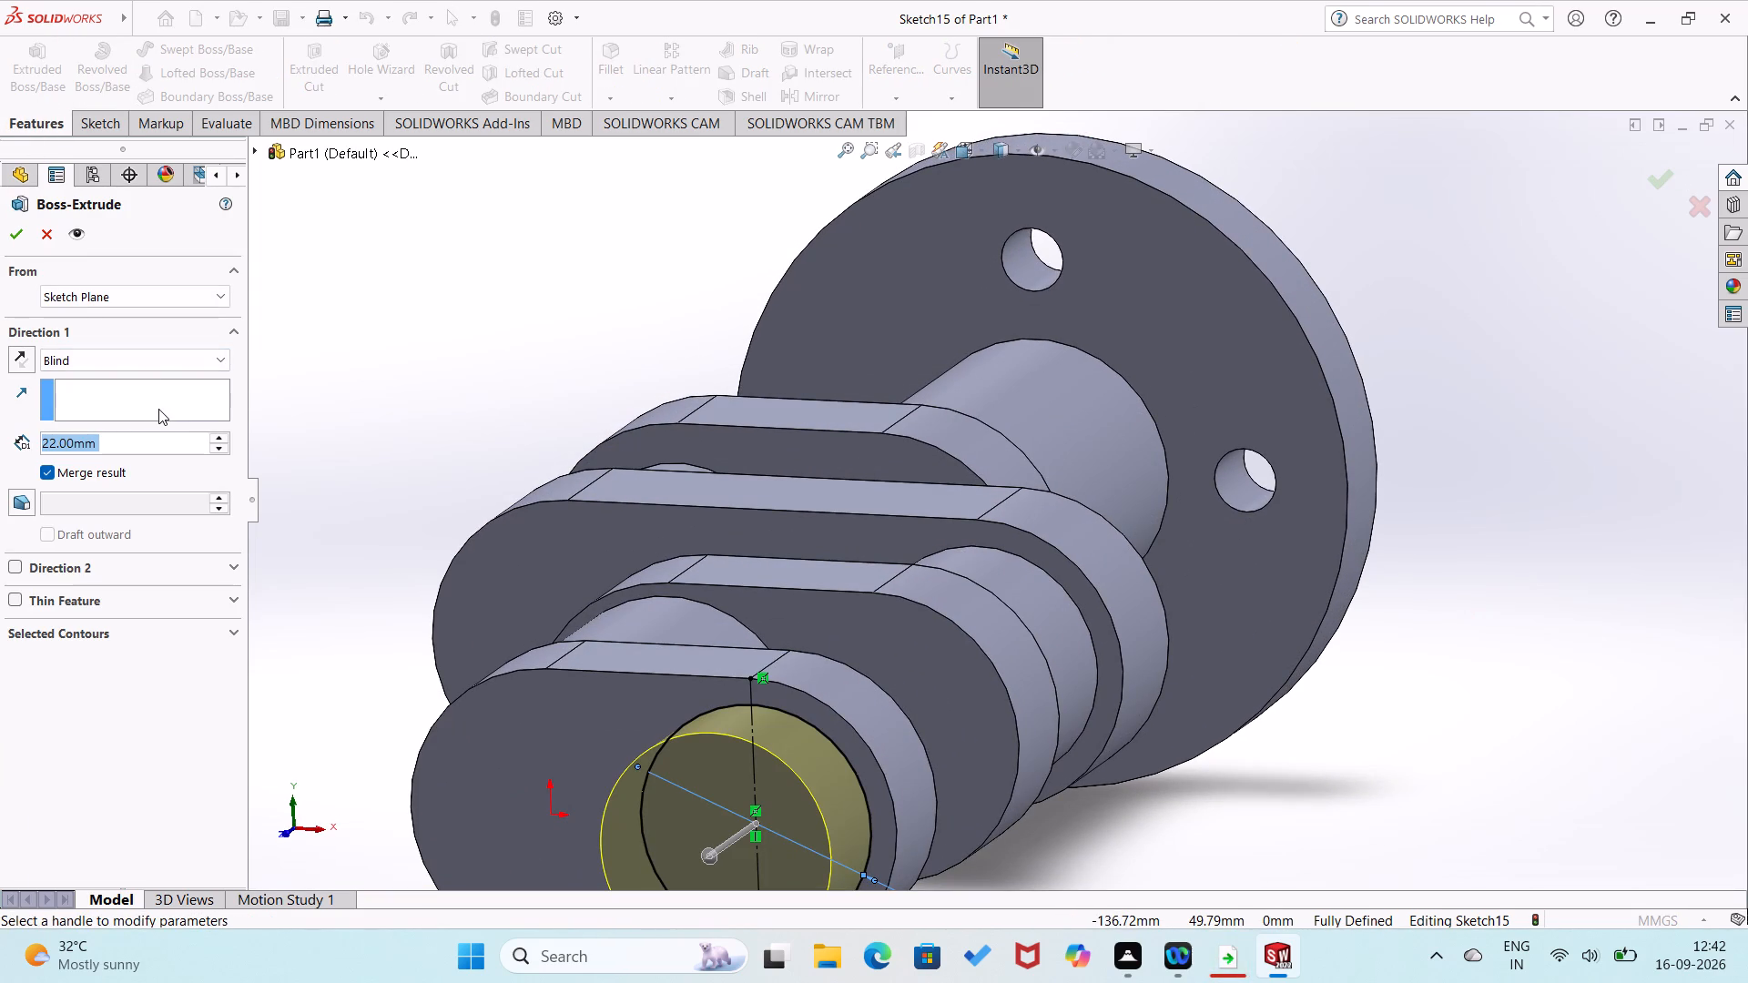
type("35")
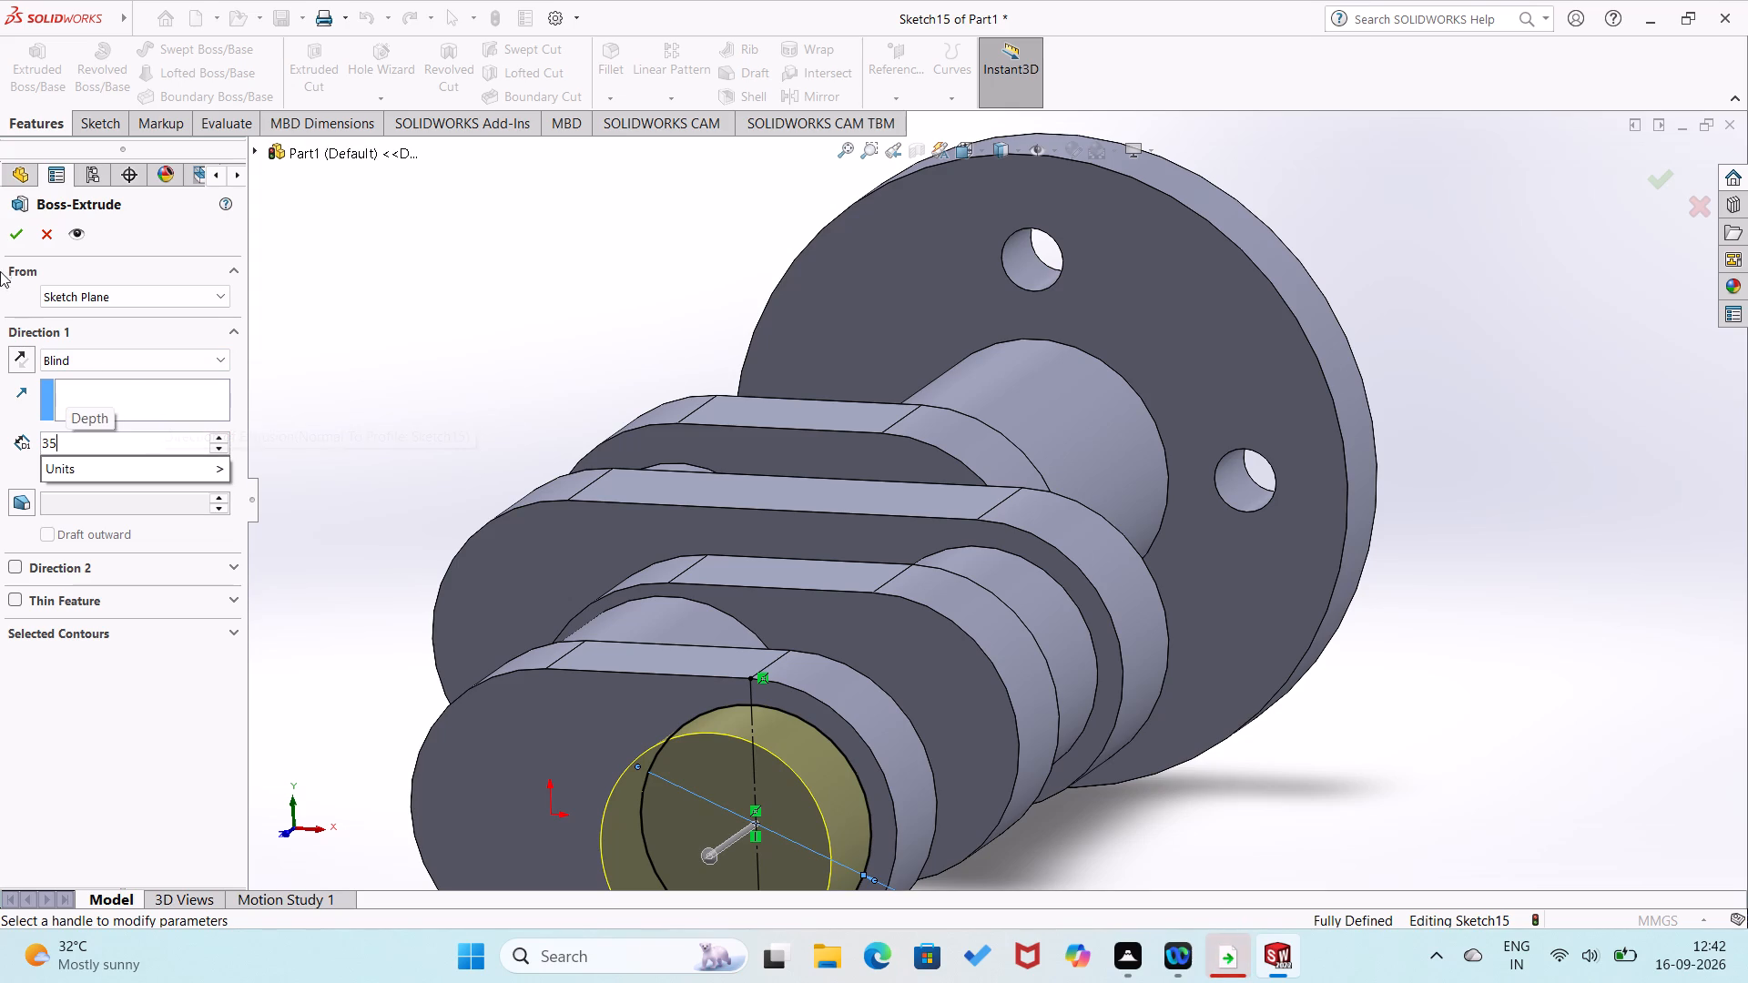
left_click(19, 238)
left_click(19, 238)
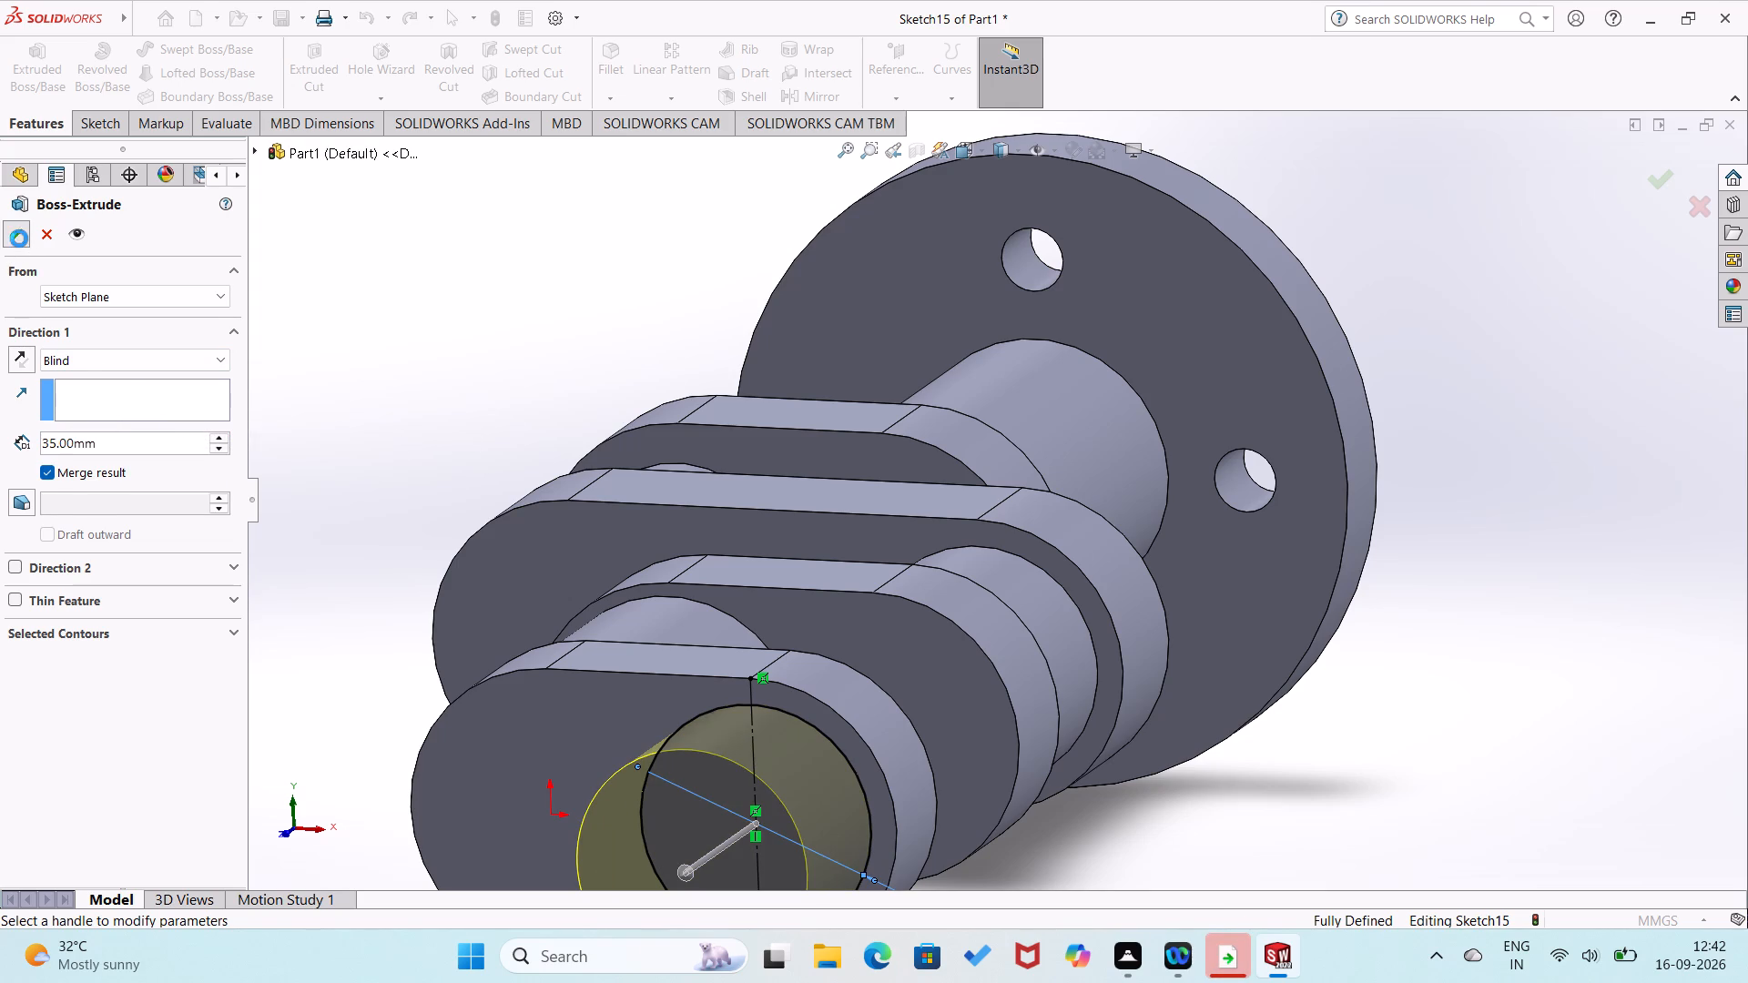
left_click(314, 310)
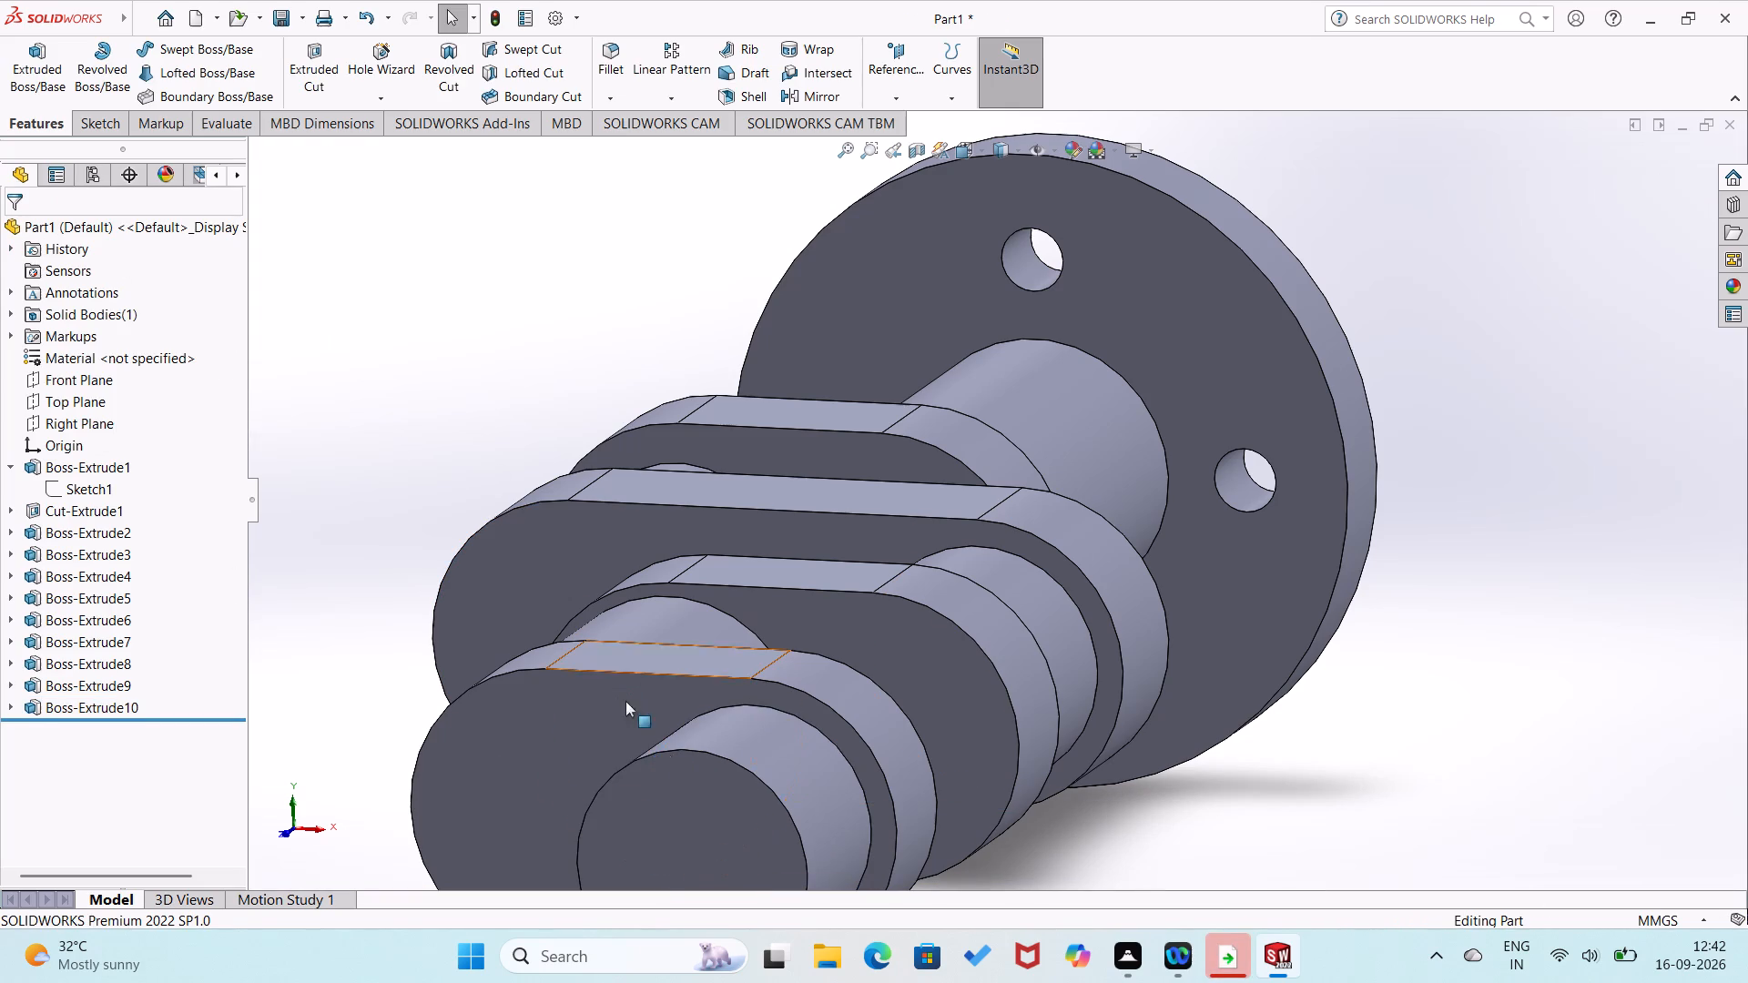
On the new cylinder's end face, sketch a horizontal straight slot from its centre past the origin, about 47.7 mm between centres and 17.2 mm wide.
left_click(689, 807)
left_click(776, 758)
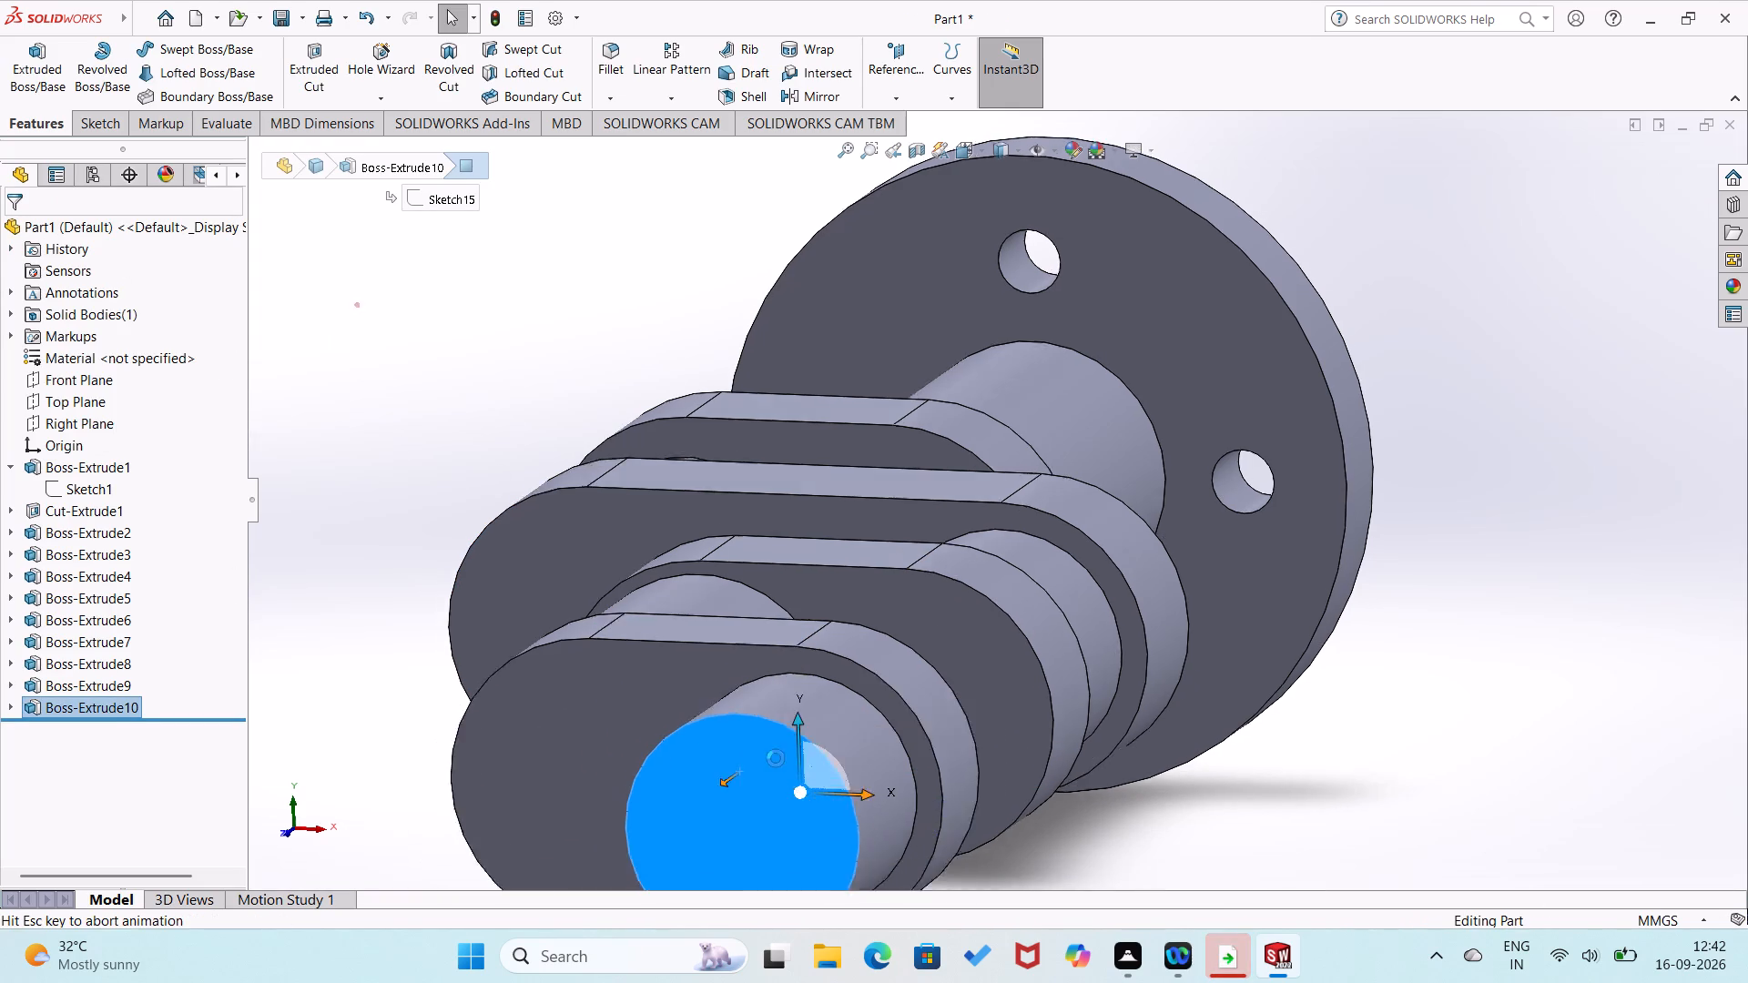
left_click(495, 714)
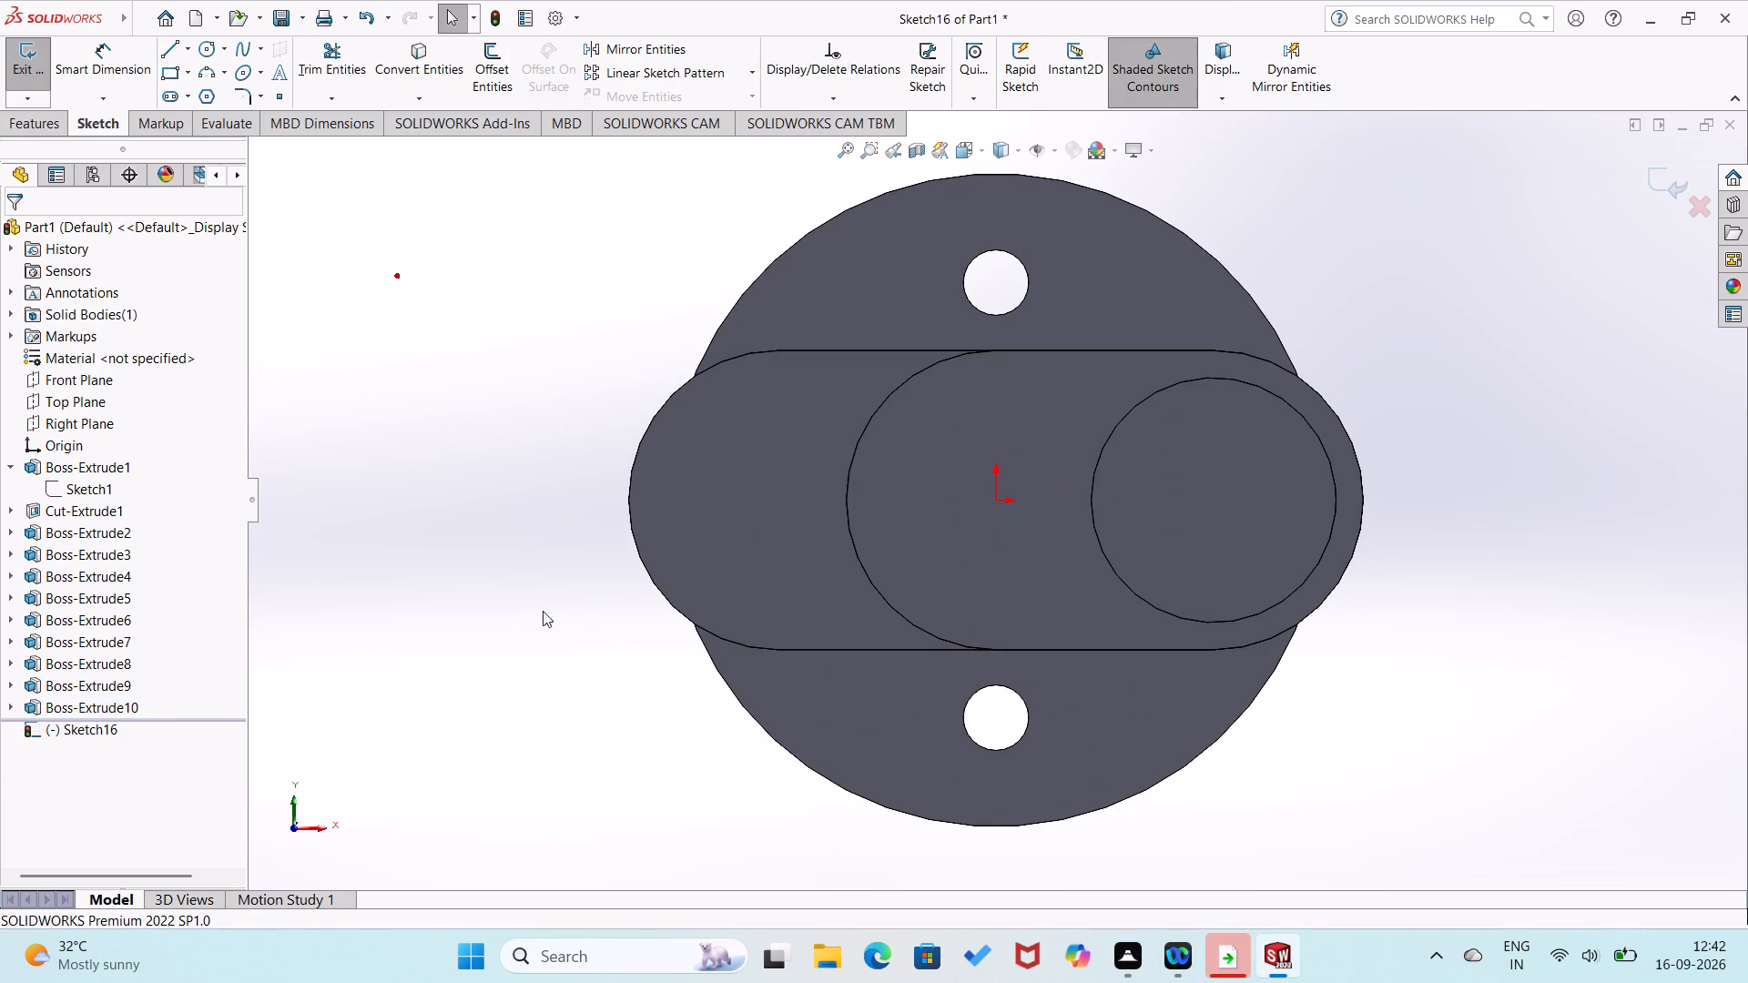
left_click(488, 552)
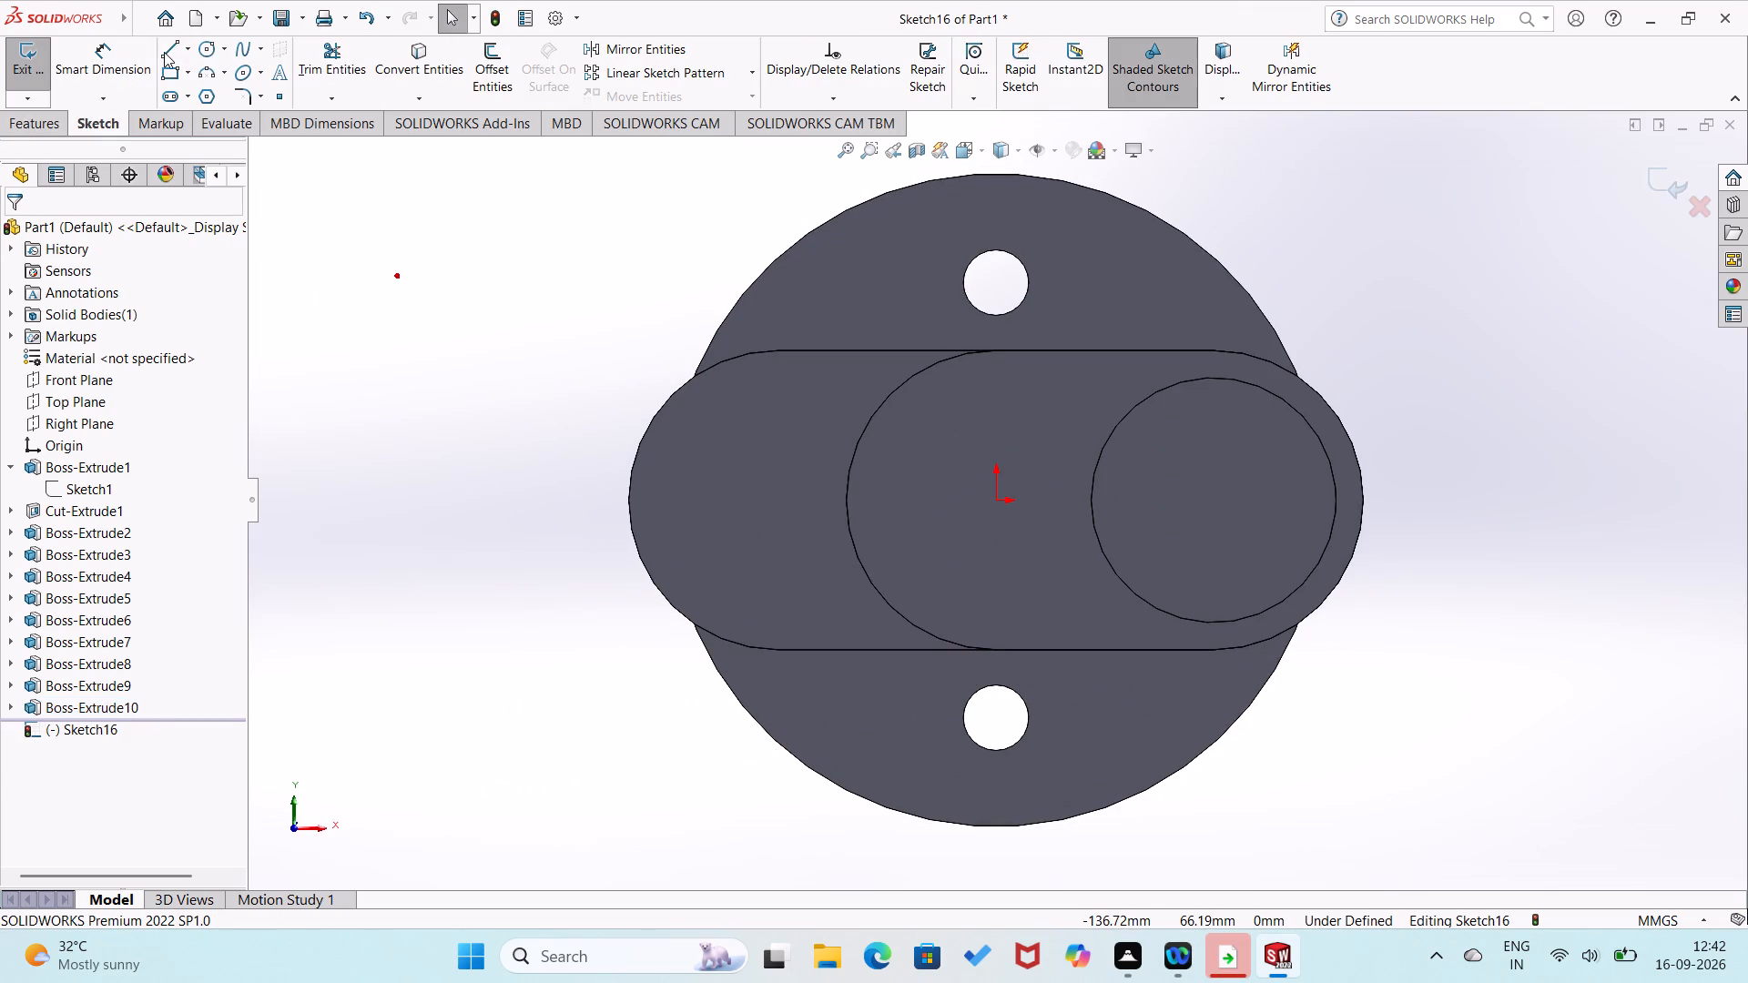
left_click(168, 96)
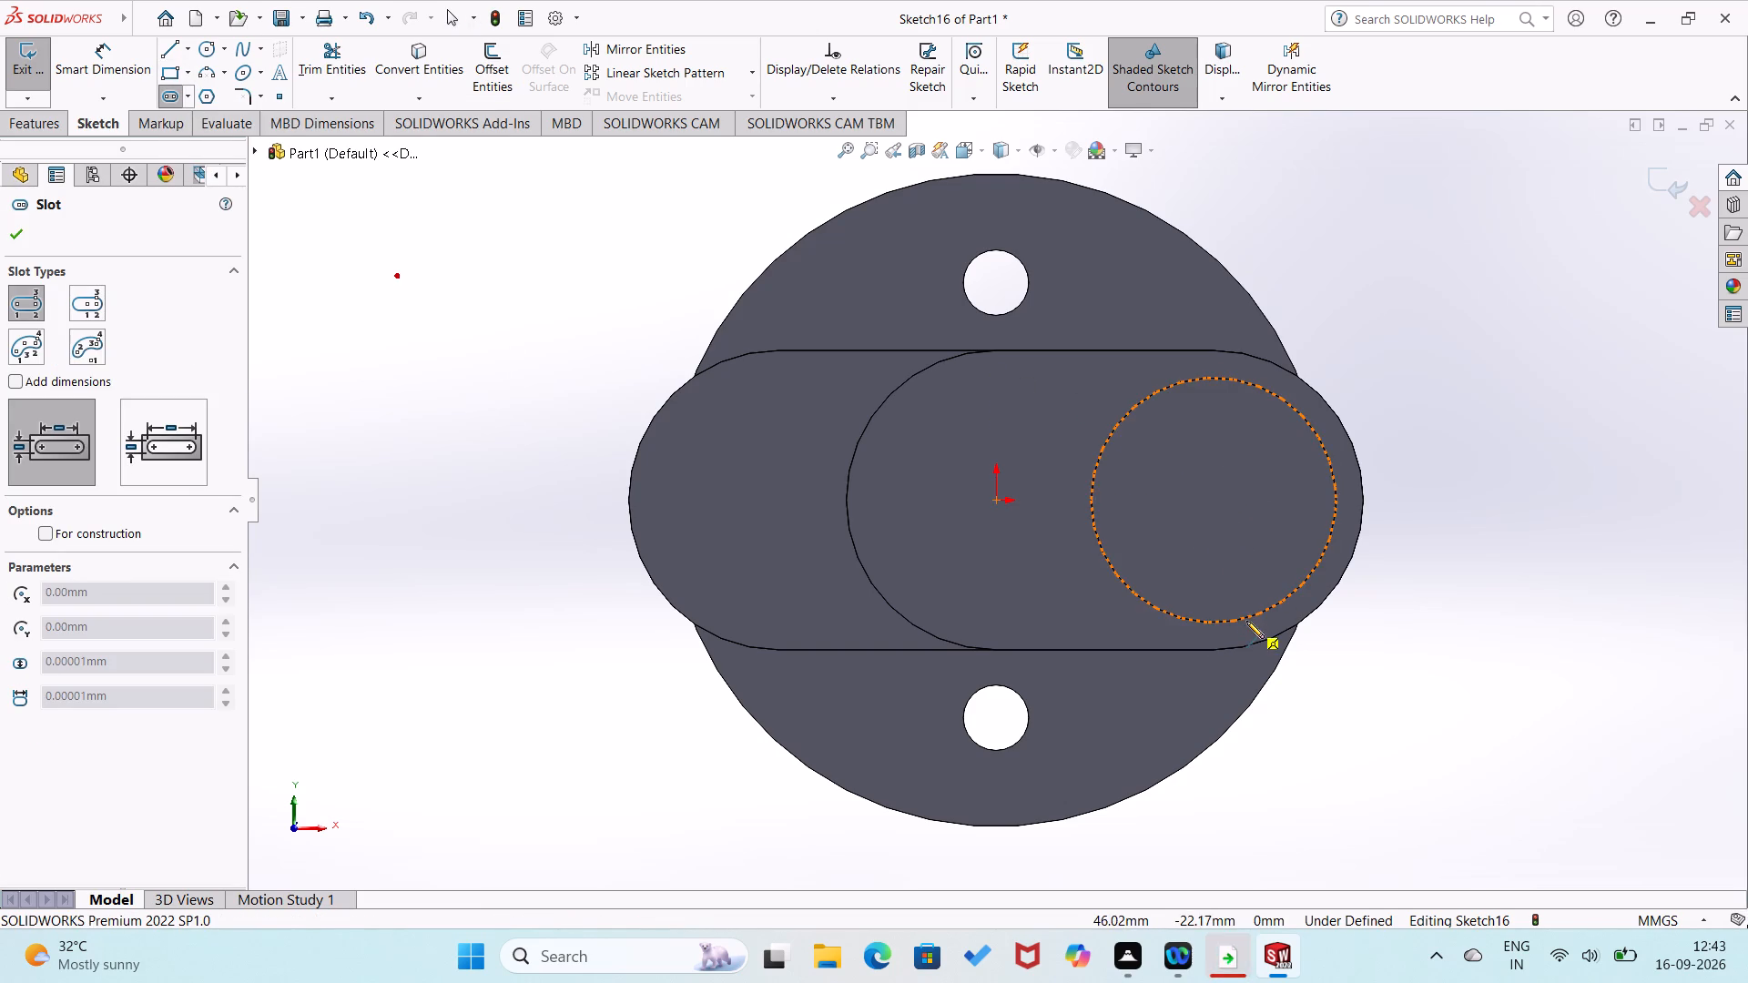
left_click(1215, 500)
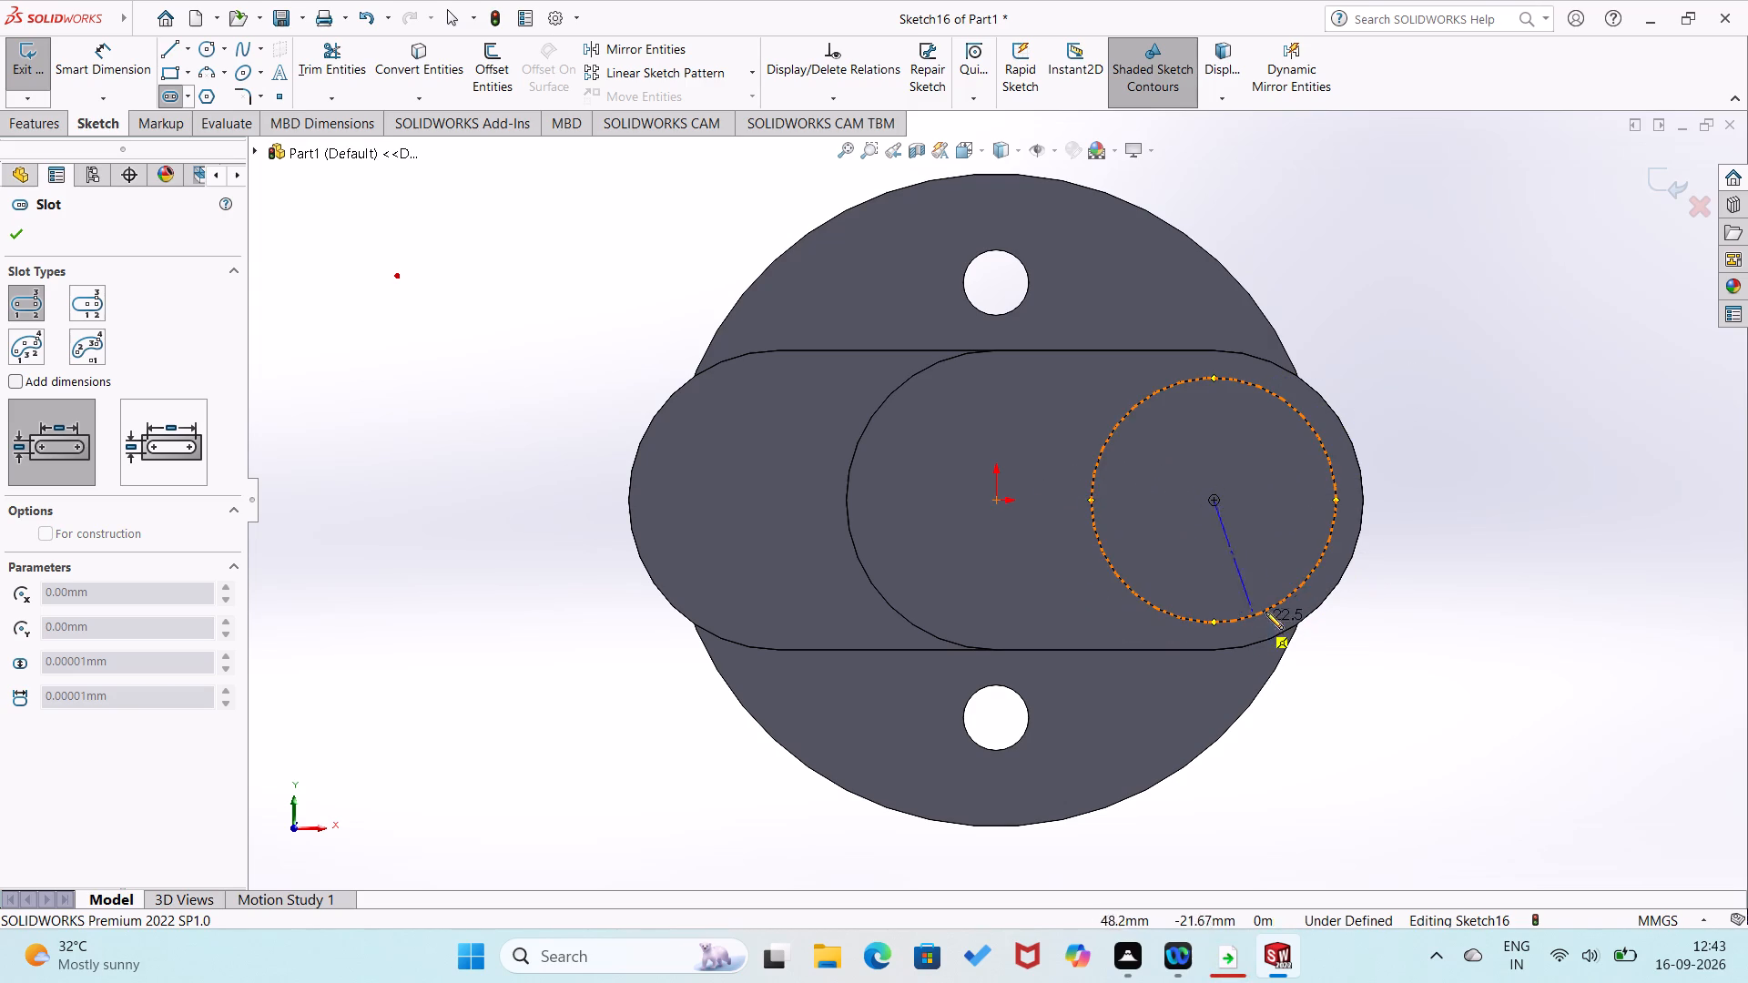
scroll(1321, 445, "up", 4)
scroll(1317, 446, "down", 3)
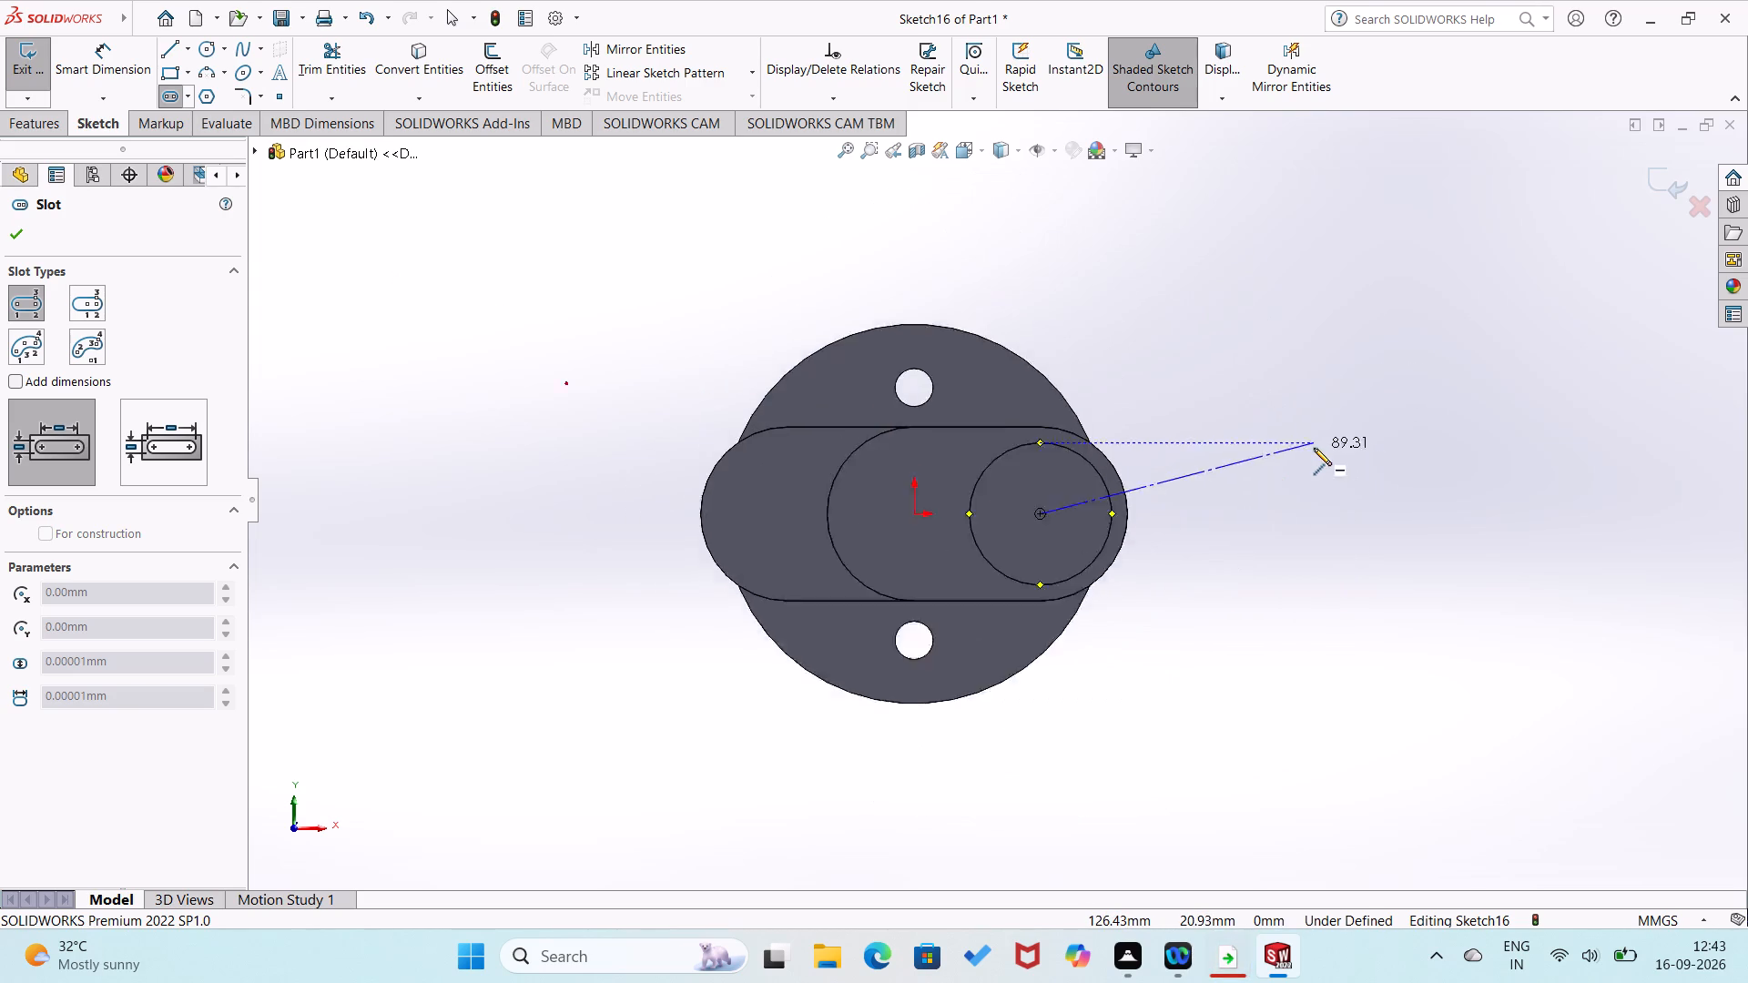
scroll(1314, 448, "down", 5)
scroll(1314, 448, "up", 3)
scroll(1314, 448, "down", 2)
scroll(1299, 459, "up", 3)
scroll(1297, 460, "down", 3)
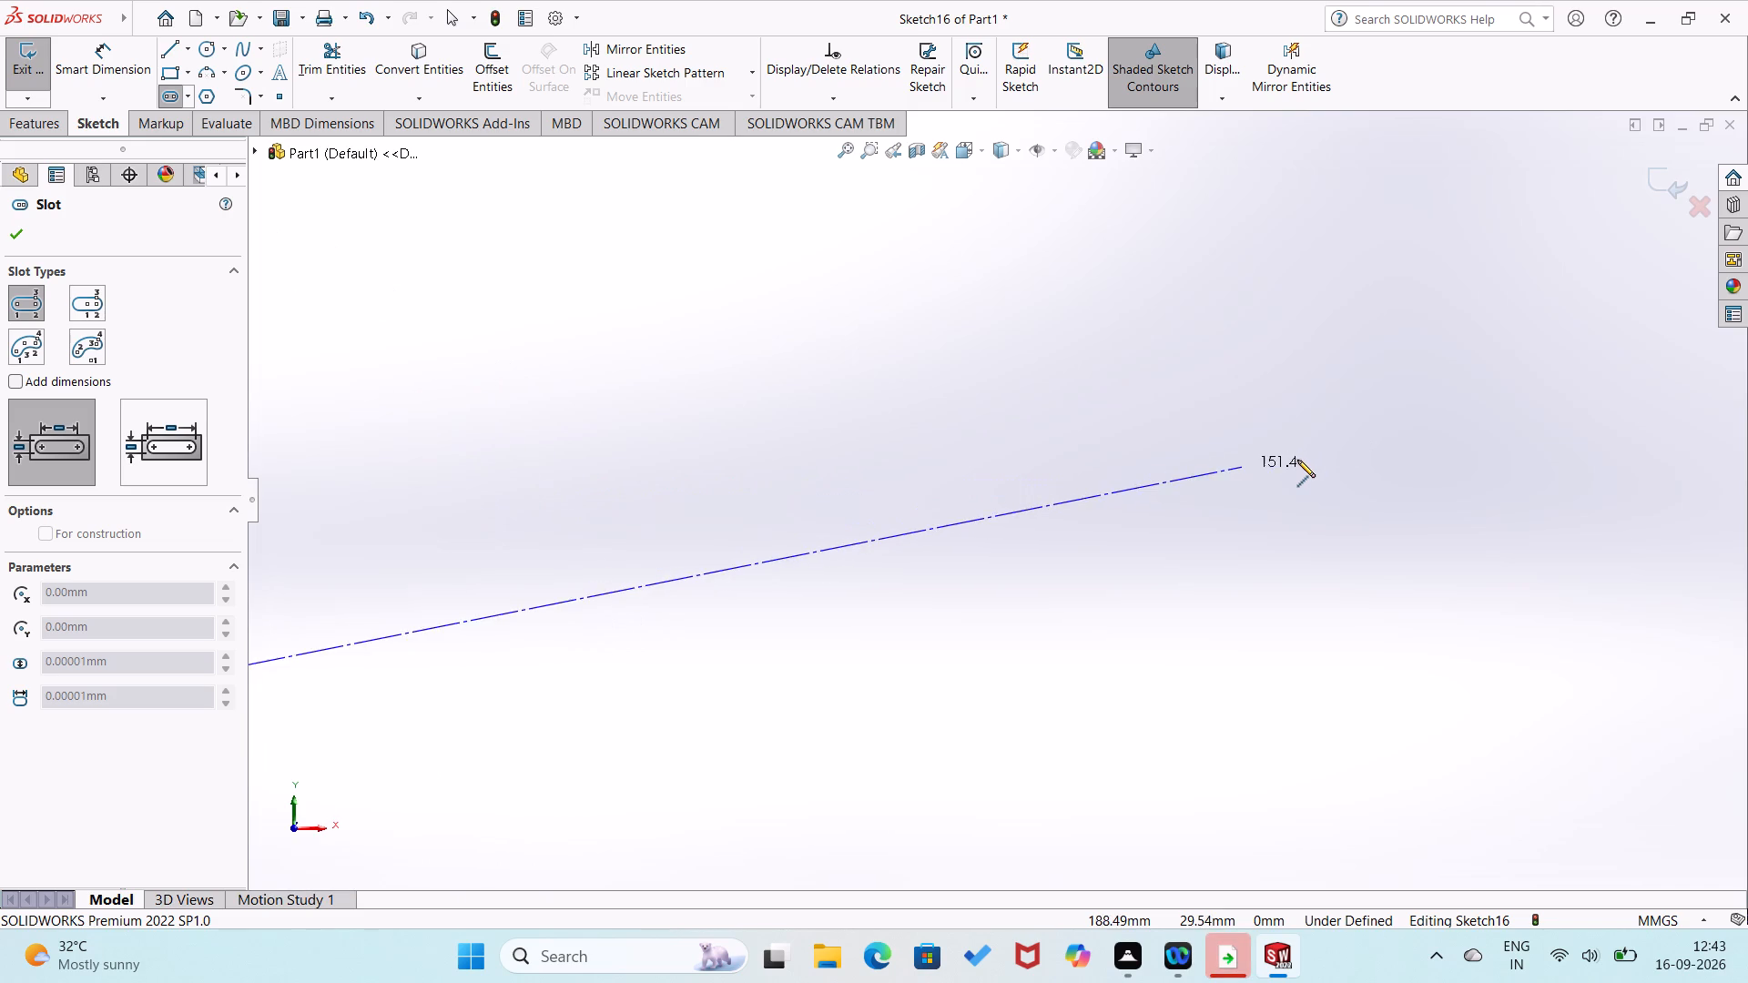
scroll(1321, 443, "up", 1)
scroll(1621, 415, "down", 1)
scroll(698, 346, "down", 1)
scroll(595, 405, "up", 2)
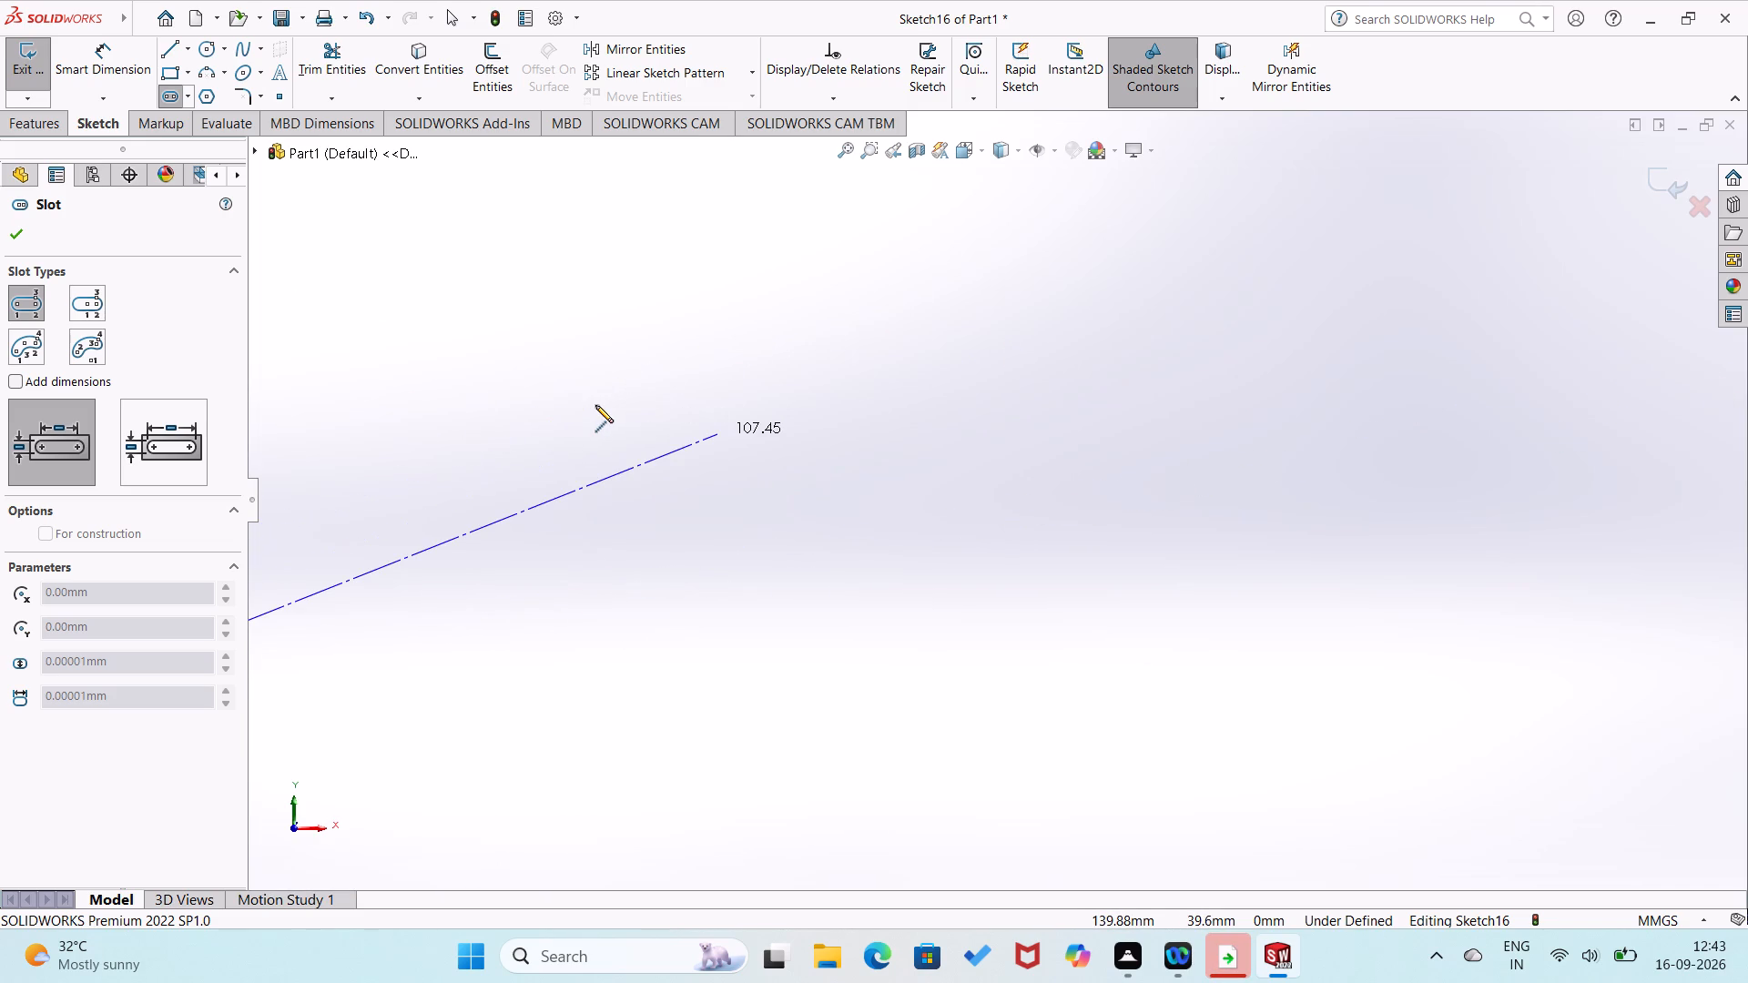
key("ctrl+8")
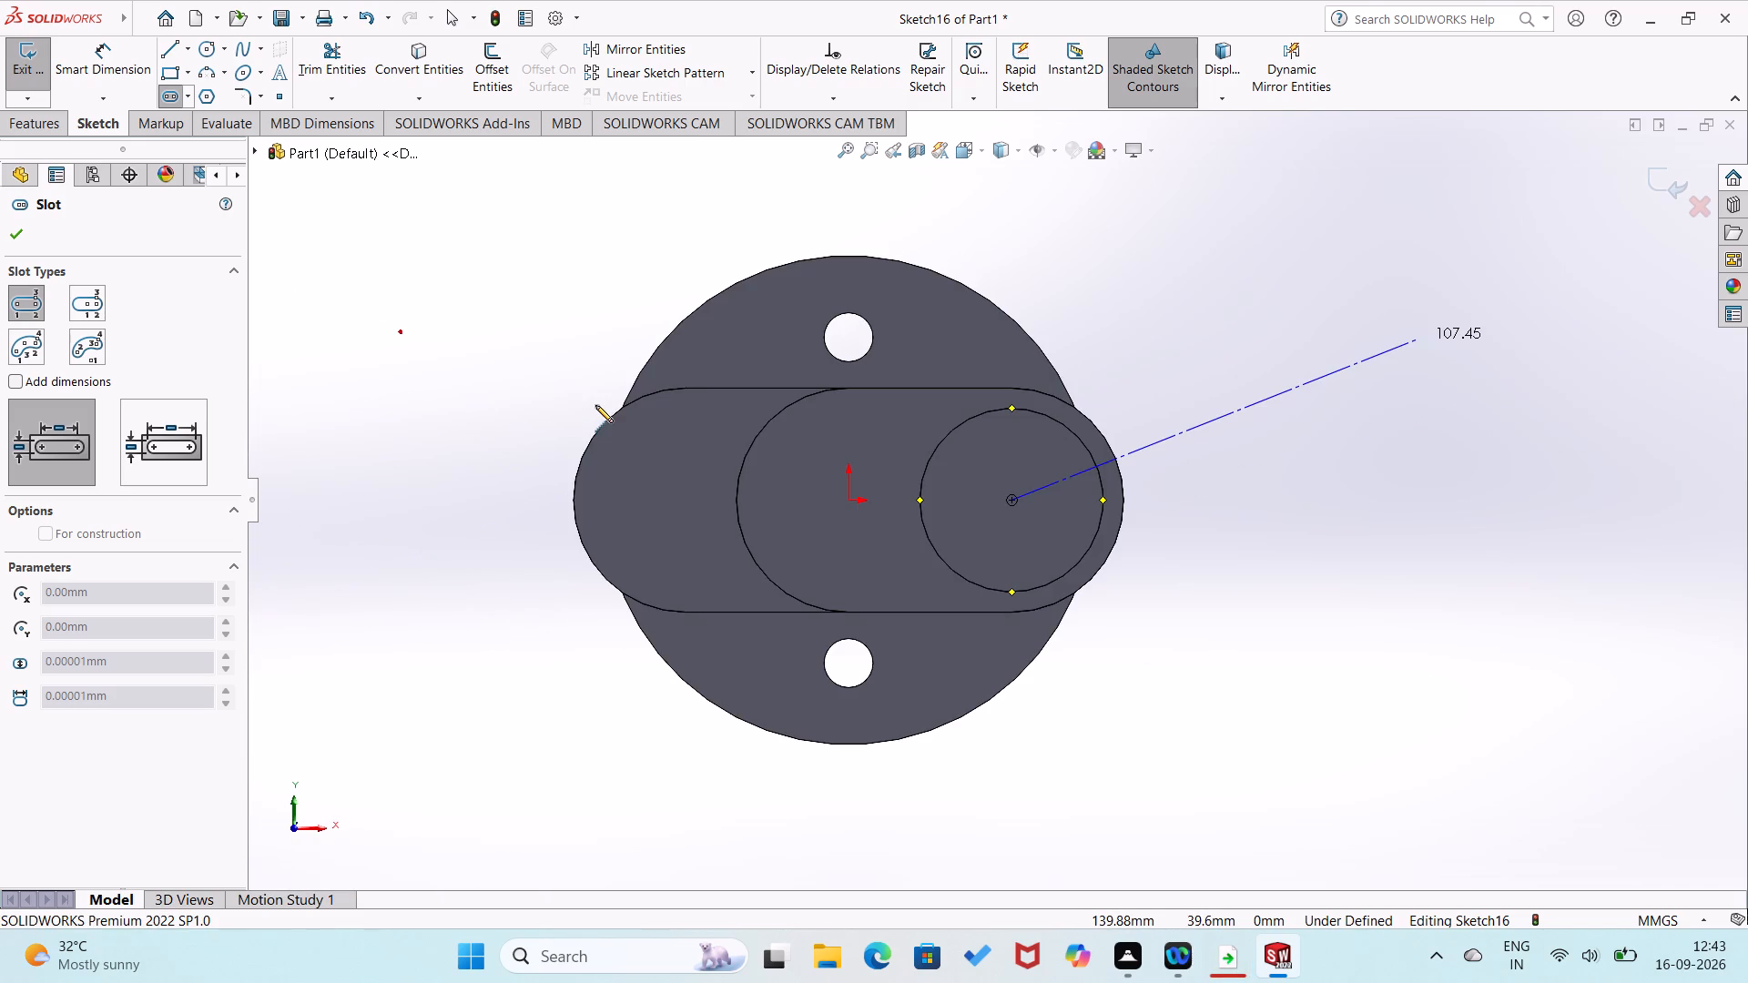
scroll(982, 547, "down", 5)
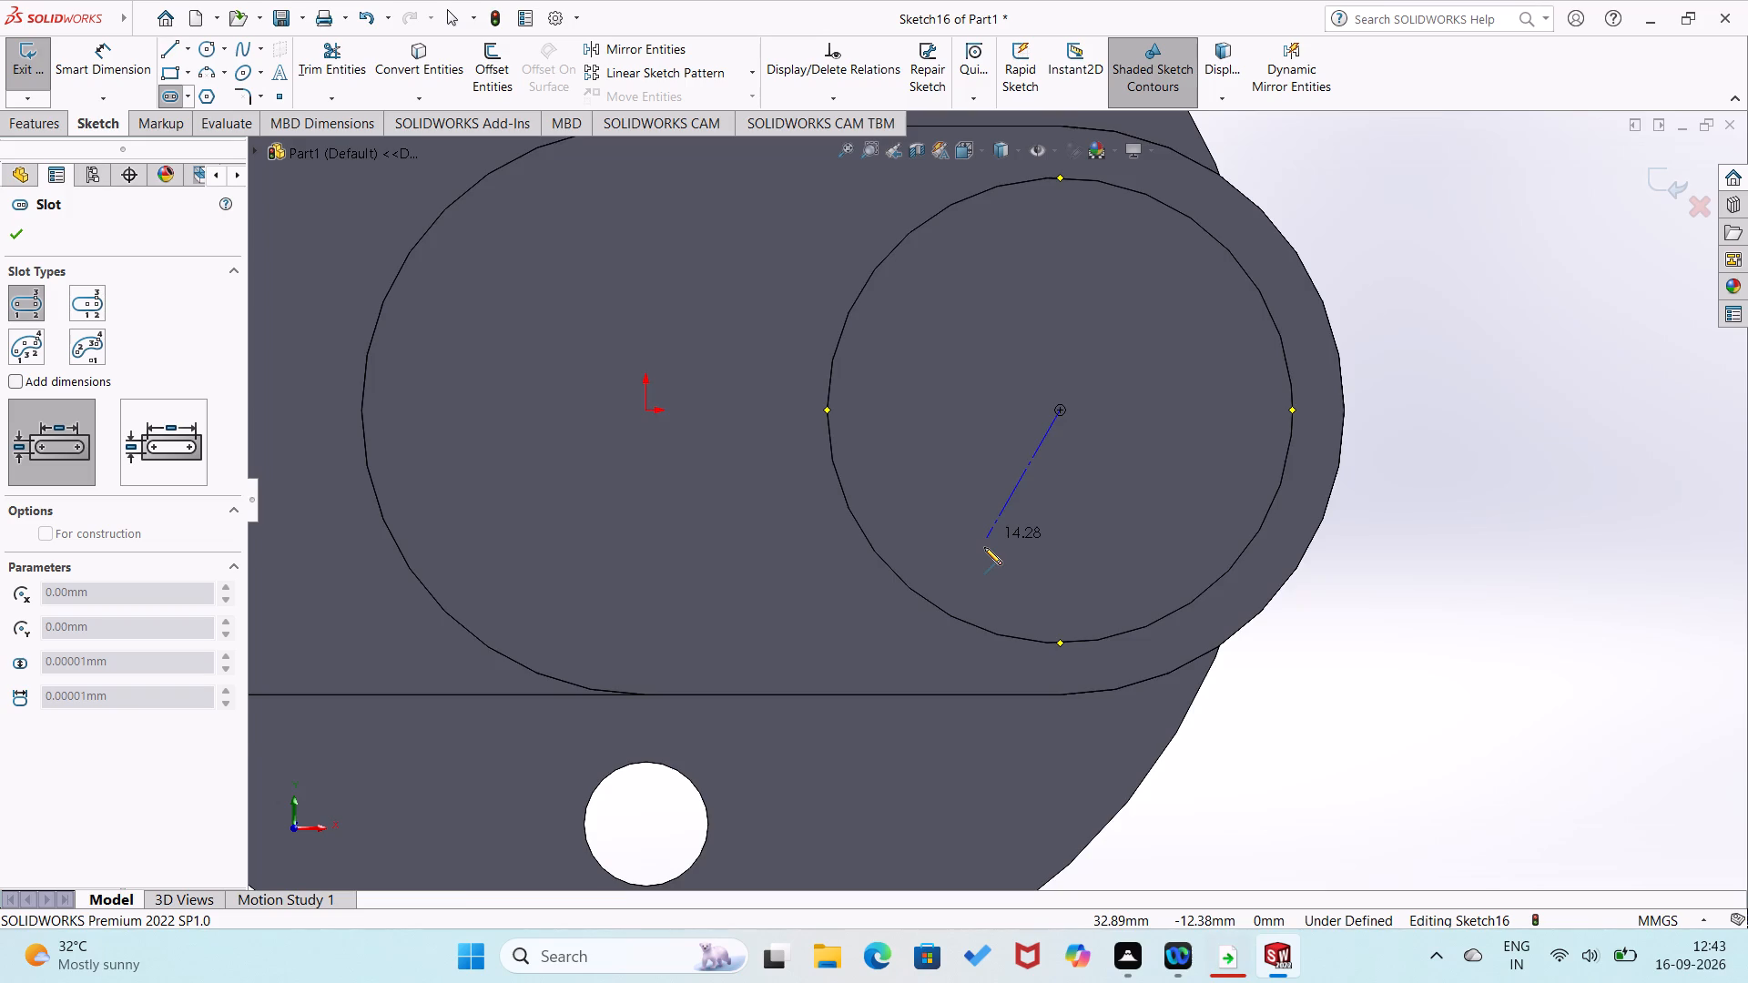
scroll(984, 547, "down", 3)
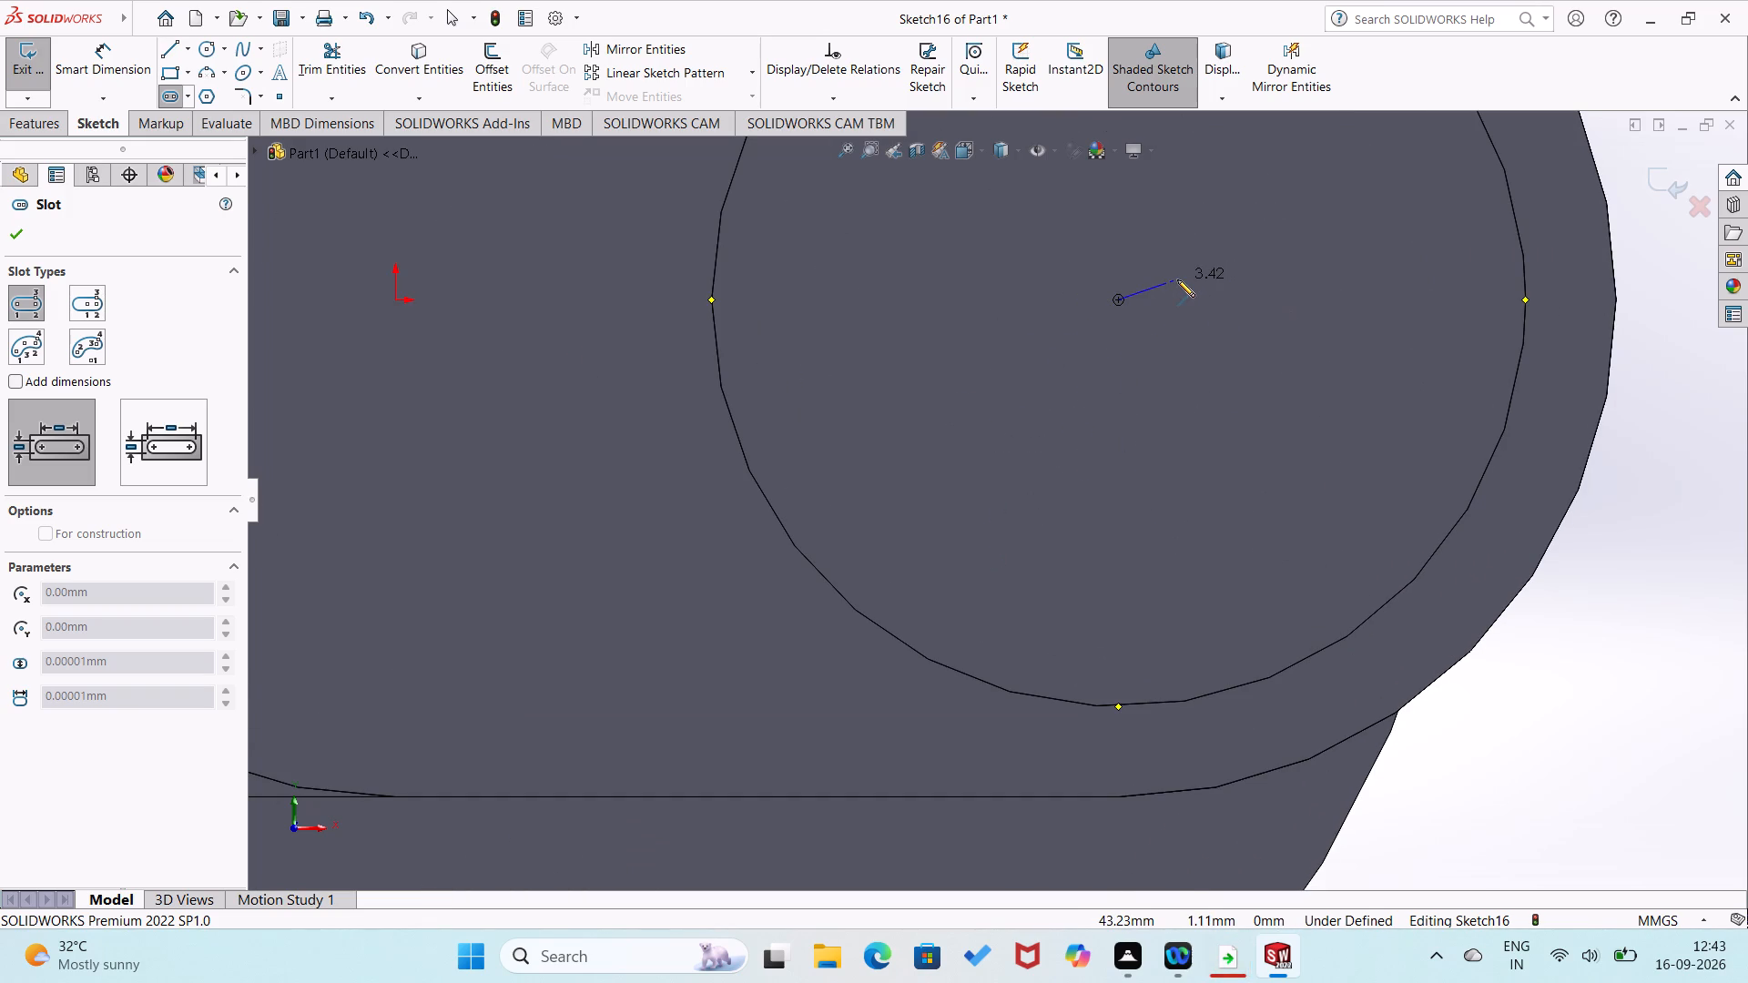
key("ctrl+8")
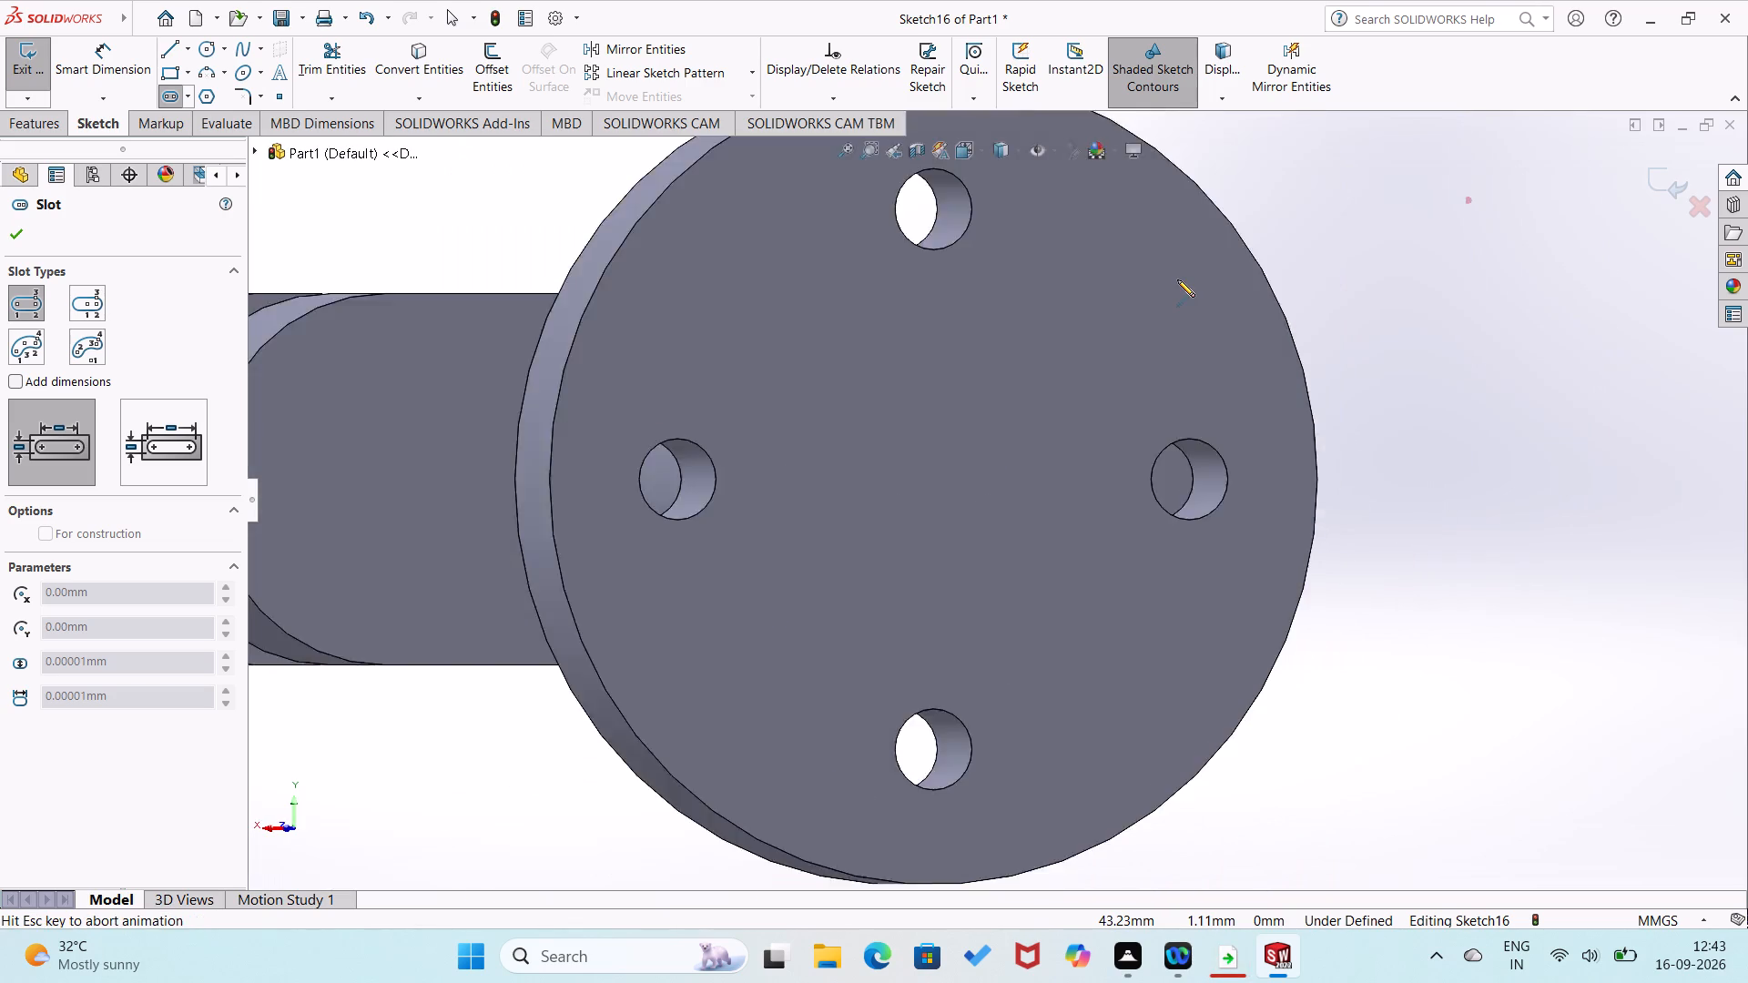
key("ctrl+8")
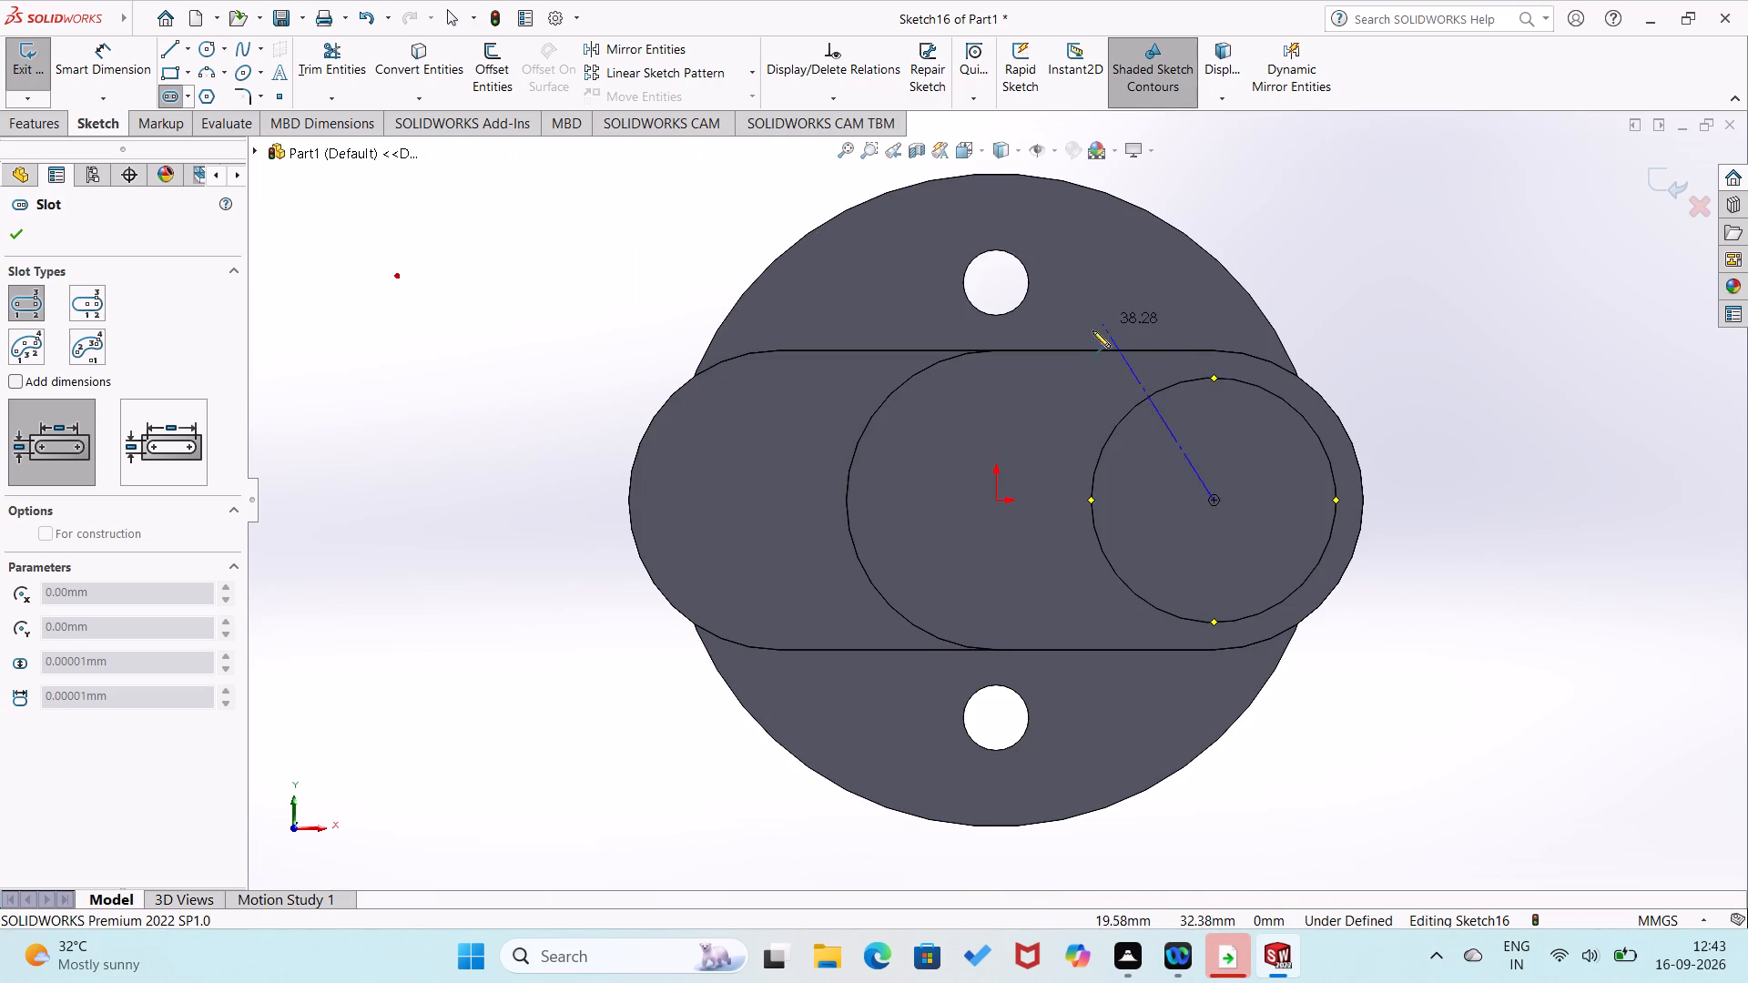
left_click(954, 503)
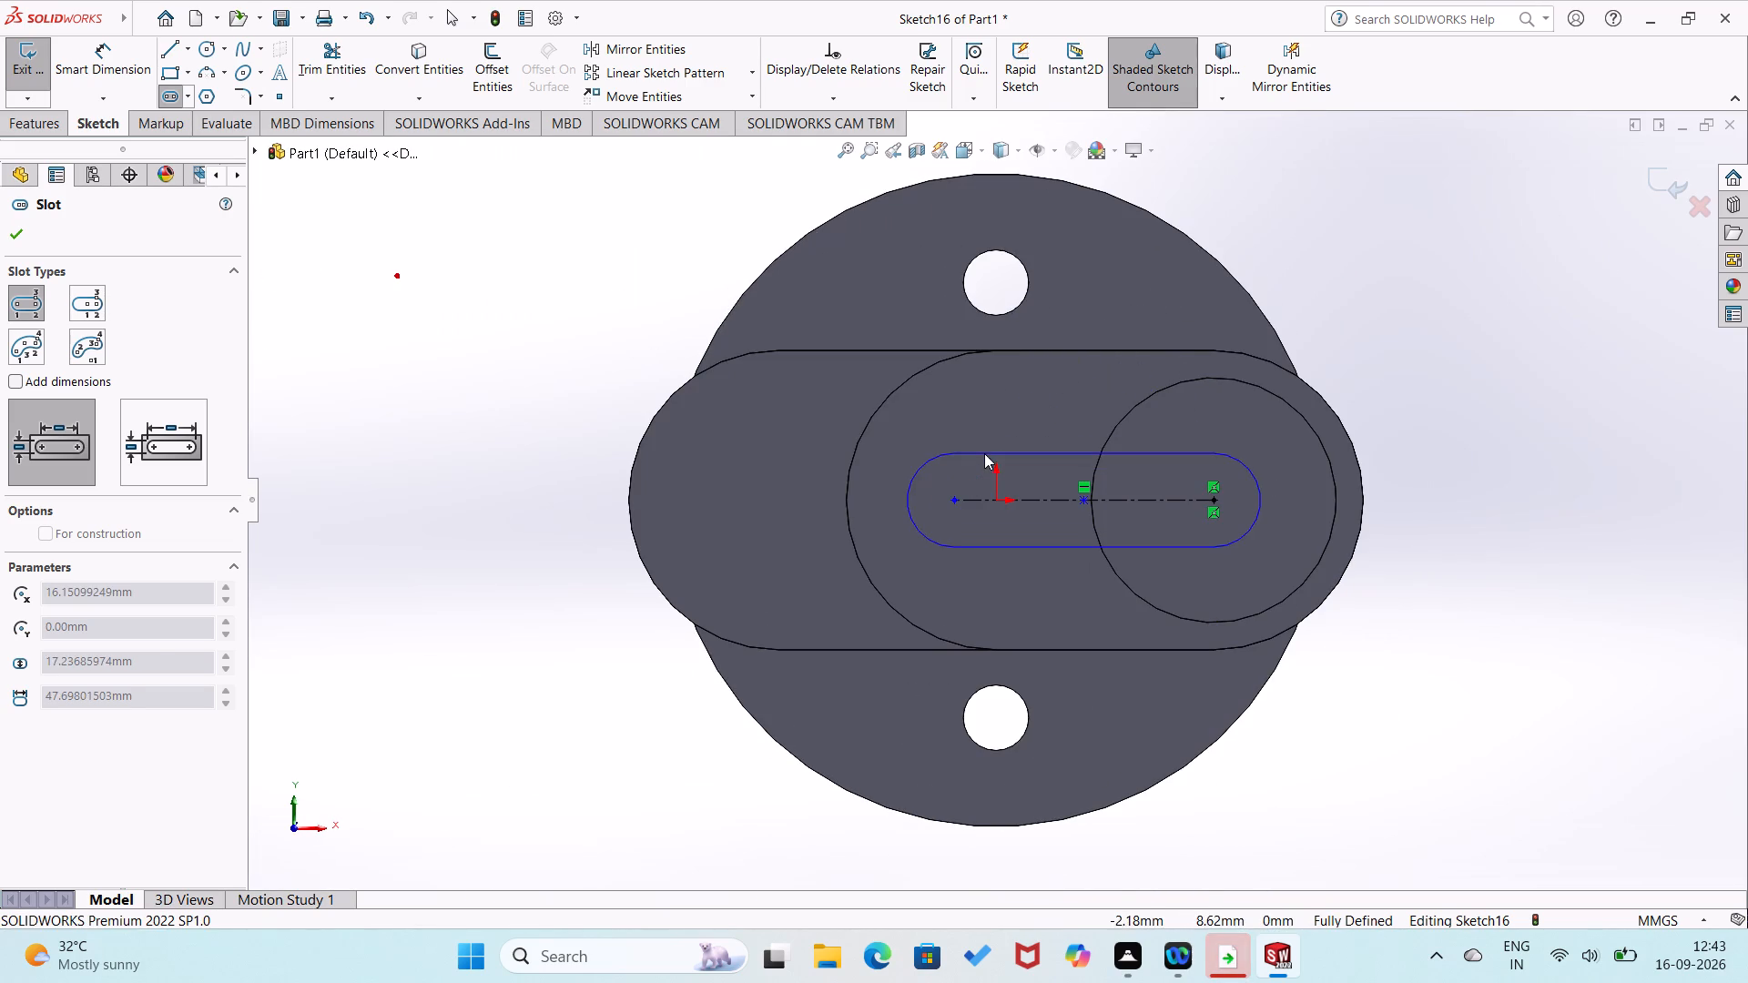
left_click(984, 453)
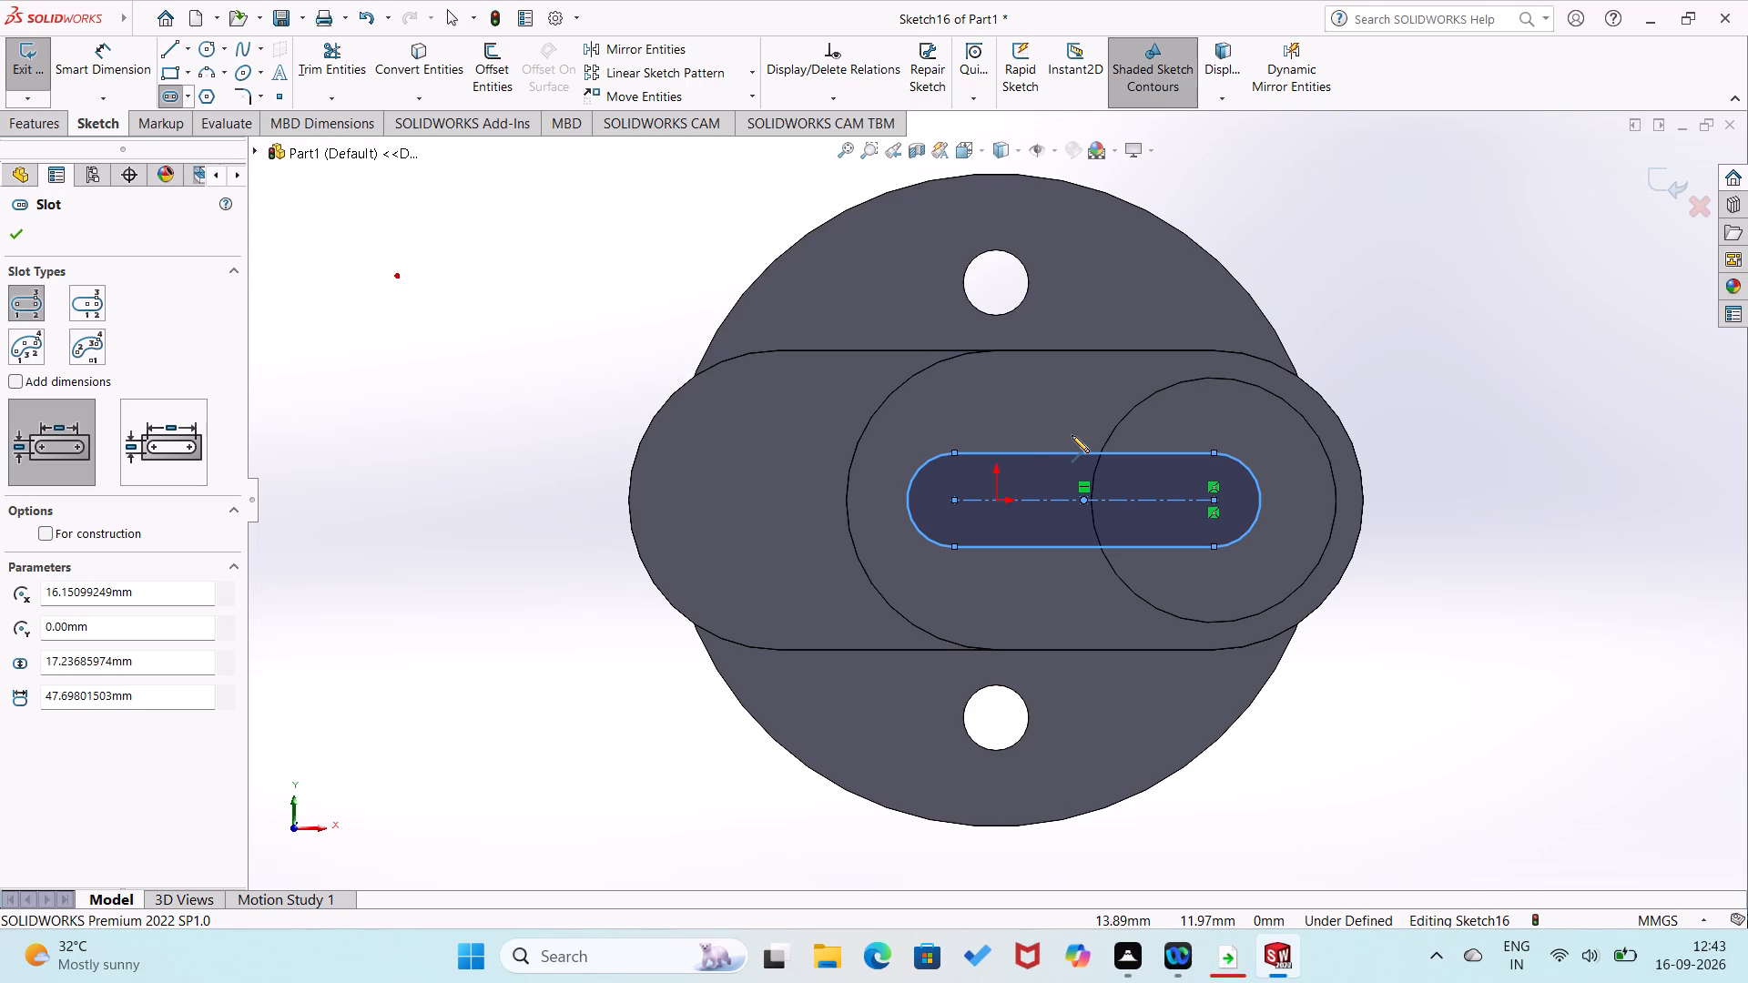
Dimension the slot's centre-to-centre length as 80 mm.
right_click(1131, 432)
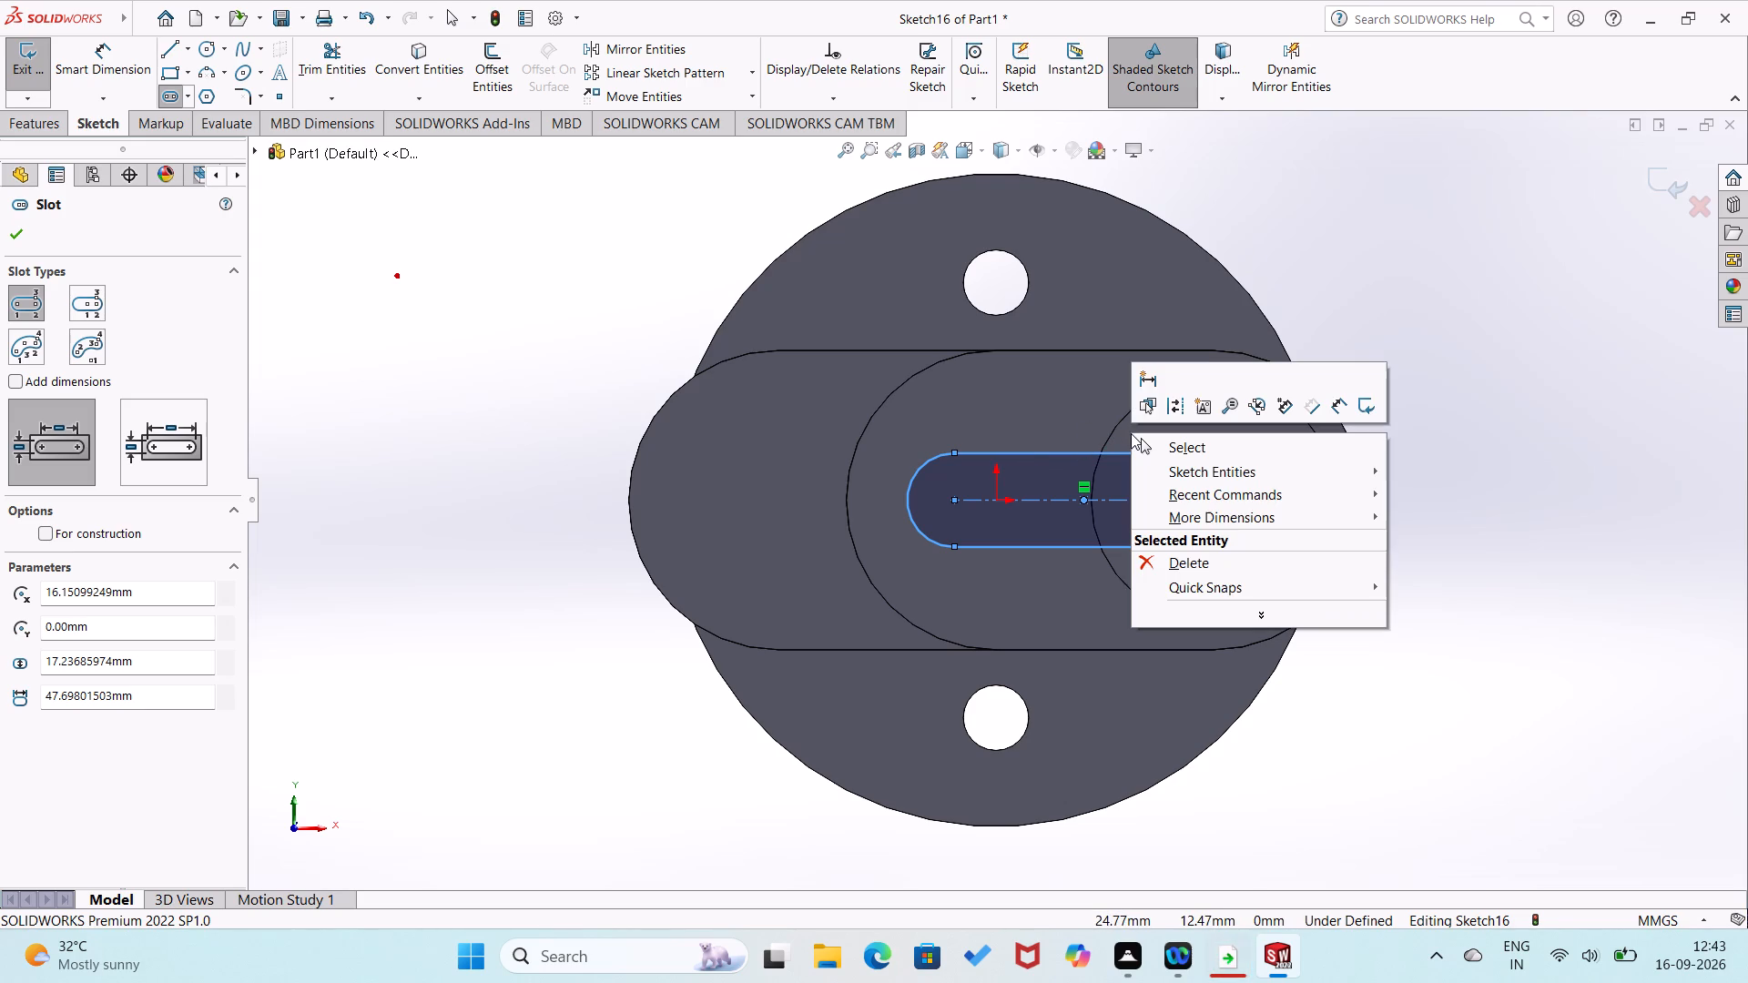
left_click(559, 622)
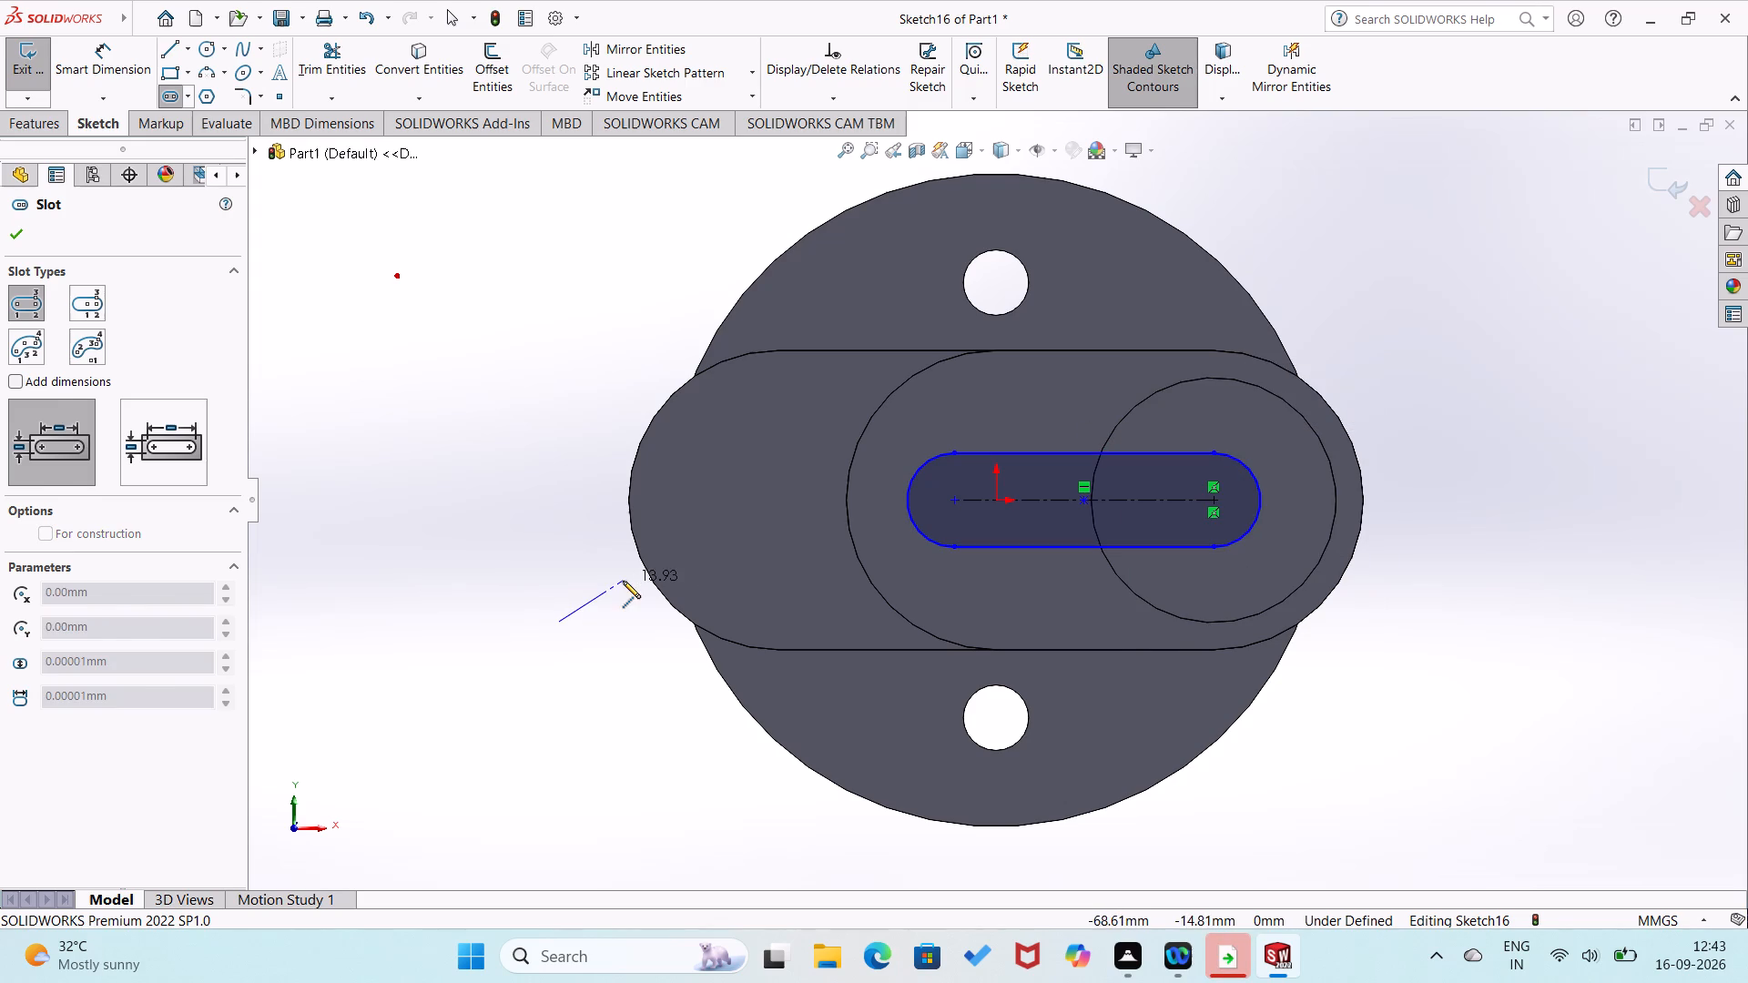
right_click_drag(623, 581, 670, 420)
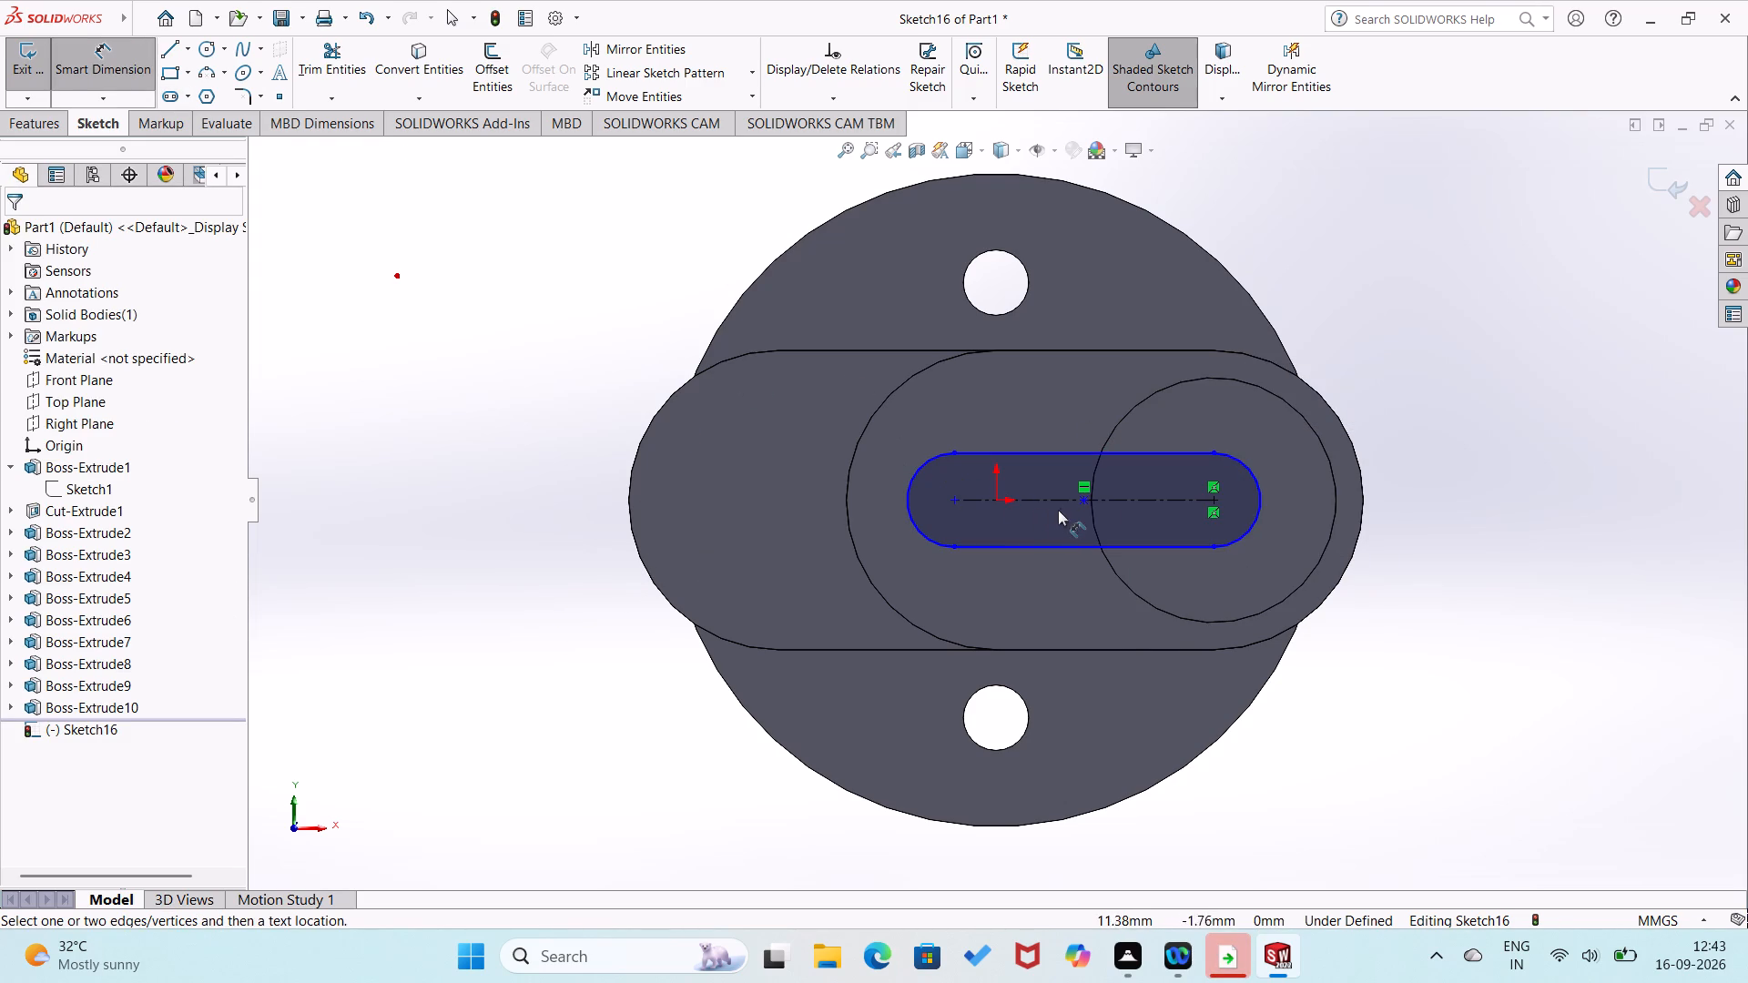
left_click(1060, 502)
left_click(1074, 412)
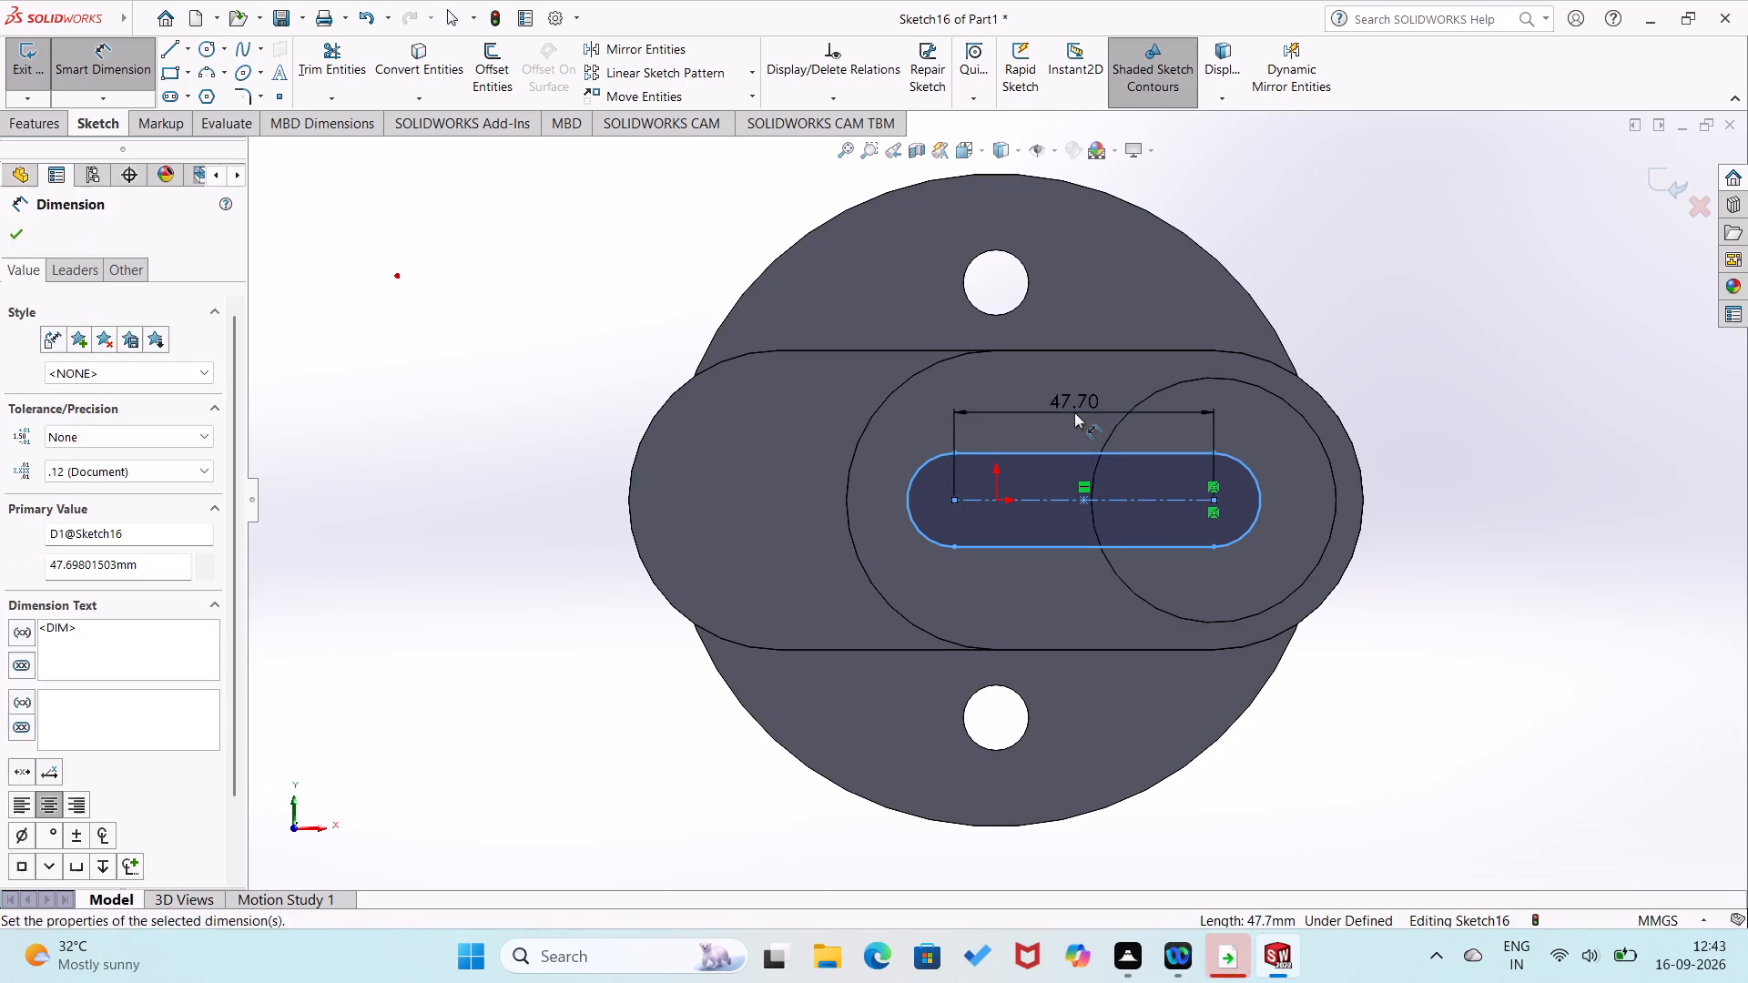
type("80")
key("Return")
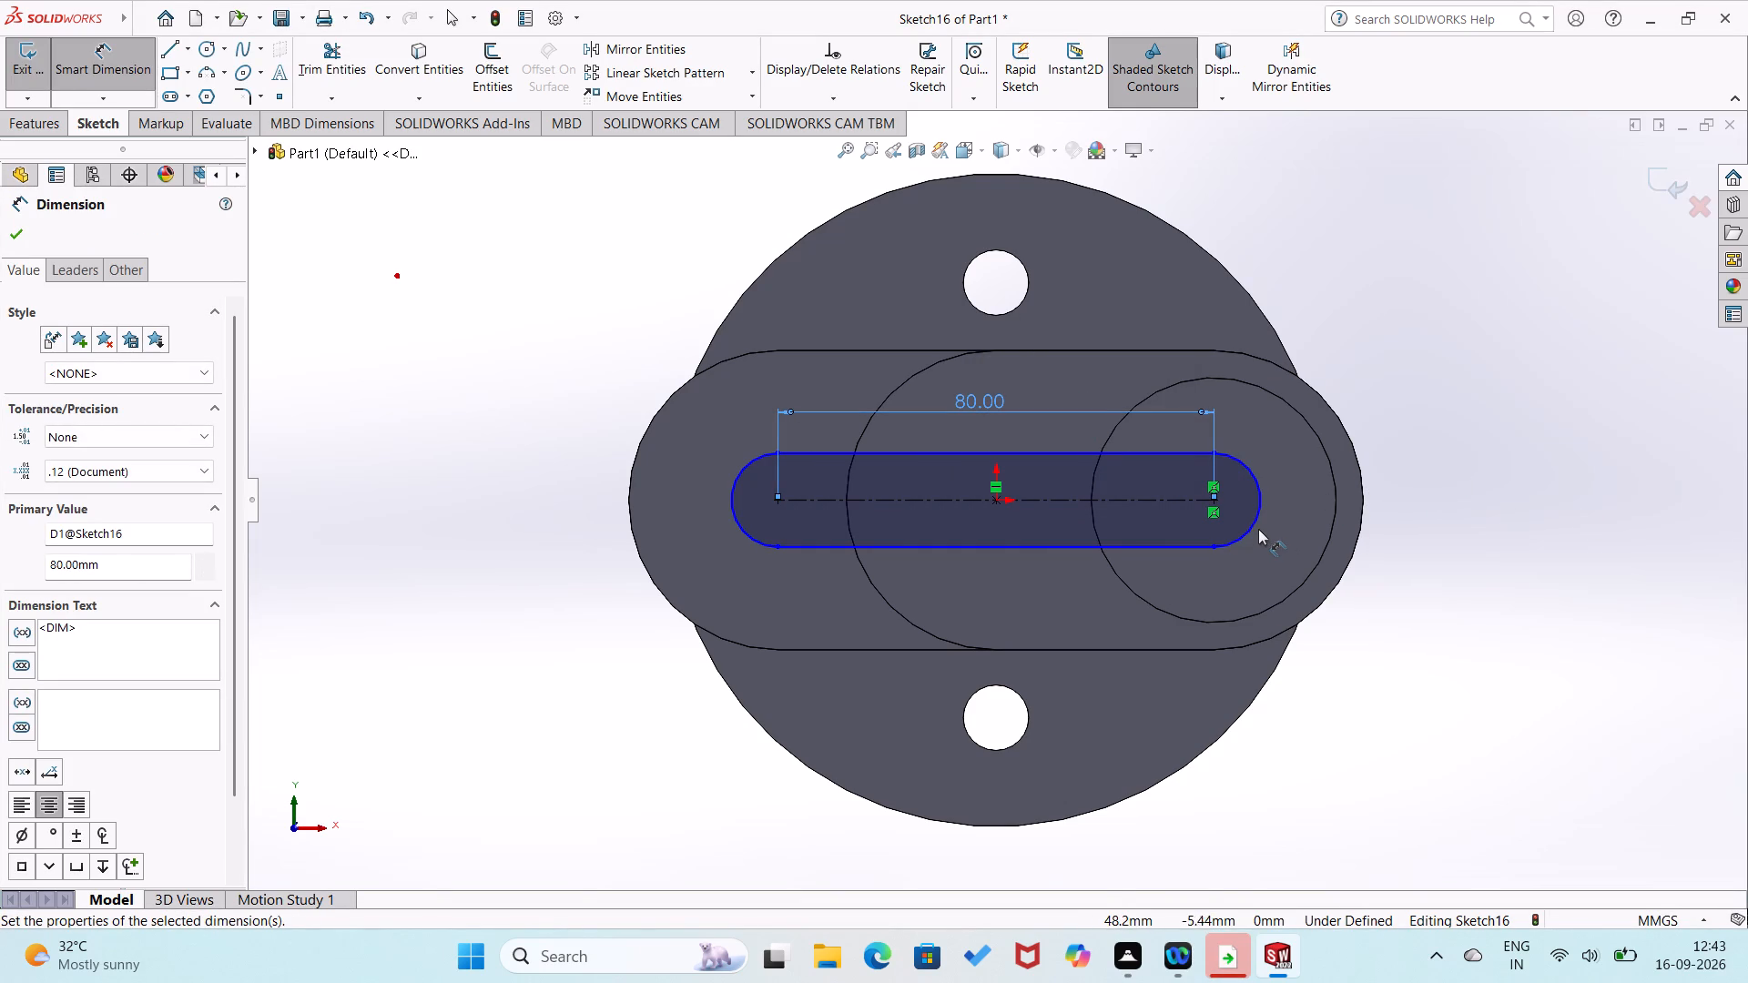
Dimension the slot's end arc radius as 27.5 mm.
left_click_drag(1256, 521, 1269, 508)
left_click(1383, 374)
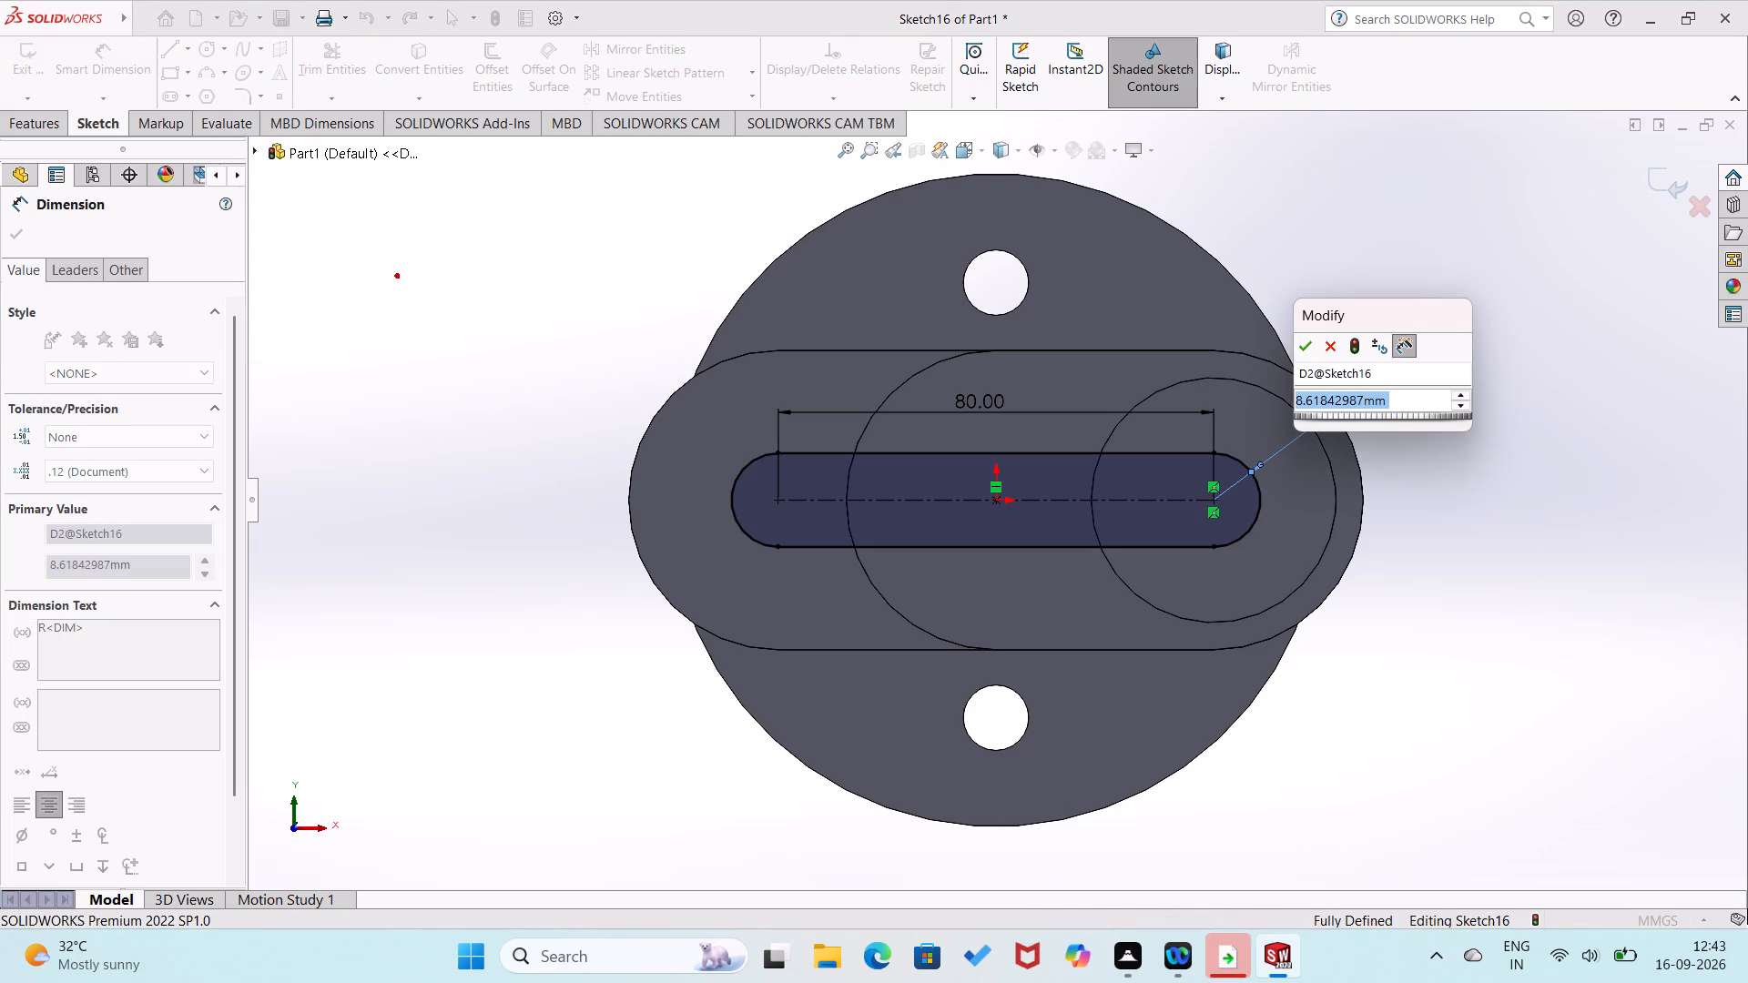
type("27.5")
key("Return")
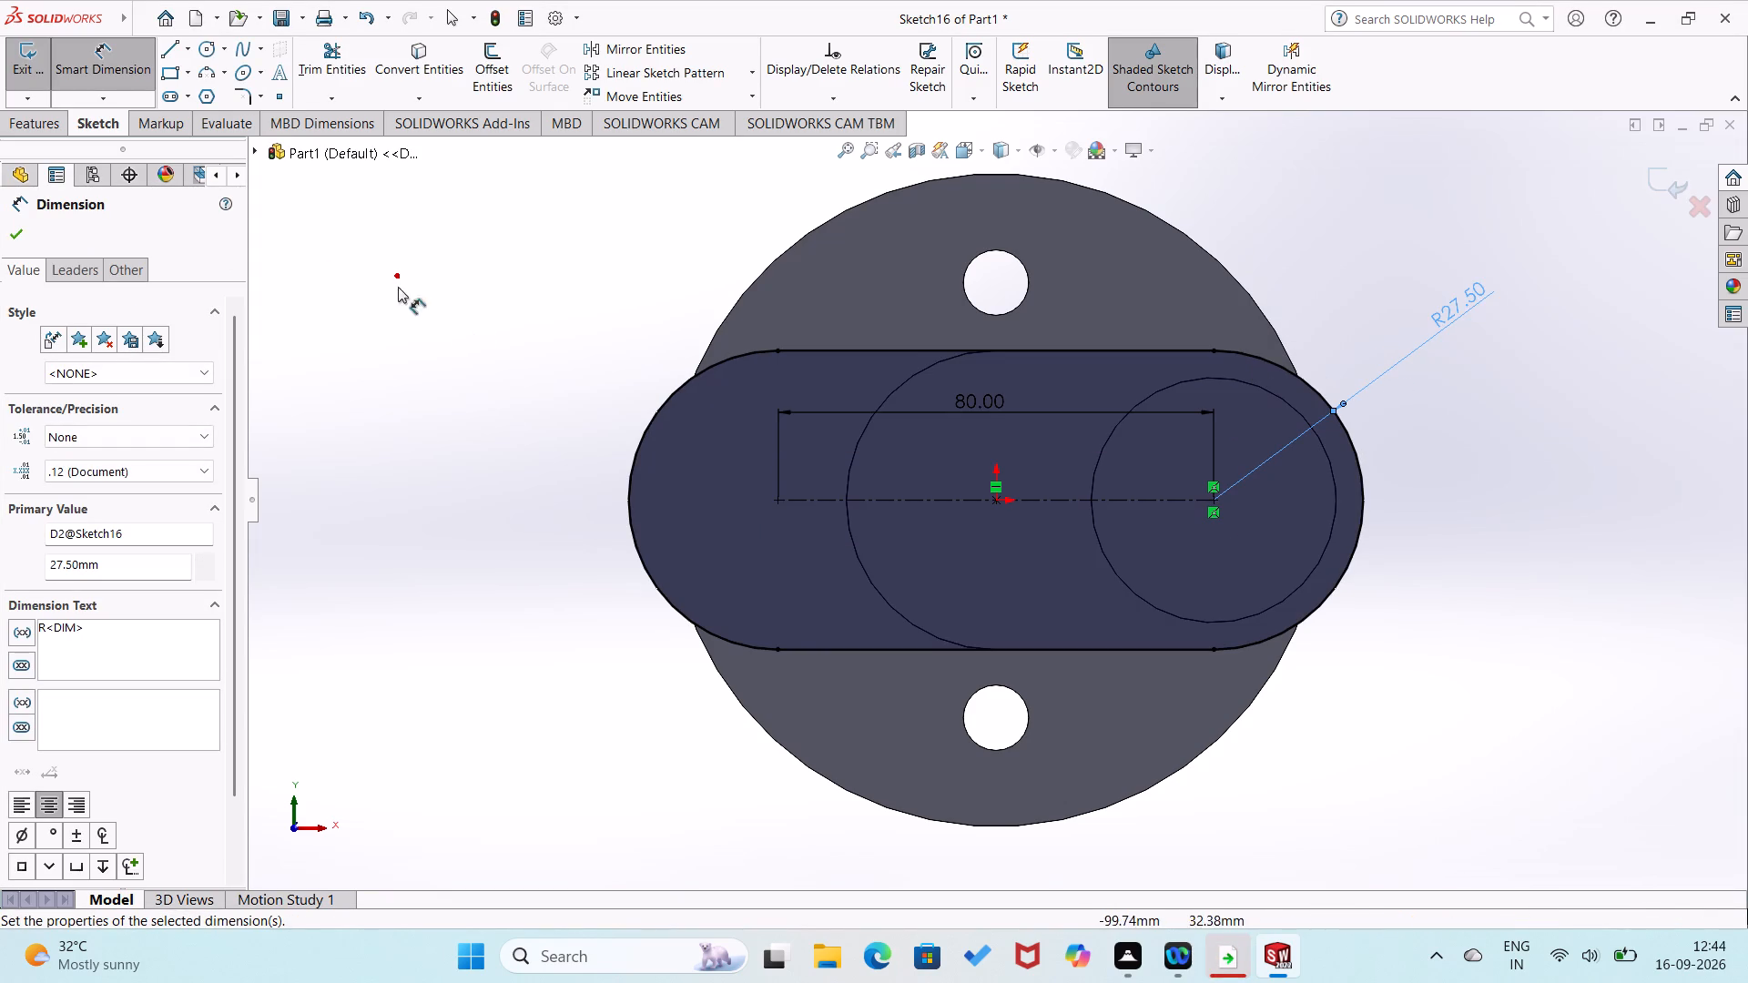
Extrude the 80 mm slot outward as a 25 mm Blind boss with Merge result on.
left_click(63, 125)
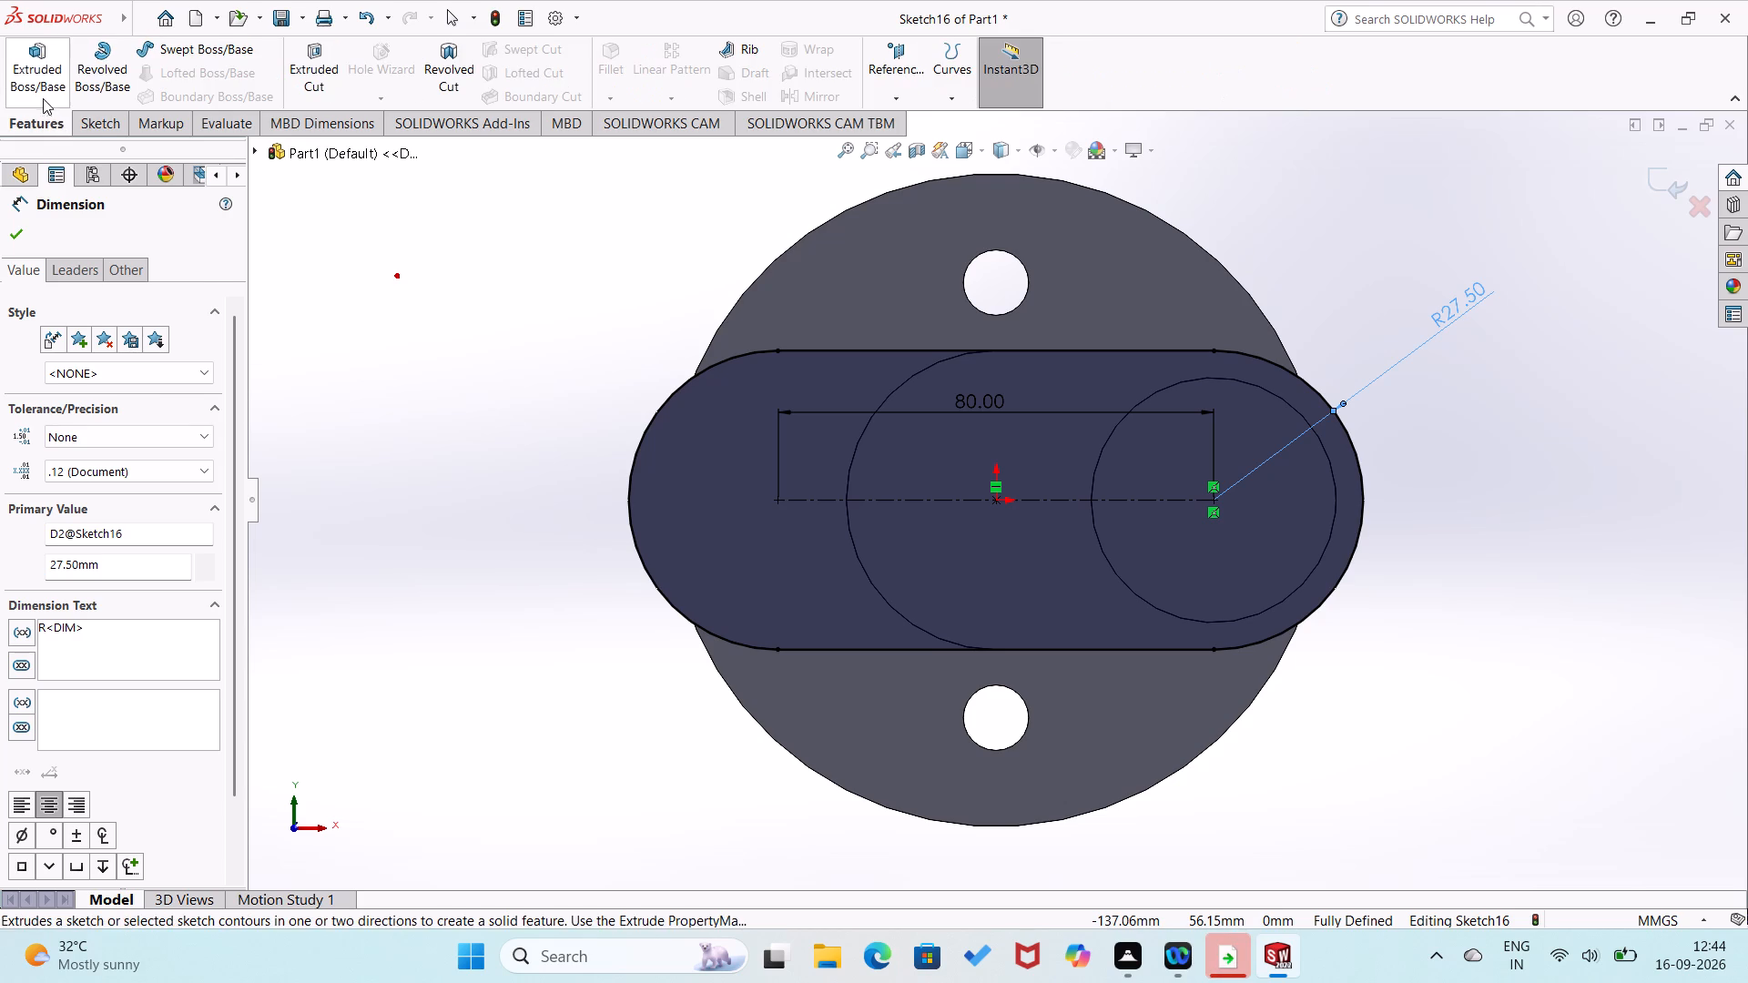
left_click(41, 96)
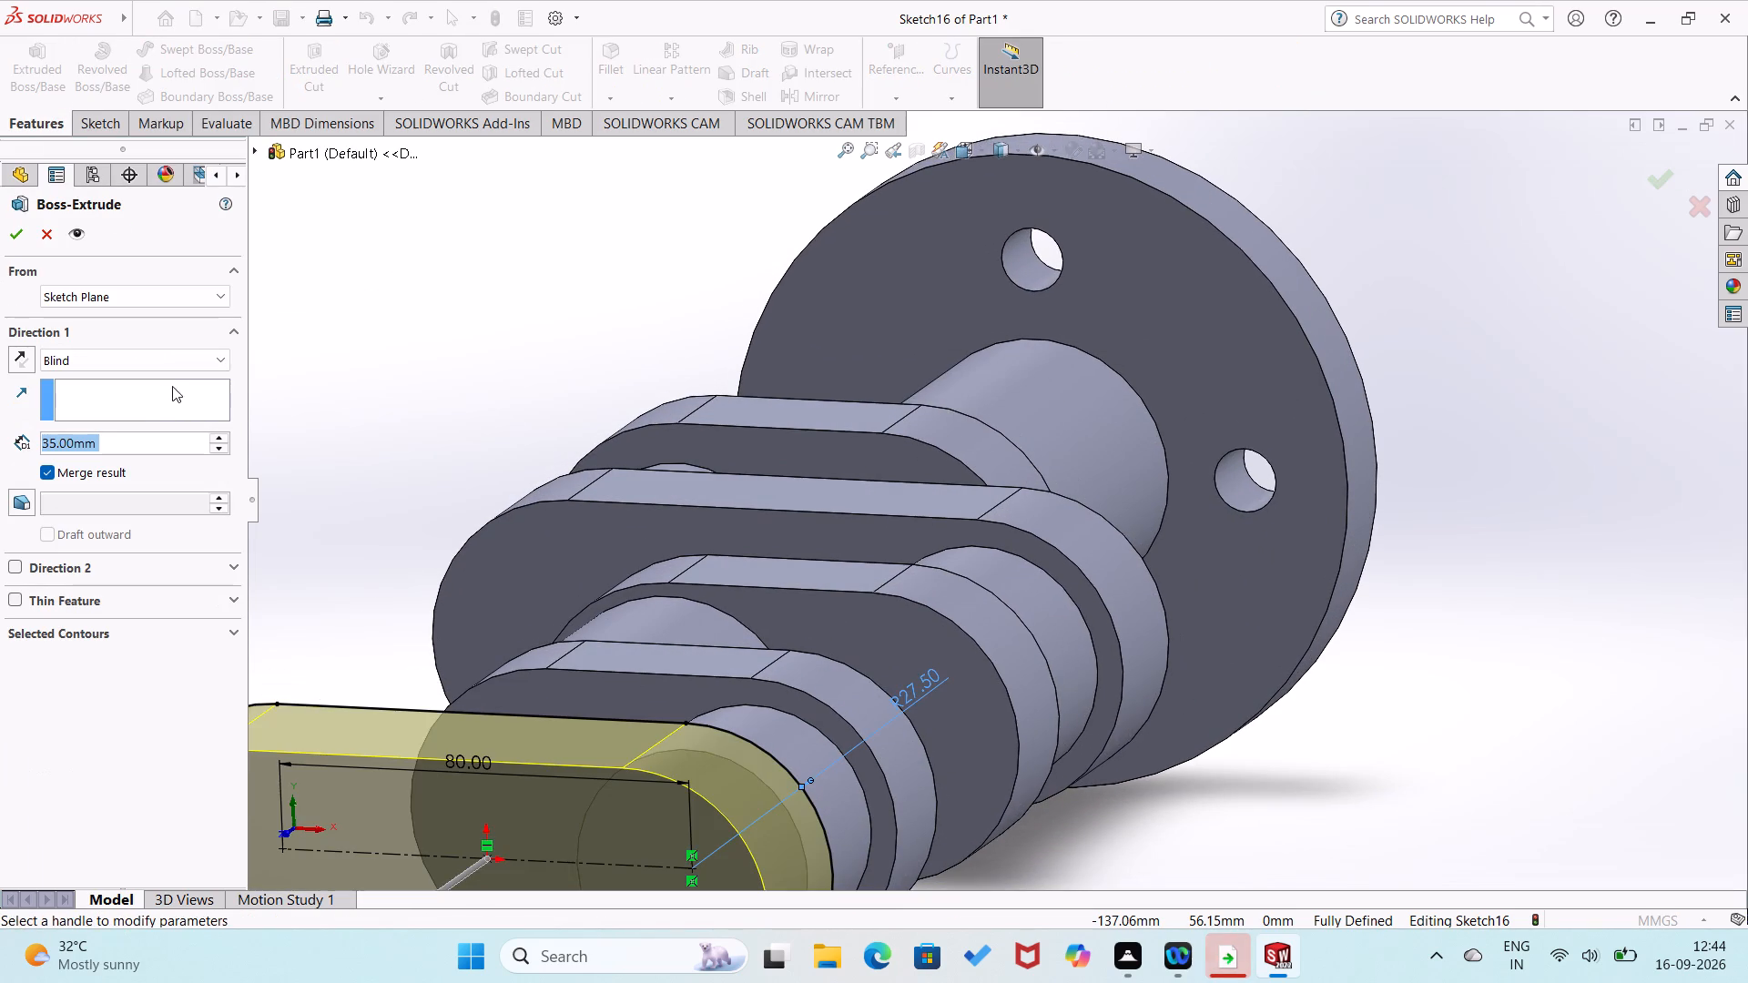
type("25")
key("Return")
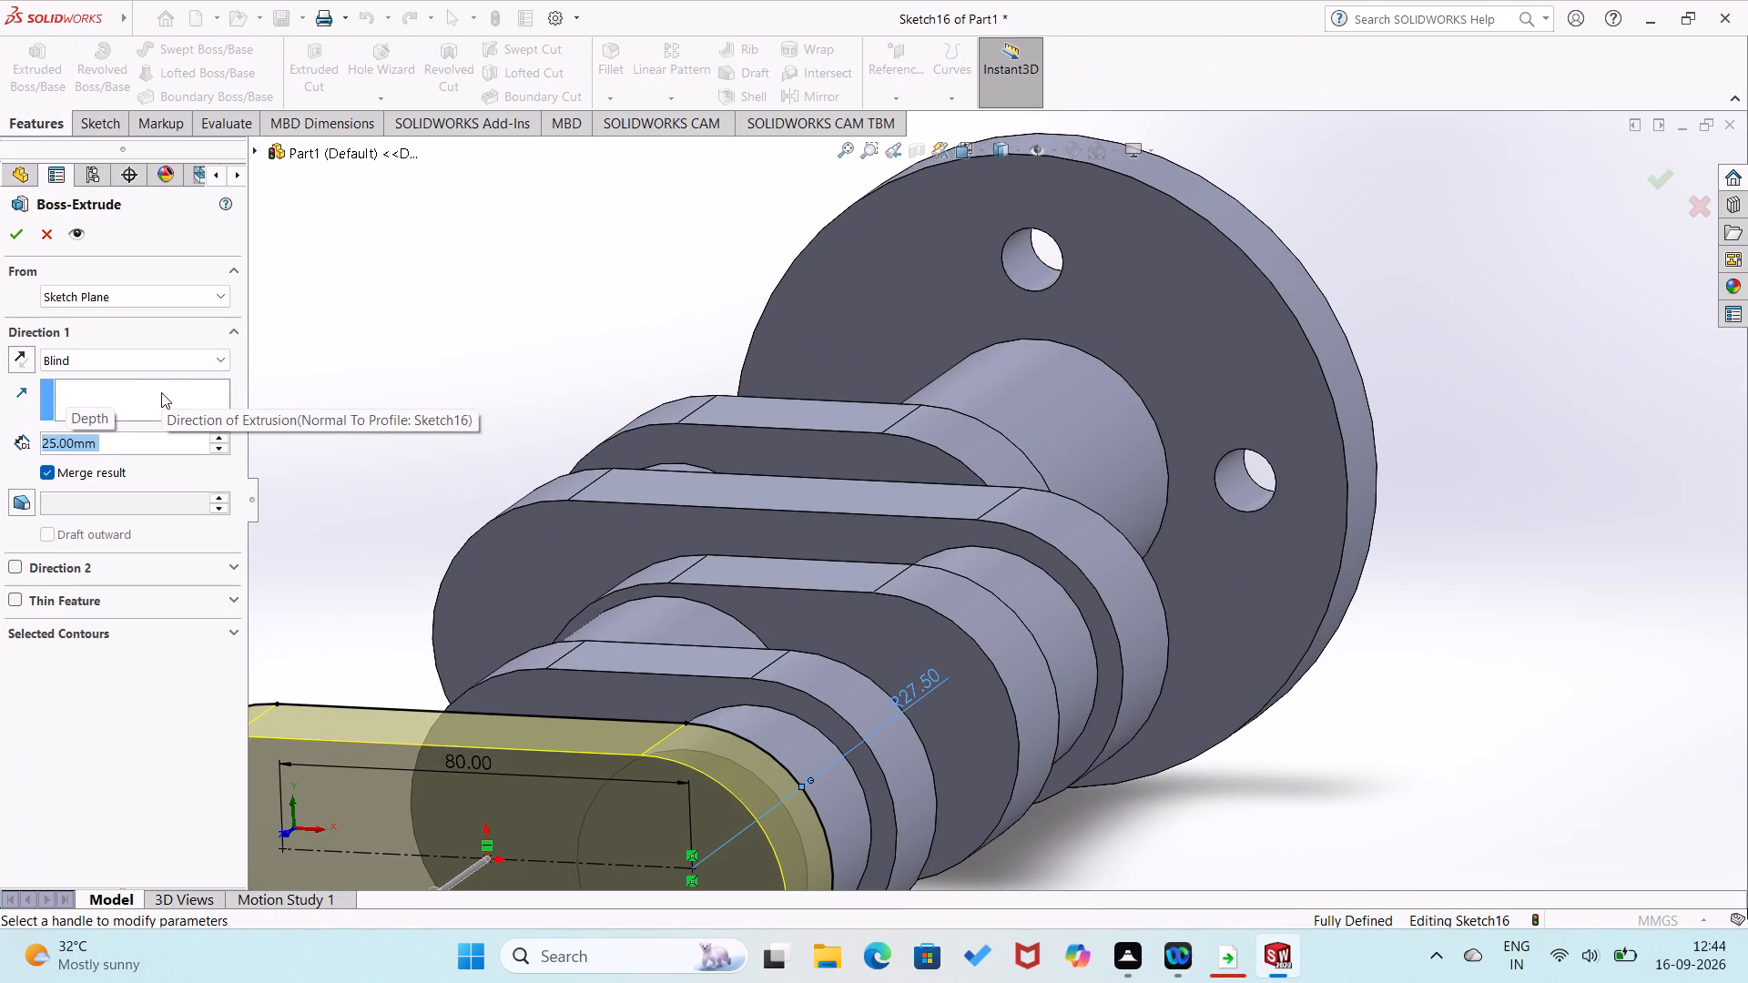
left_click(20, 233)
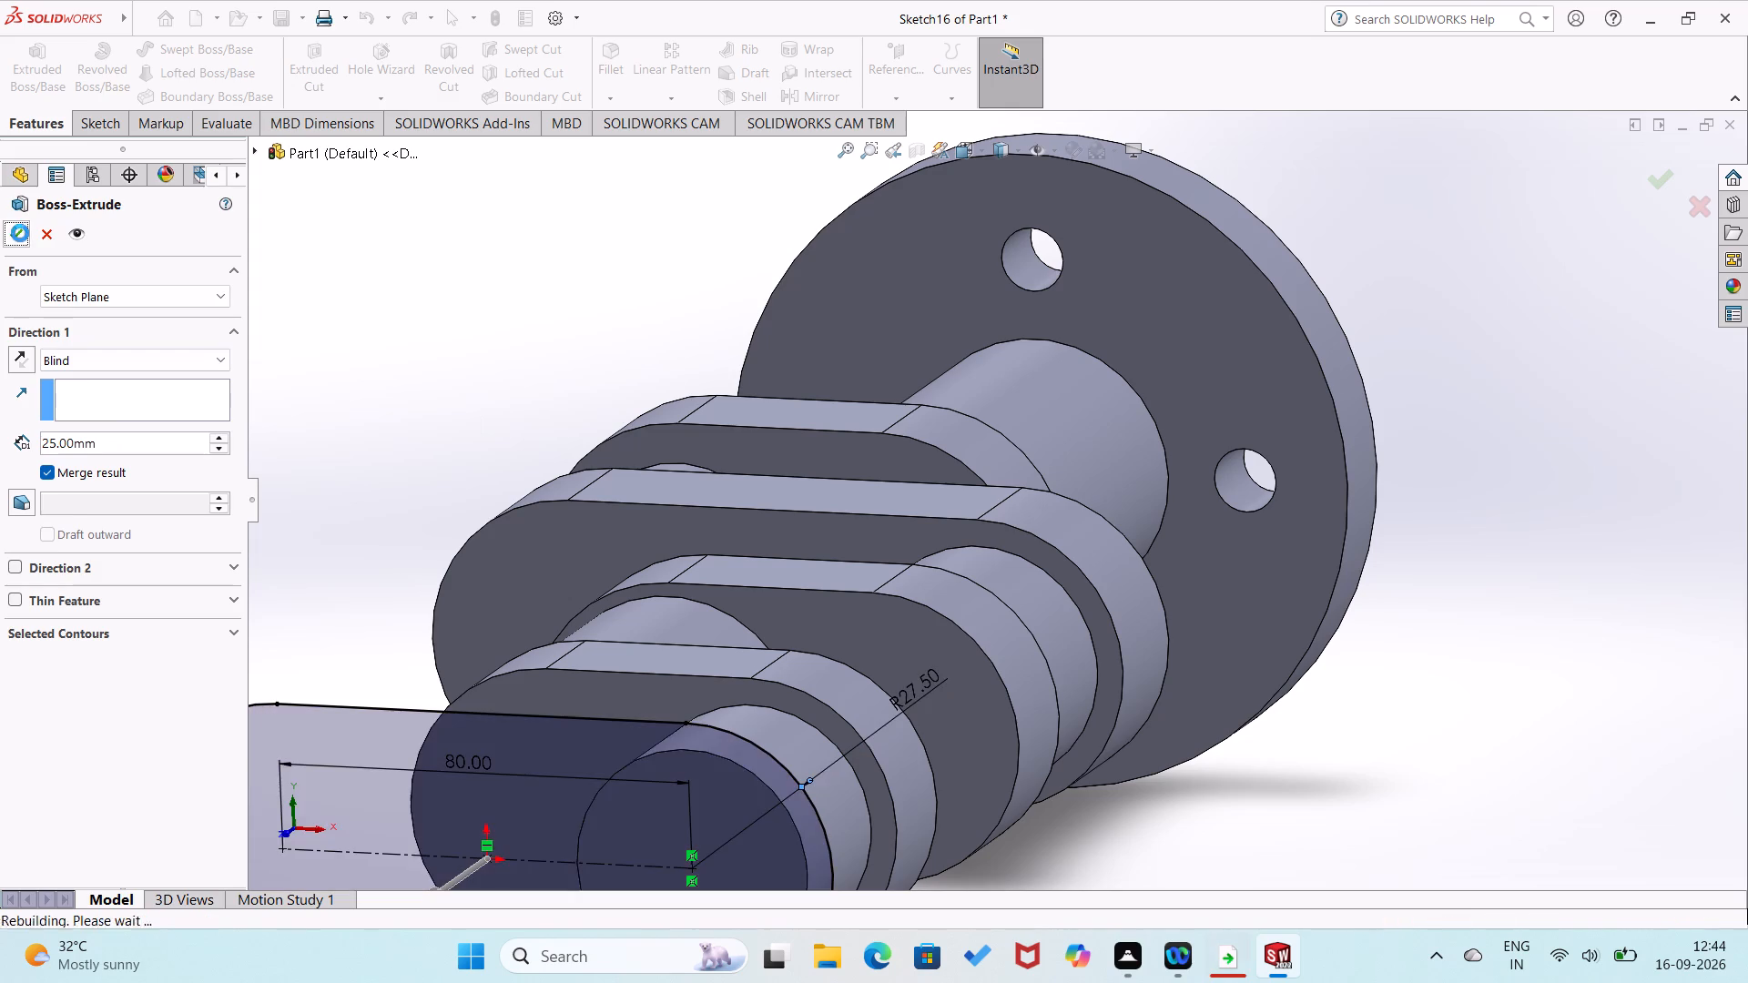
left_click(282, 315)
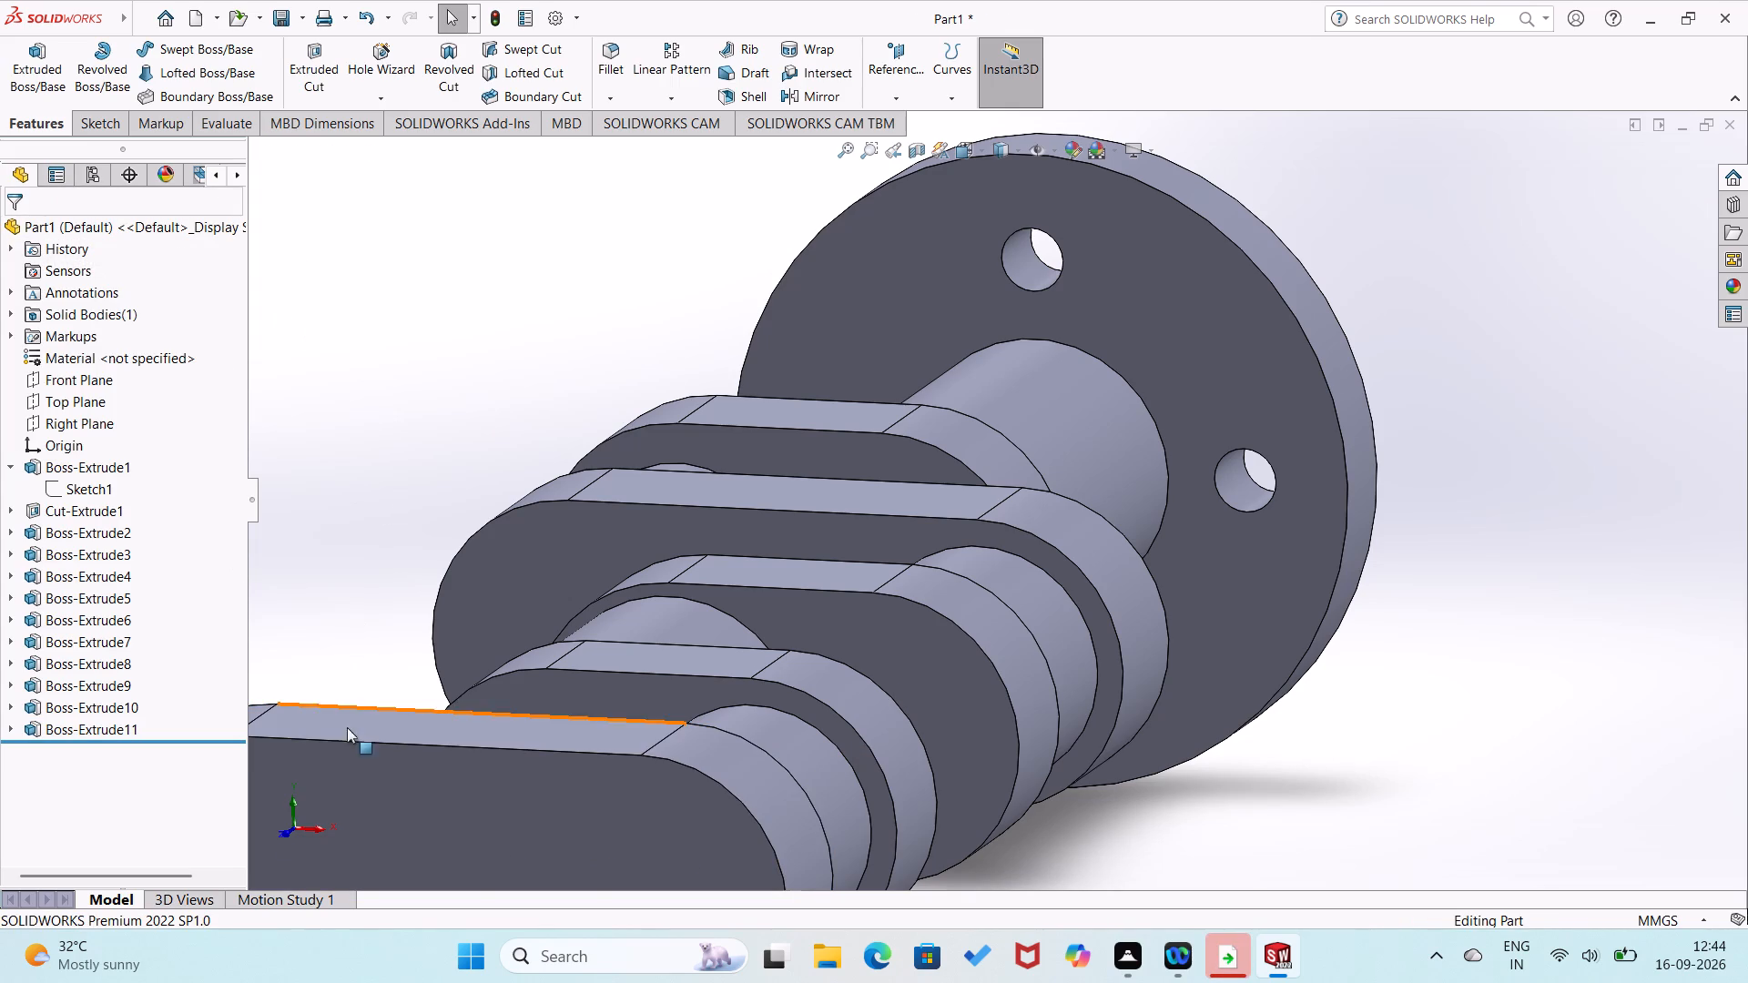
On the new web's end face, sketch a vertical construction line joining the endpoints of the end arc opposite the previous cylinder.
right_click(504, 847)
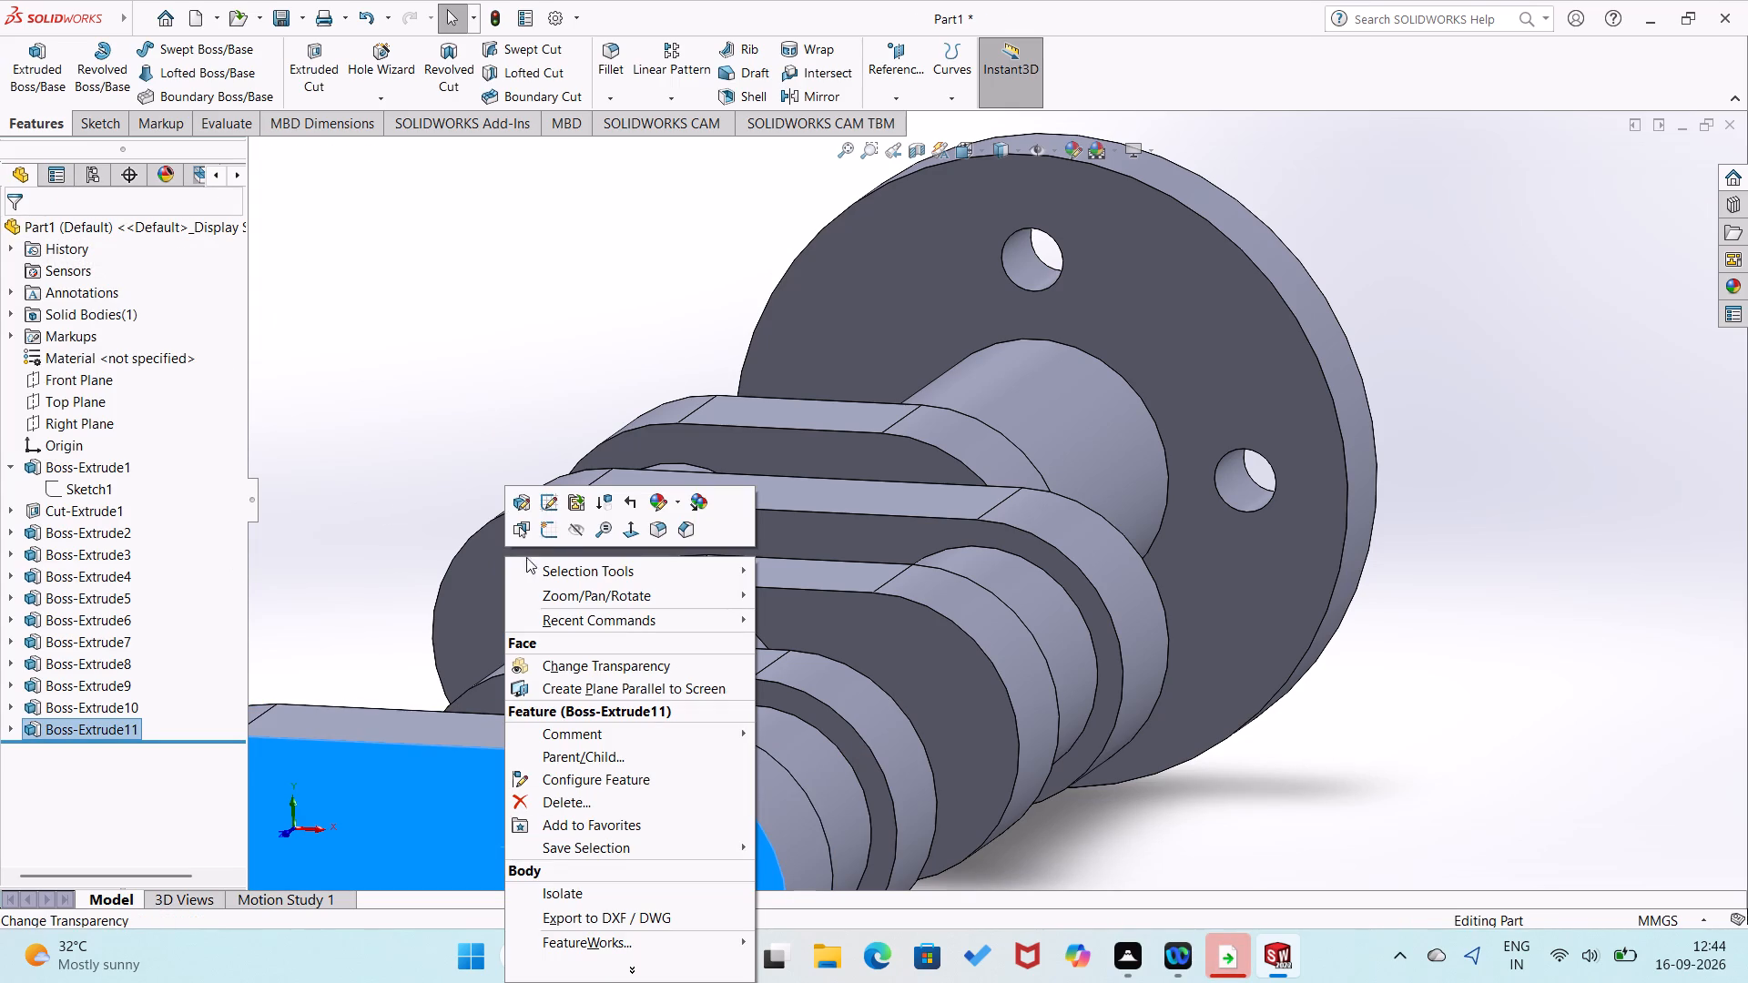
left_click(549, 535)
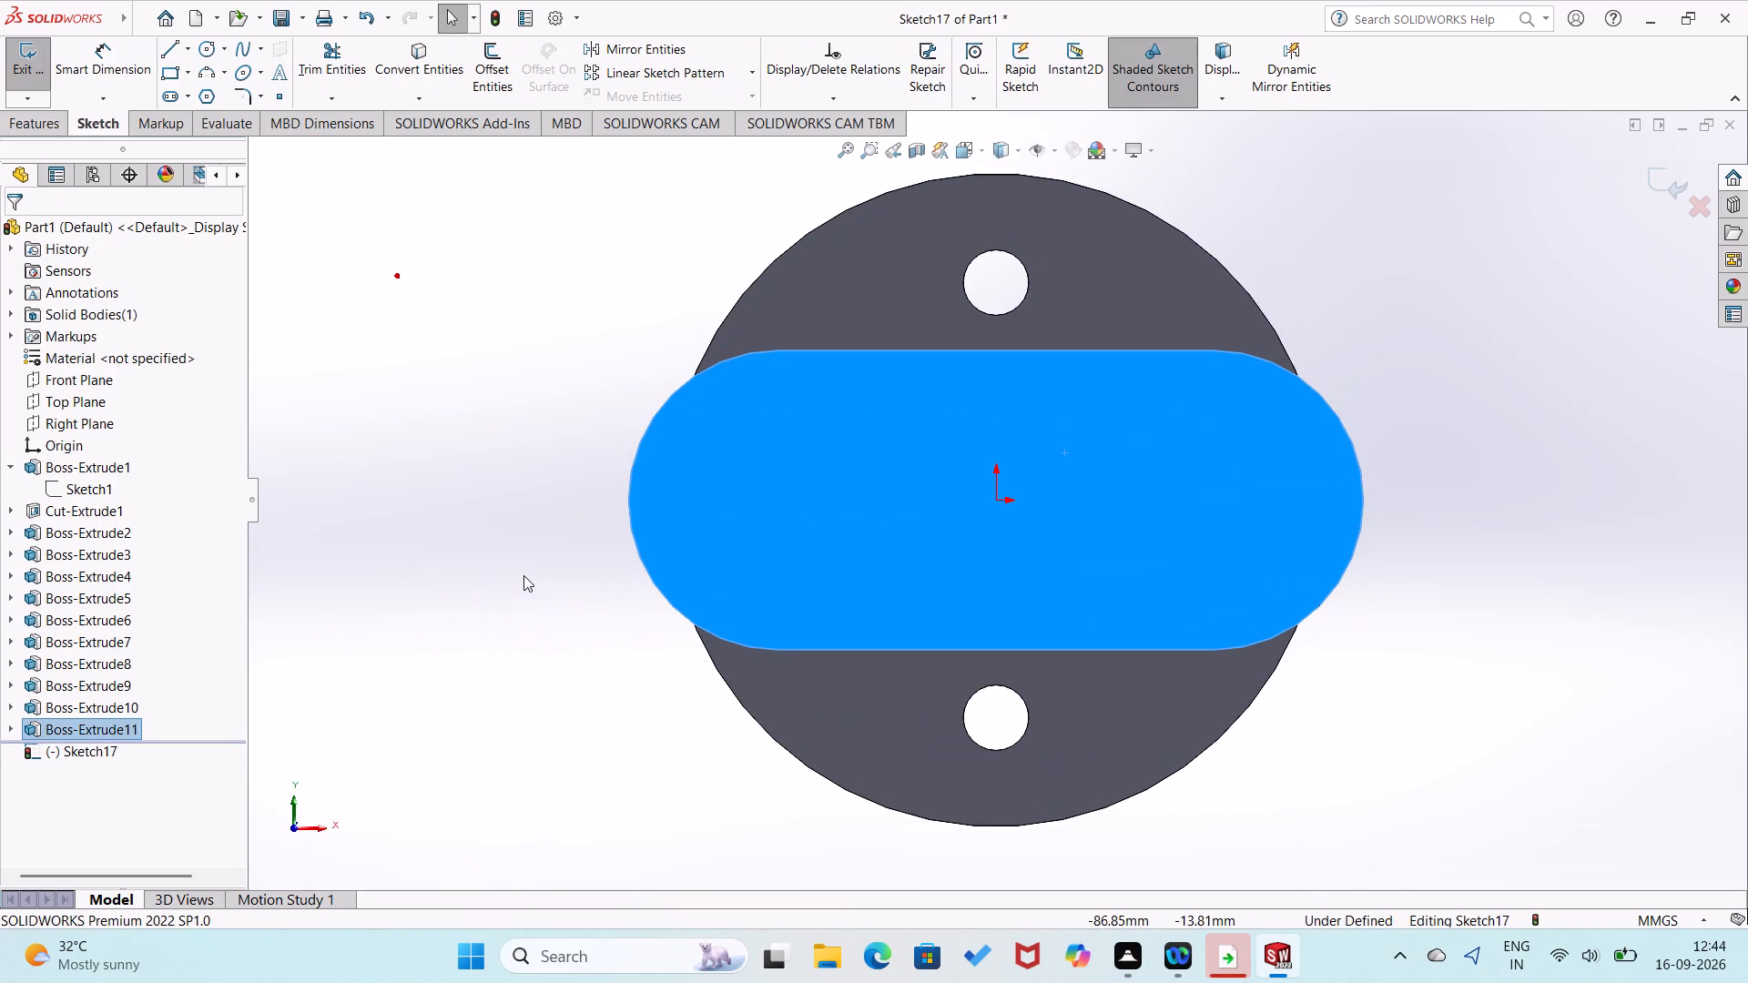
left_click(517, 580)
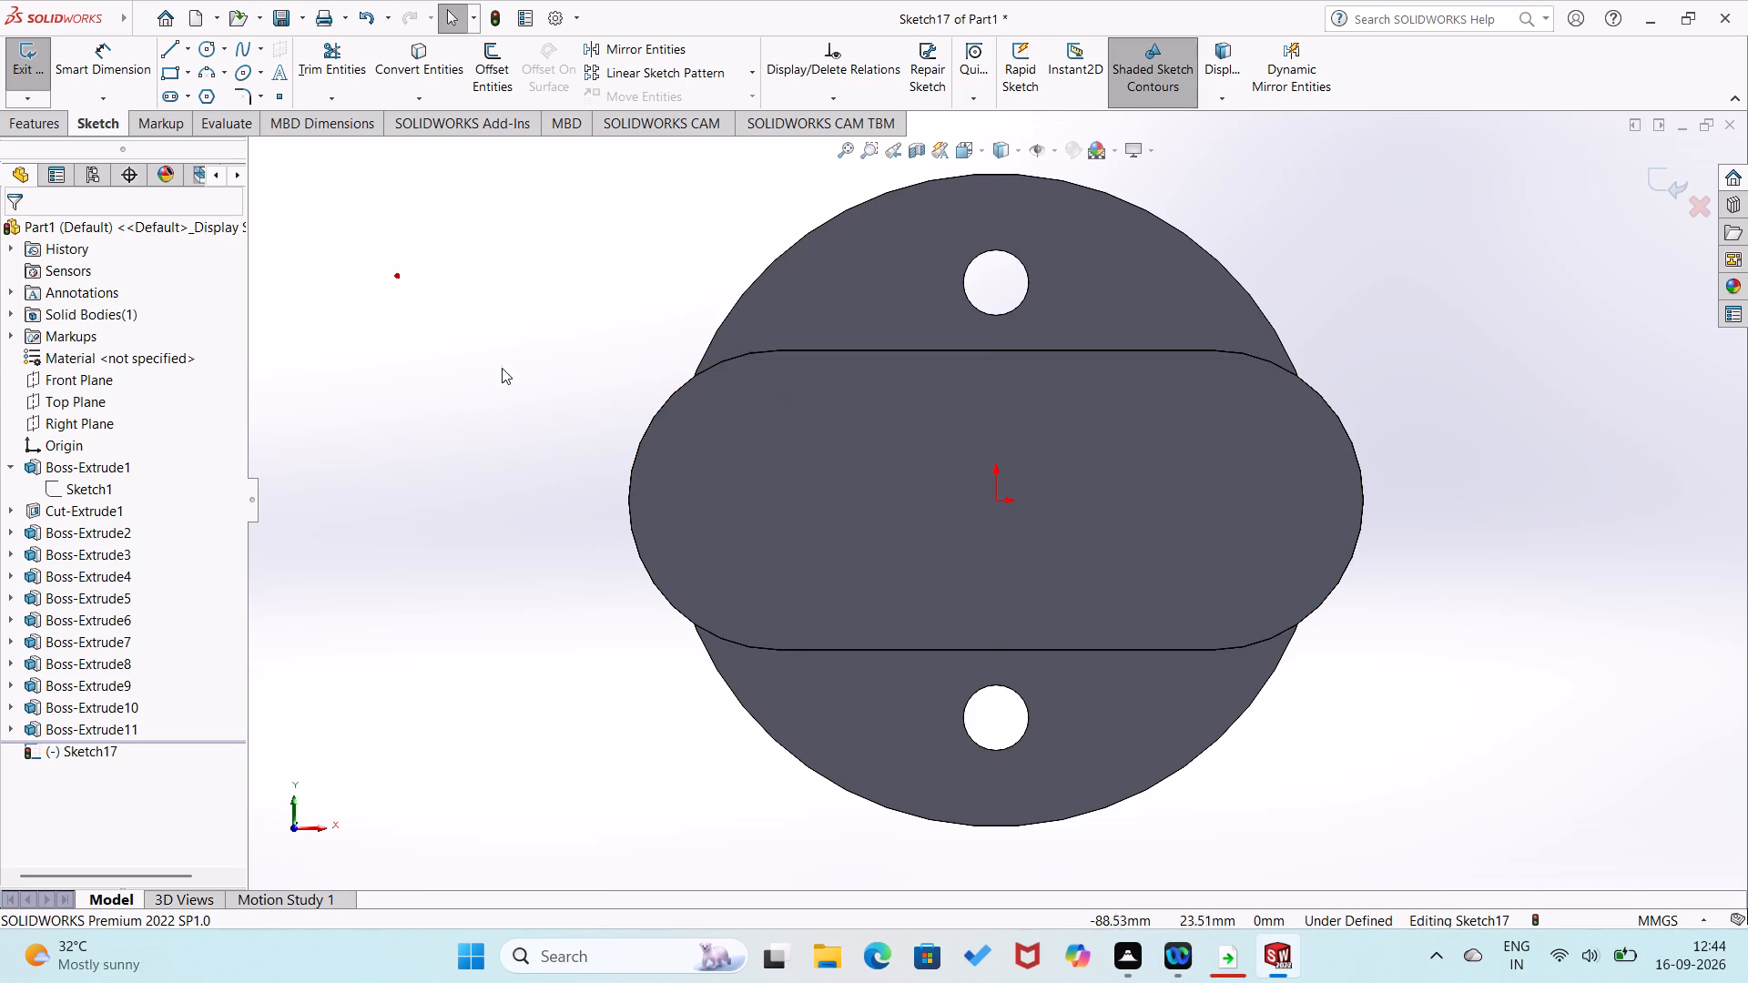
left_click(179, 49)
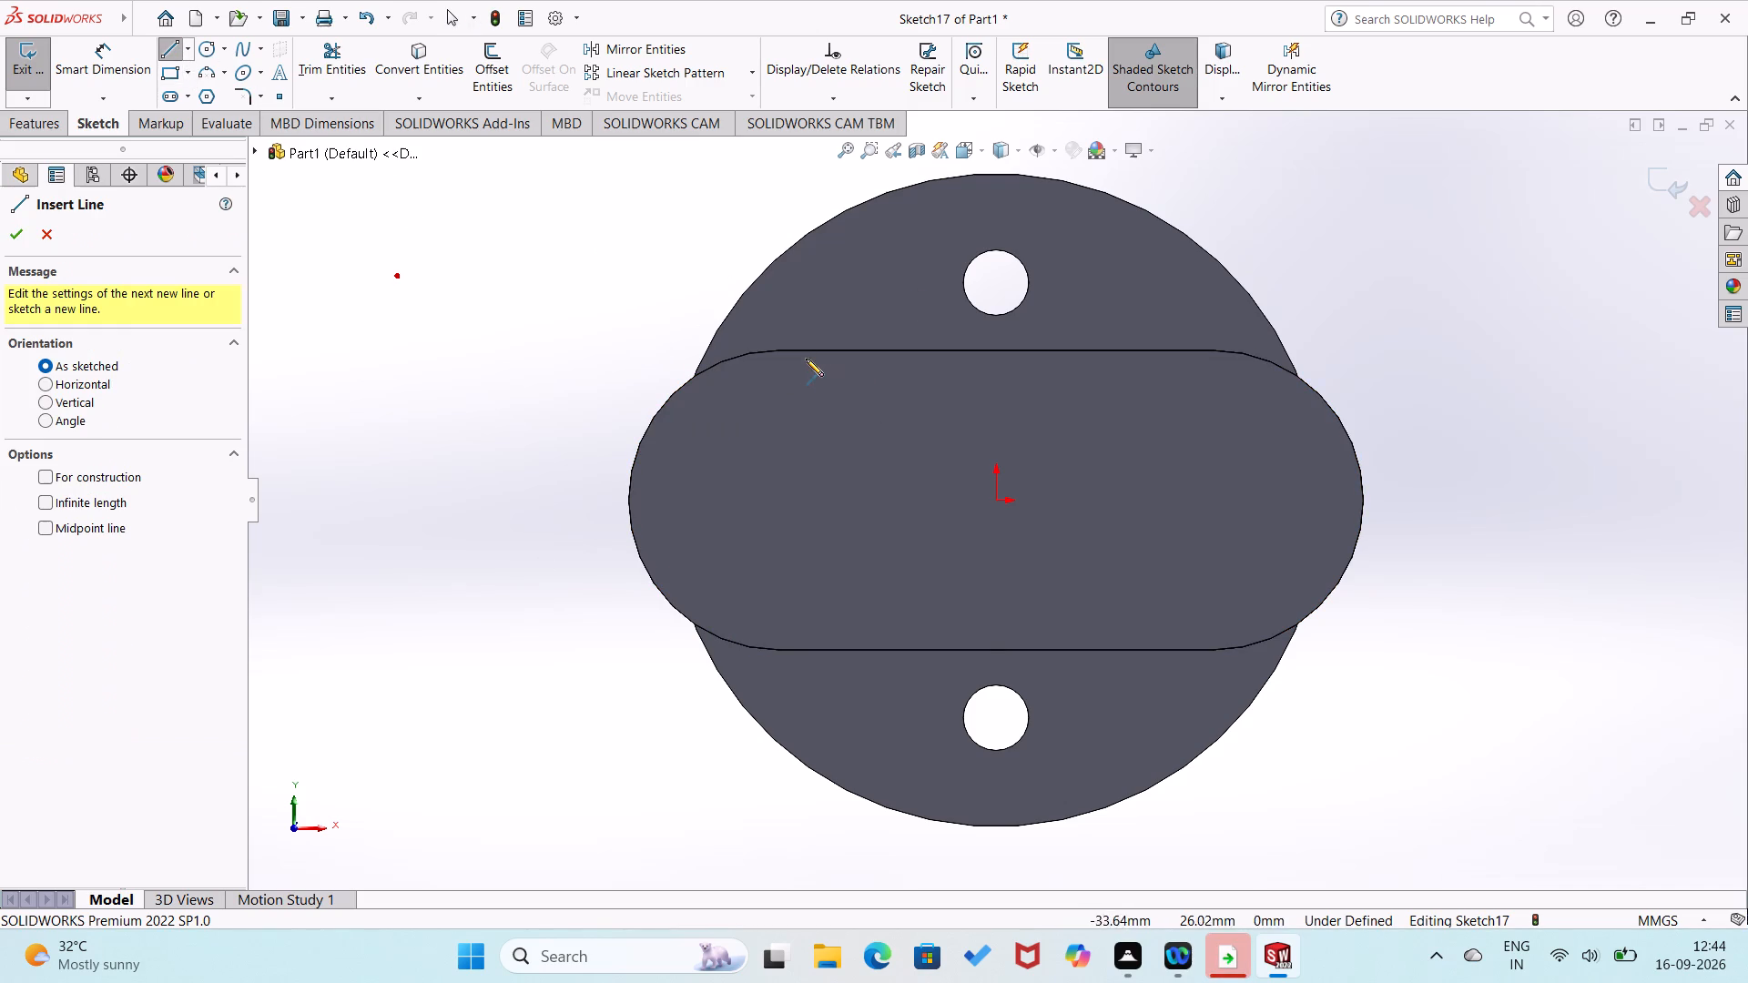
left_click(777, 350)
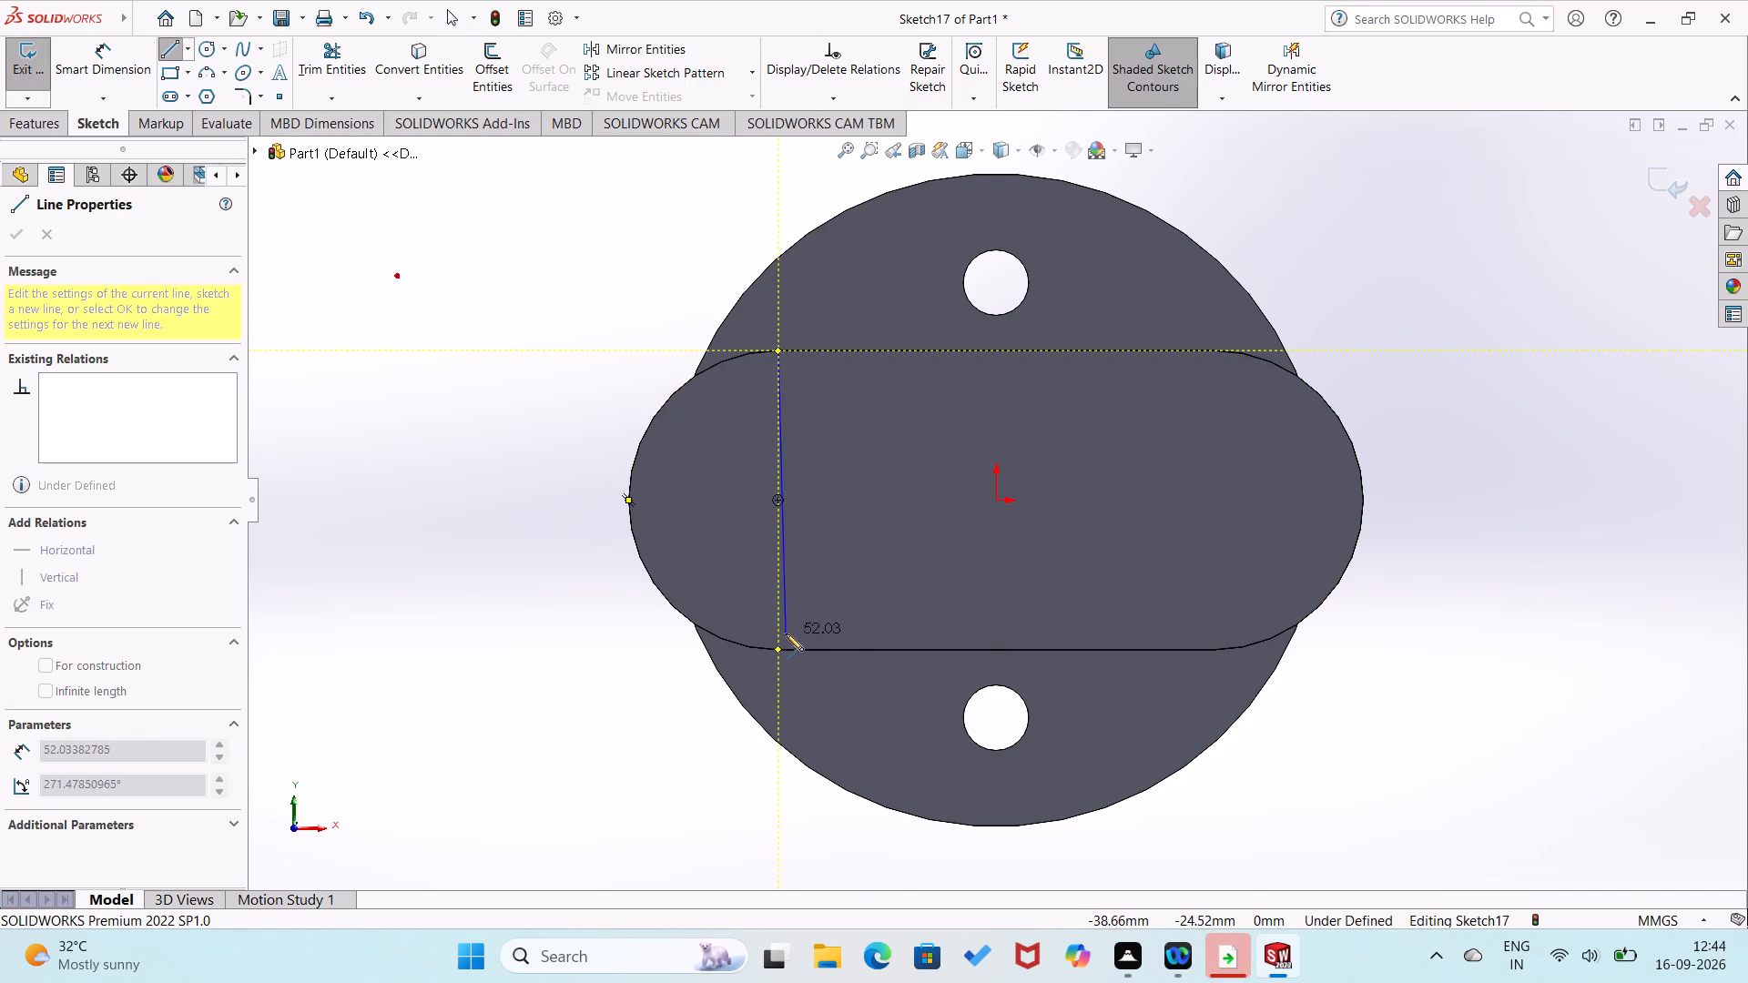
left_click(781, 648)
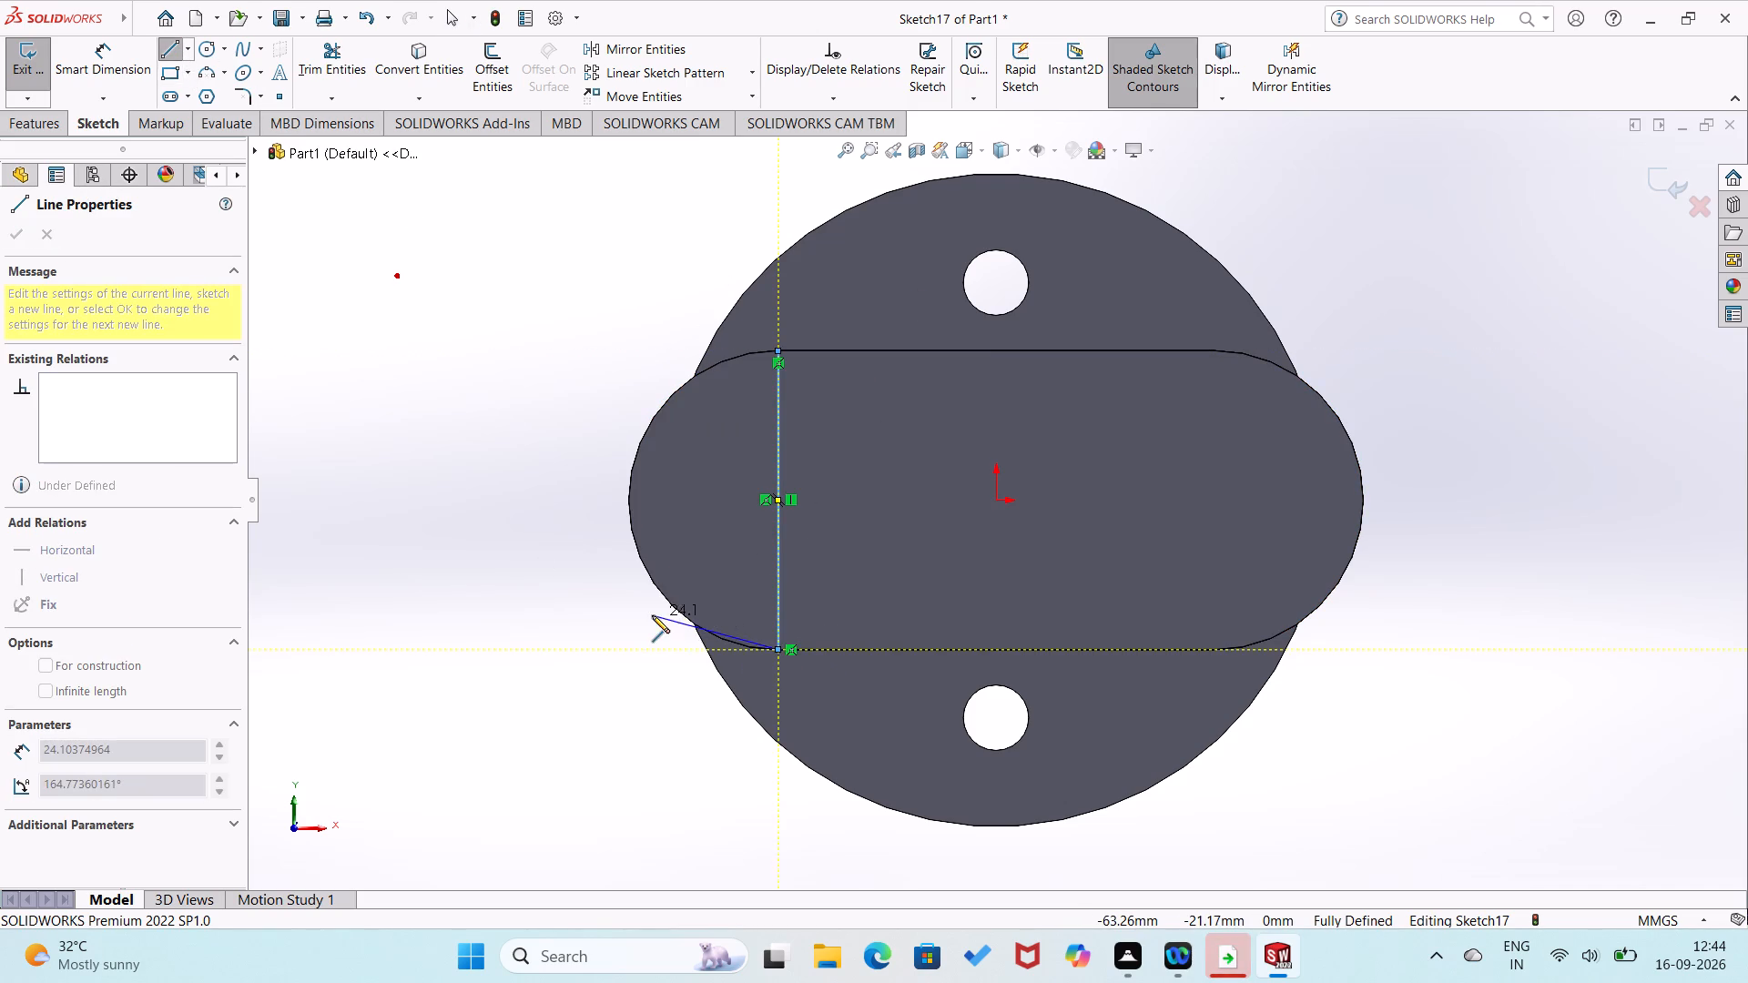
right_click(652, 615)
left_click(693, 582)
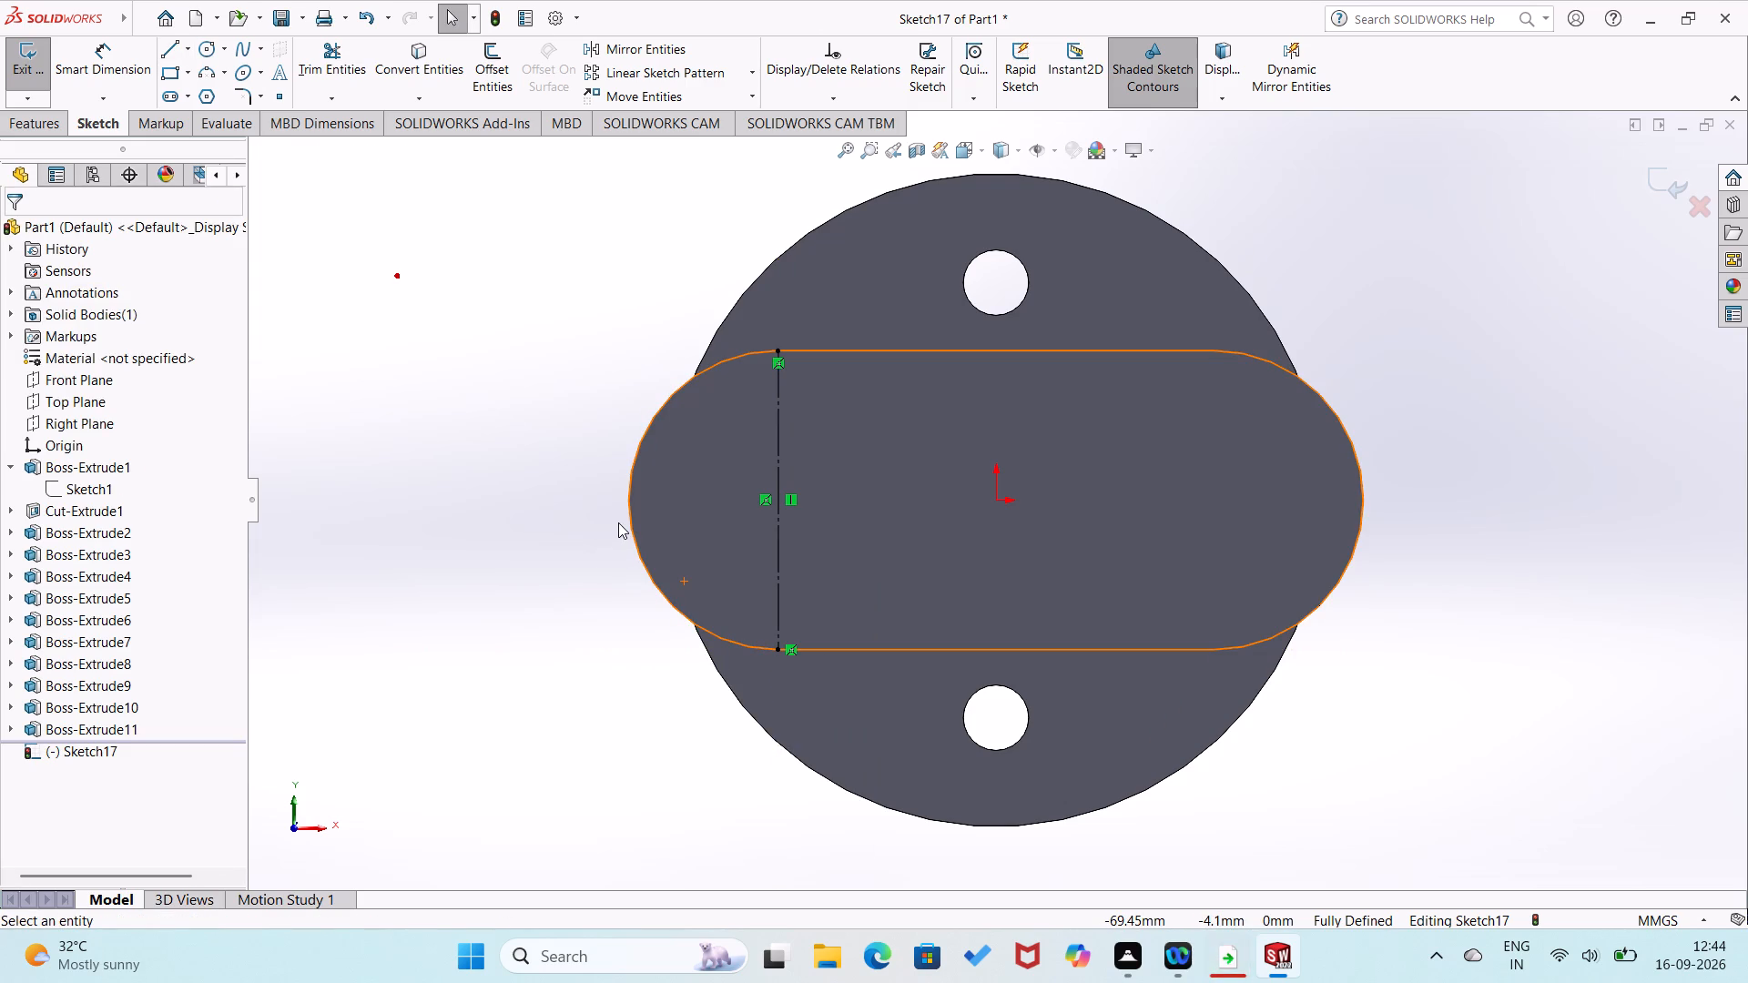
Sketch a circle about 31.4 mm in diameter centred on the construction line's midpoint.
left_click(210, 52)
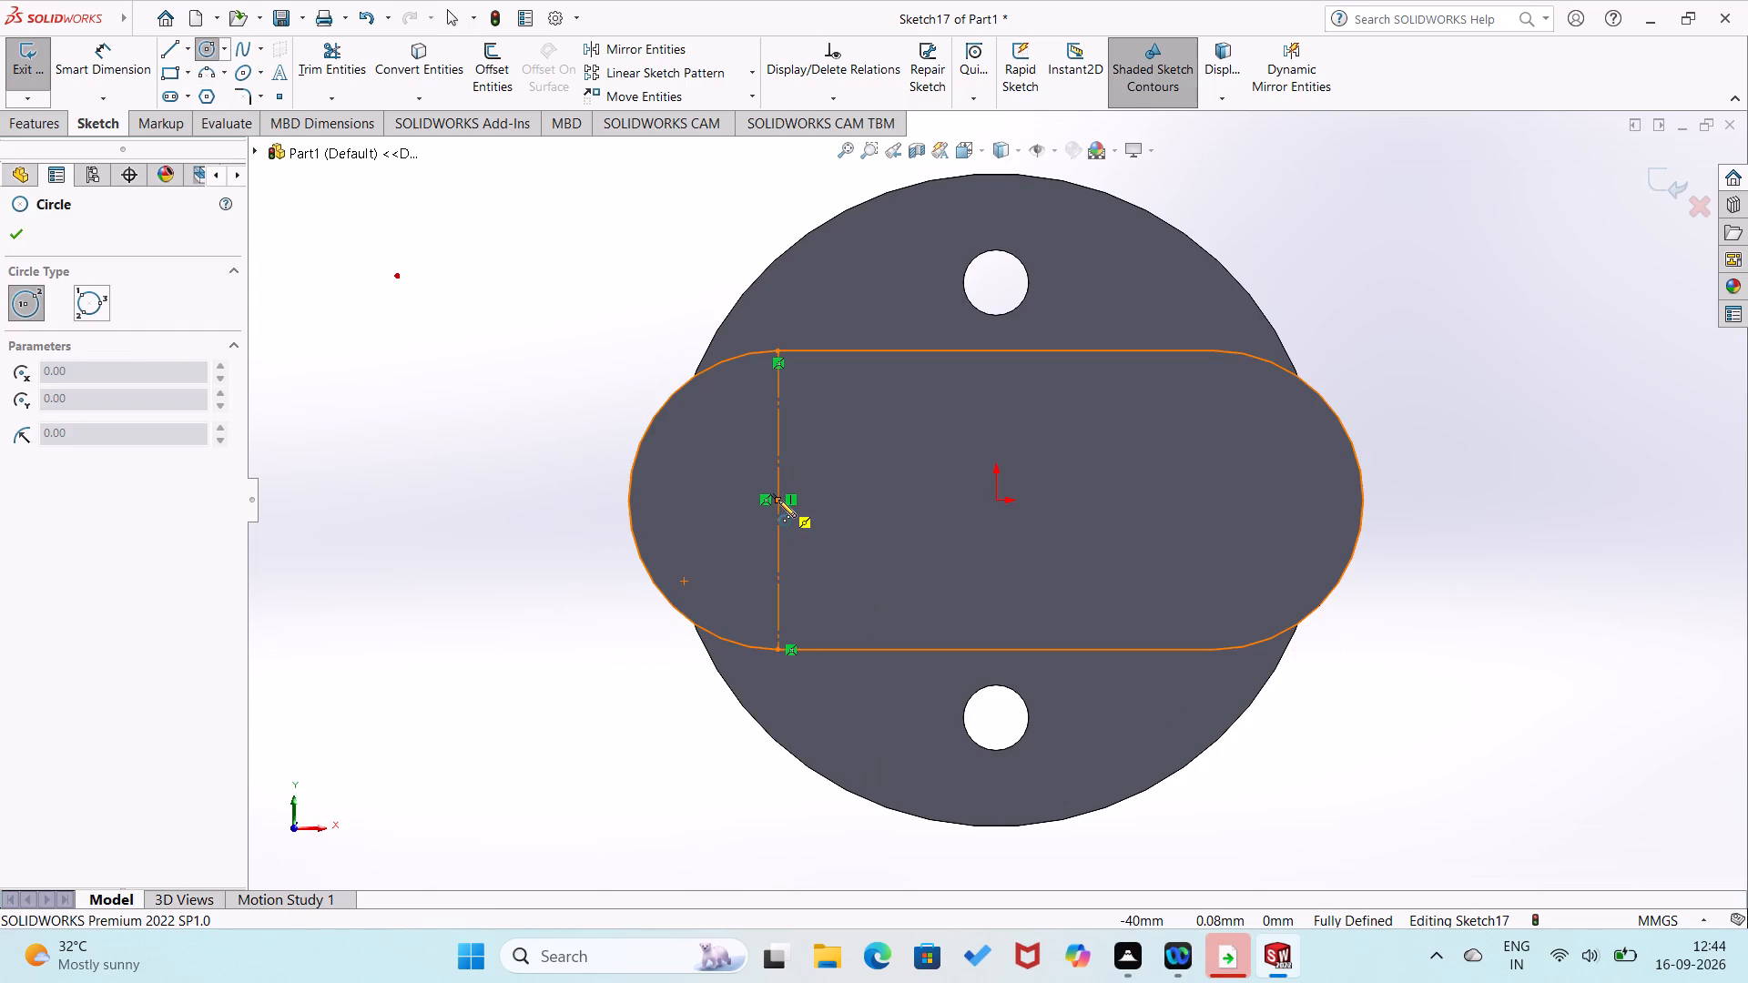
left_click(778, 500)
left_click(827, 571)
Dimension the circle's diameter as 40 mm.
right_click_drag(882, 561, 994, 306)
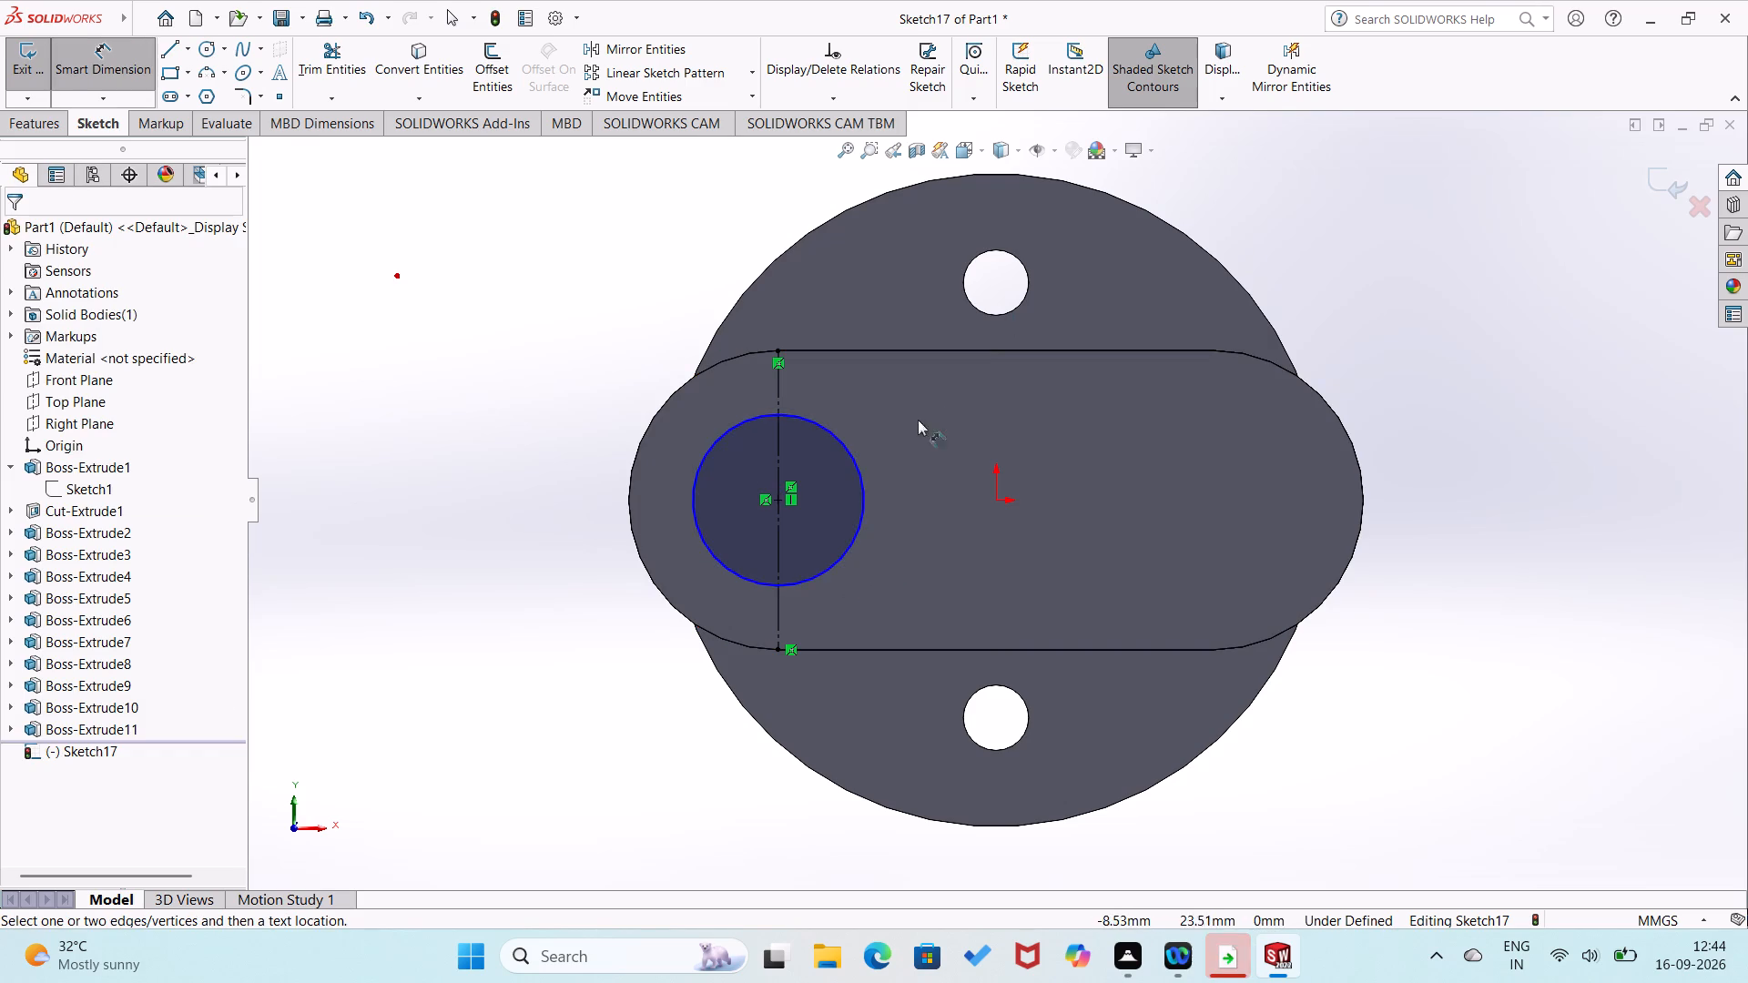
left_click(851, 536)
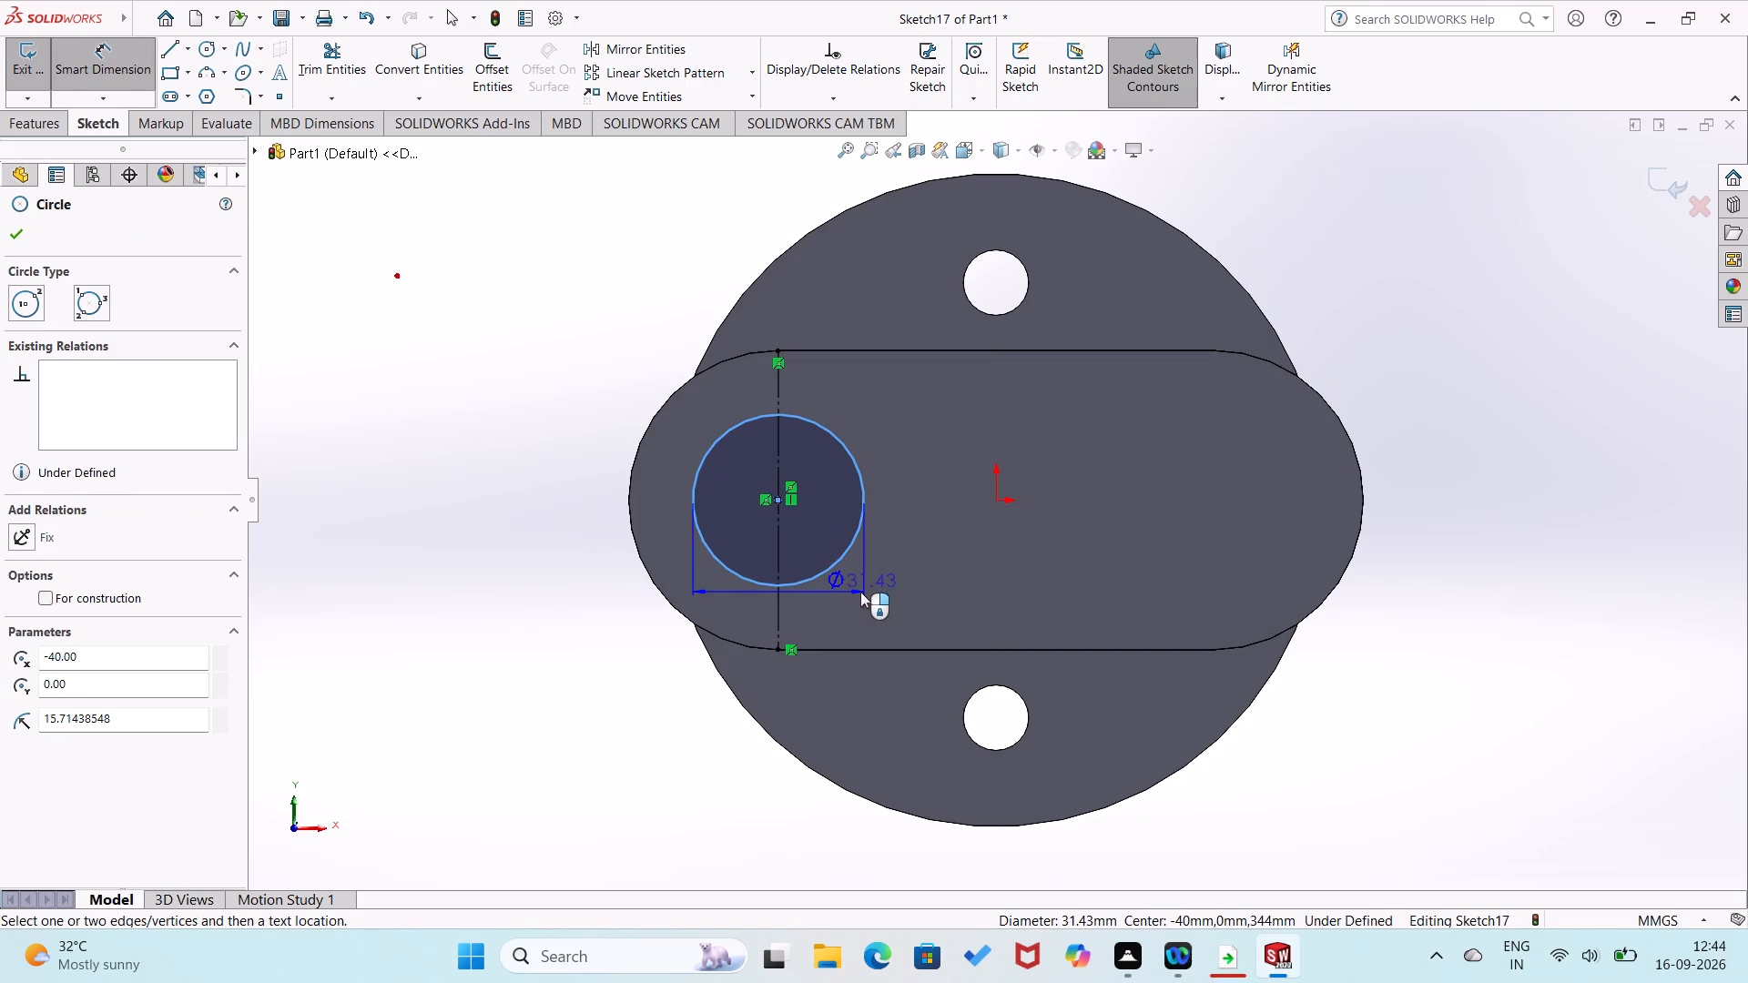
left_click(862, 592)
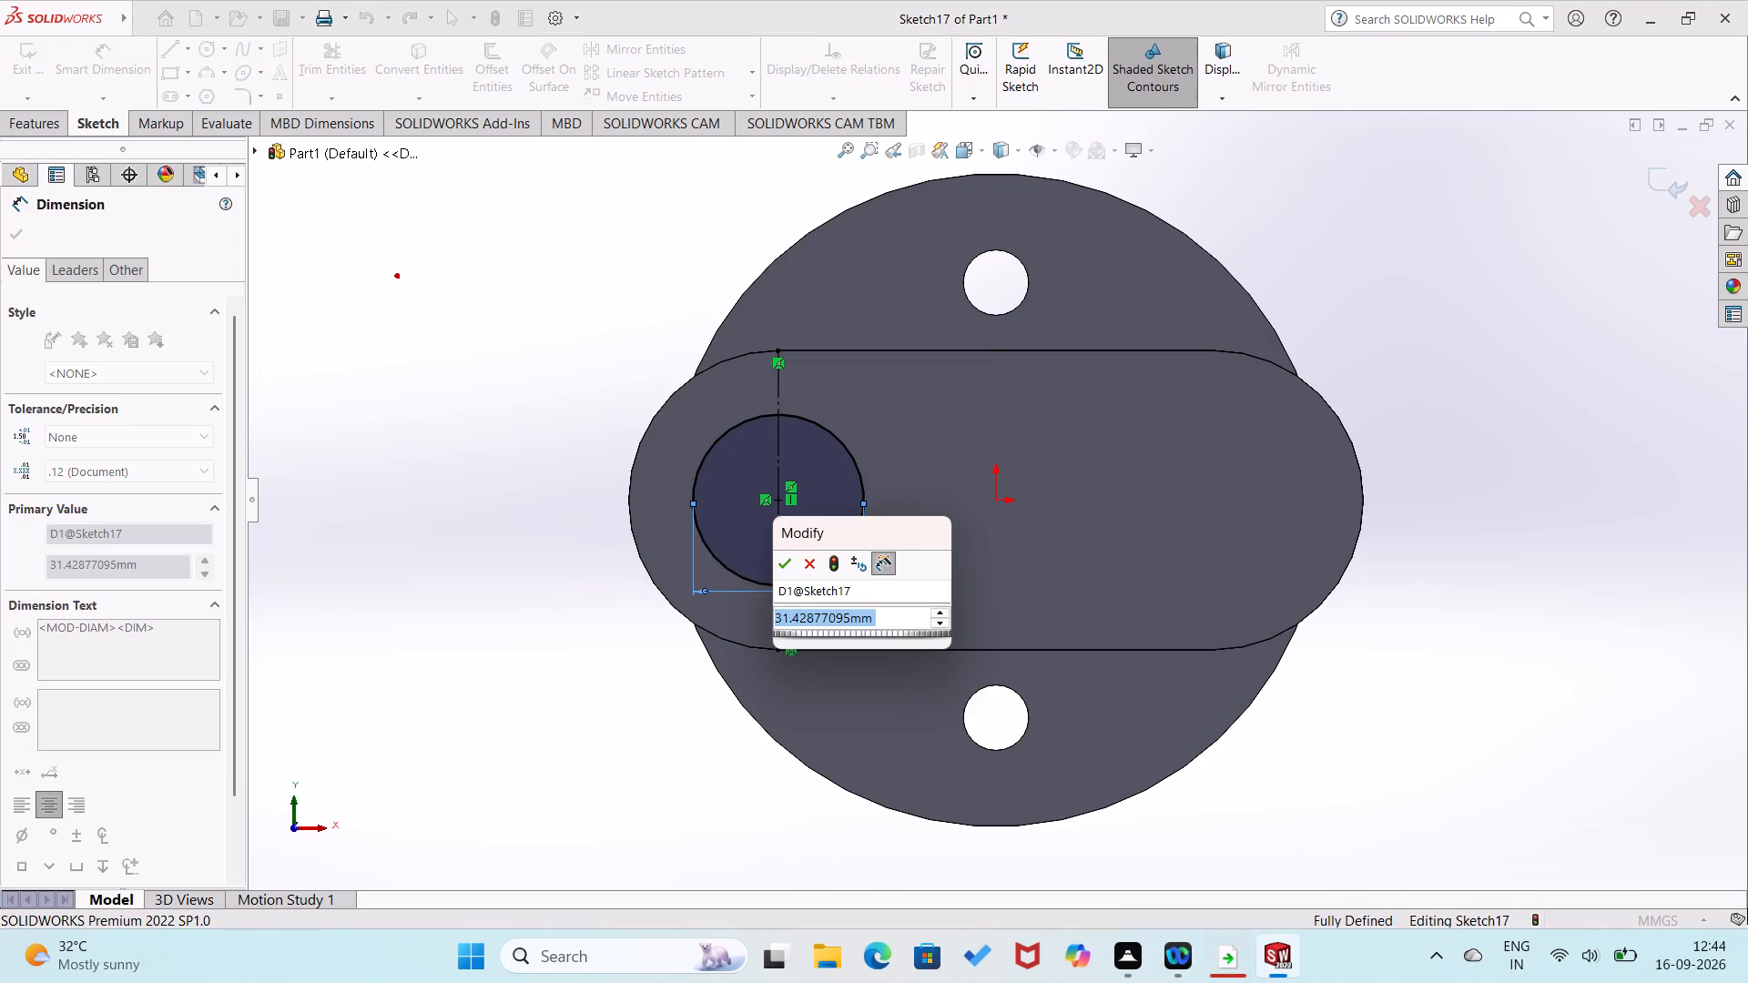
key("4")
key("0")
key("Return")
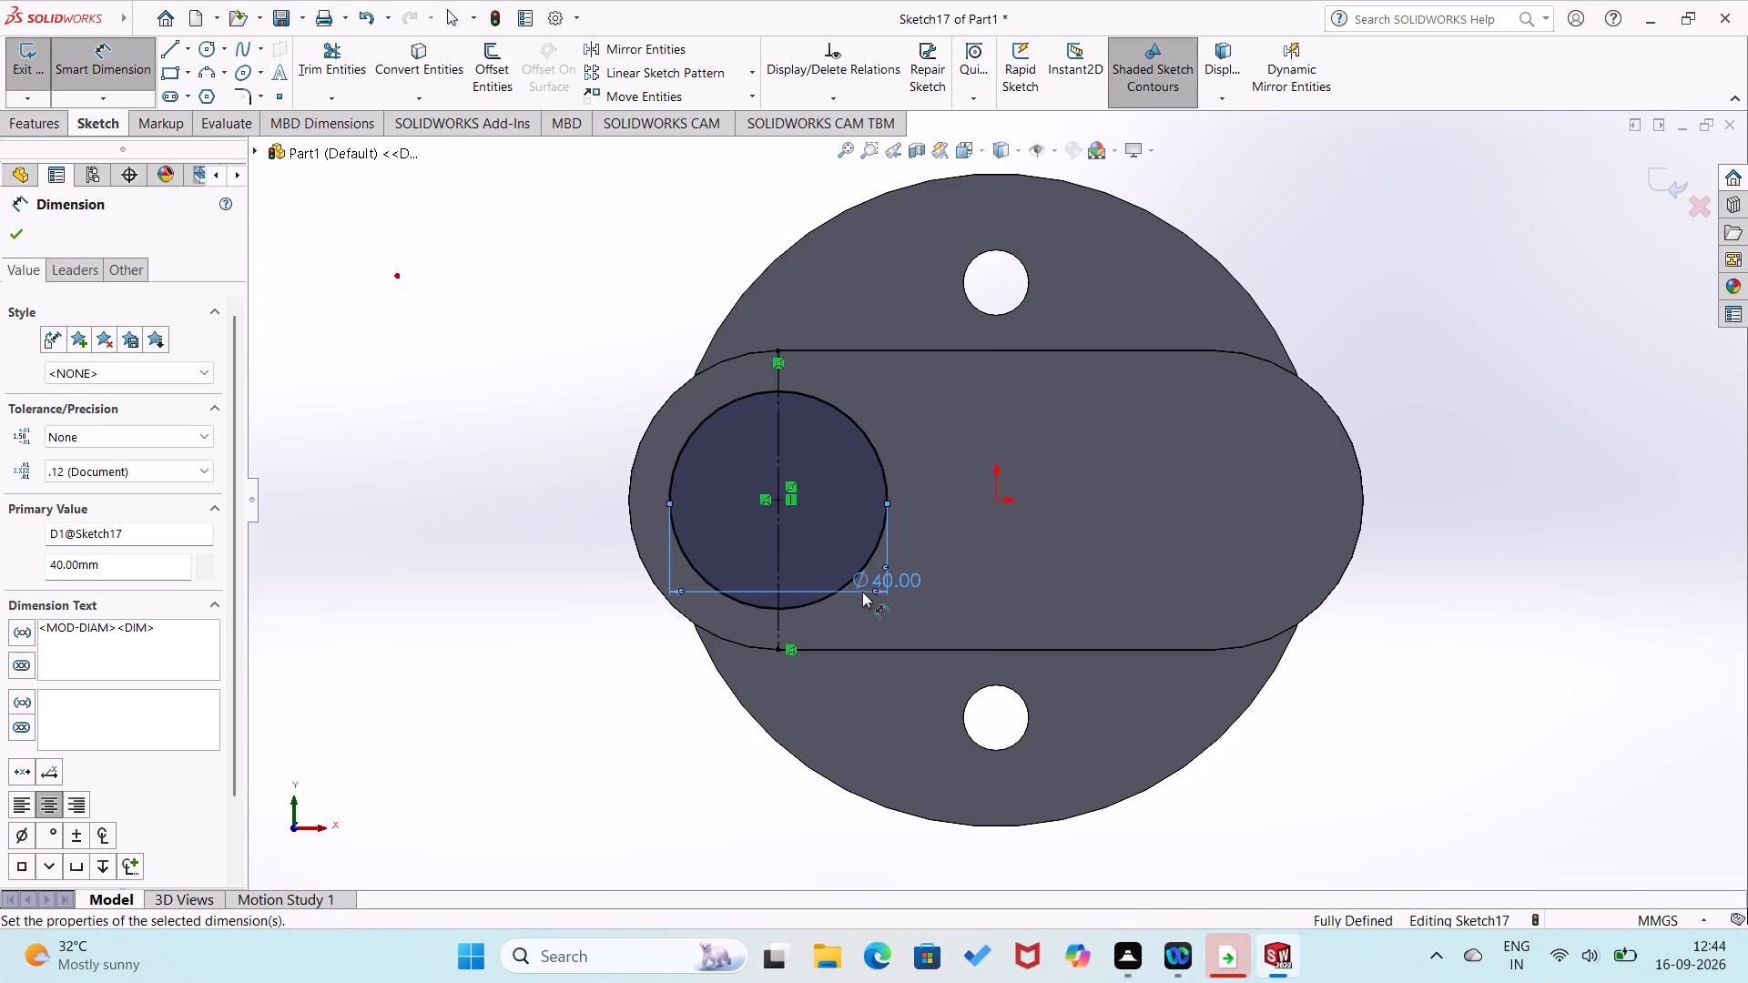
Extrude the 40 mm circle outward from the web's face as a 35 mm Blind boss with Merge result on.
left_click(28, 129)
left_click(45, 90)
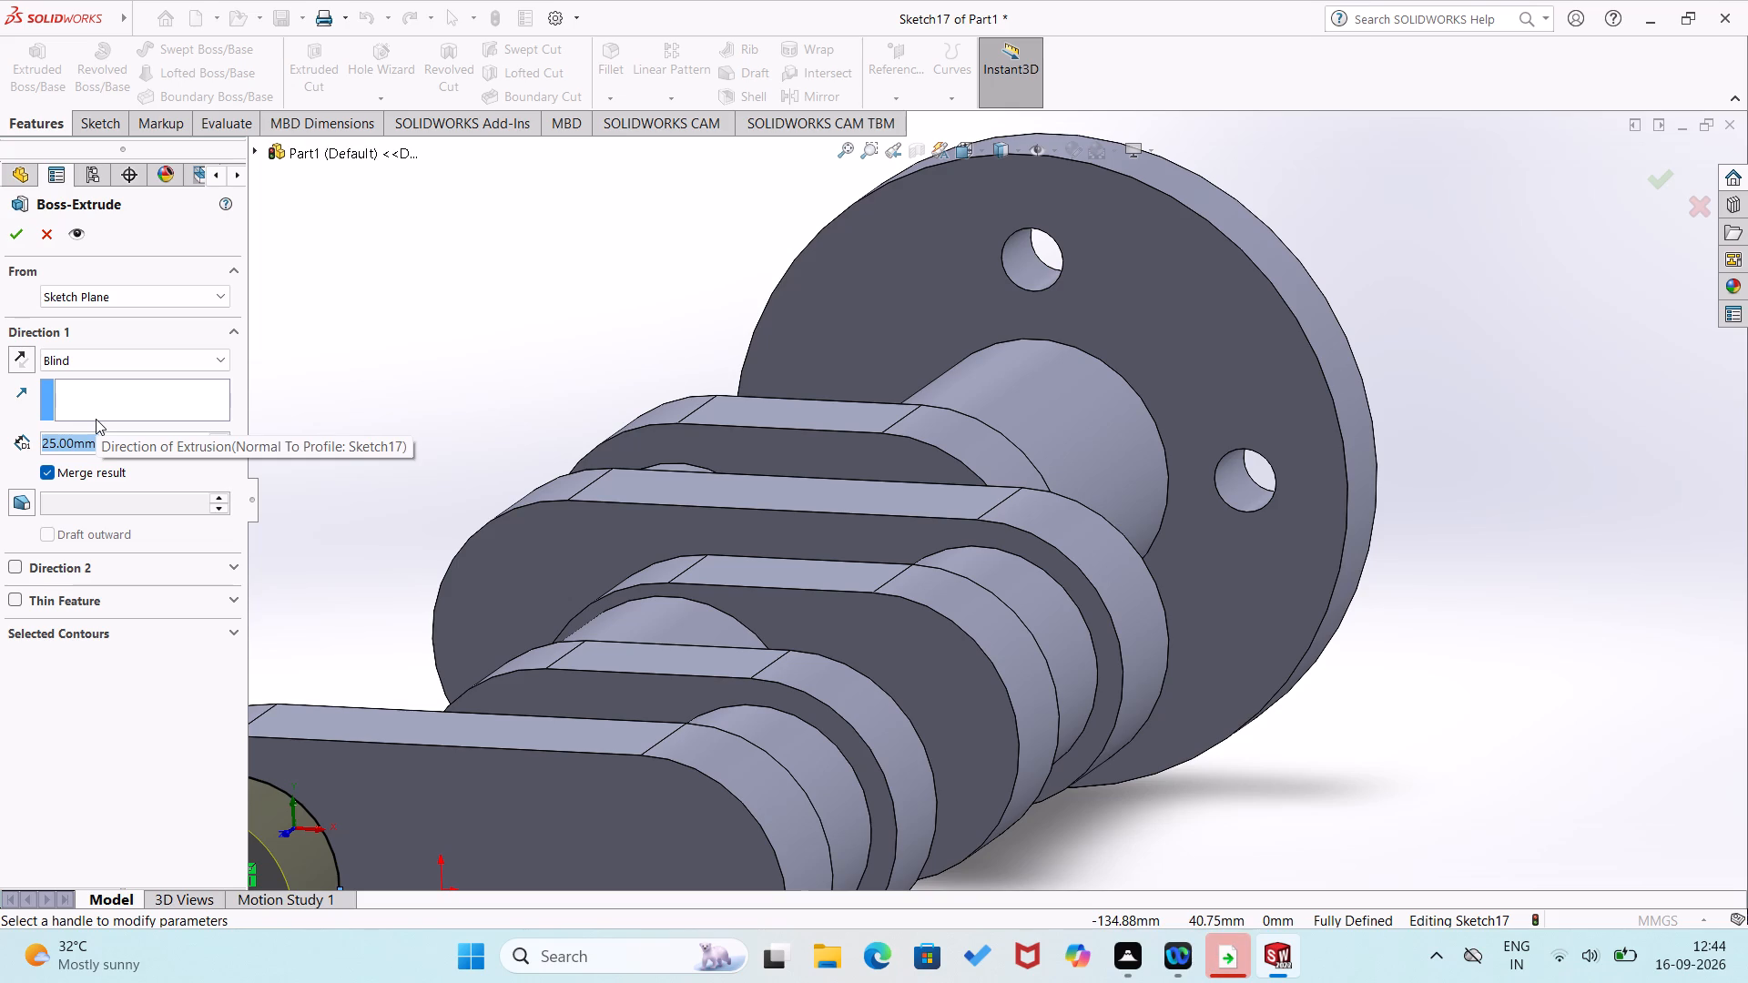
type("35")
key("Return")
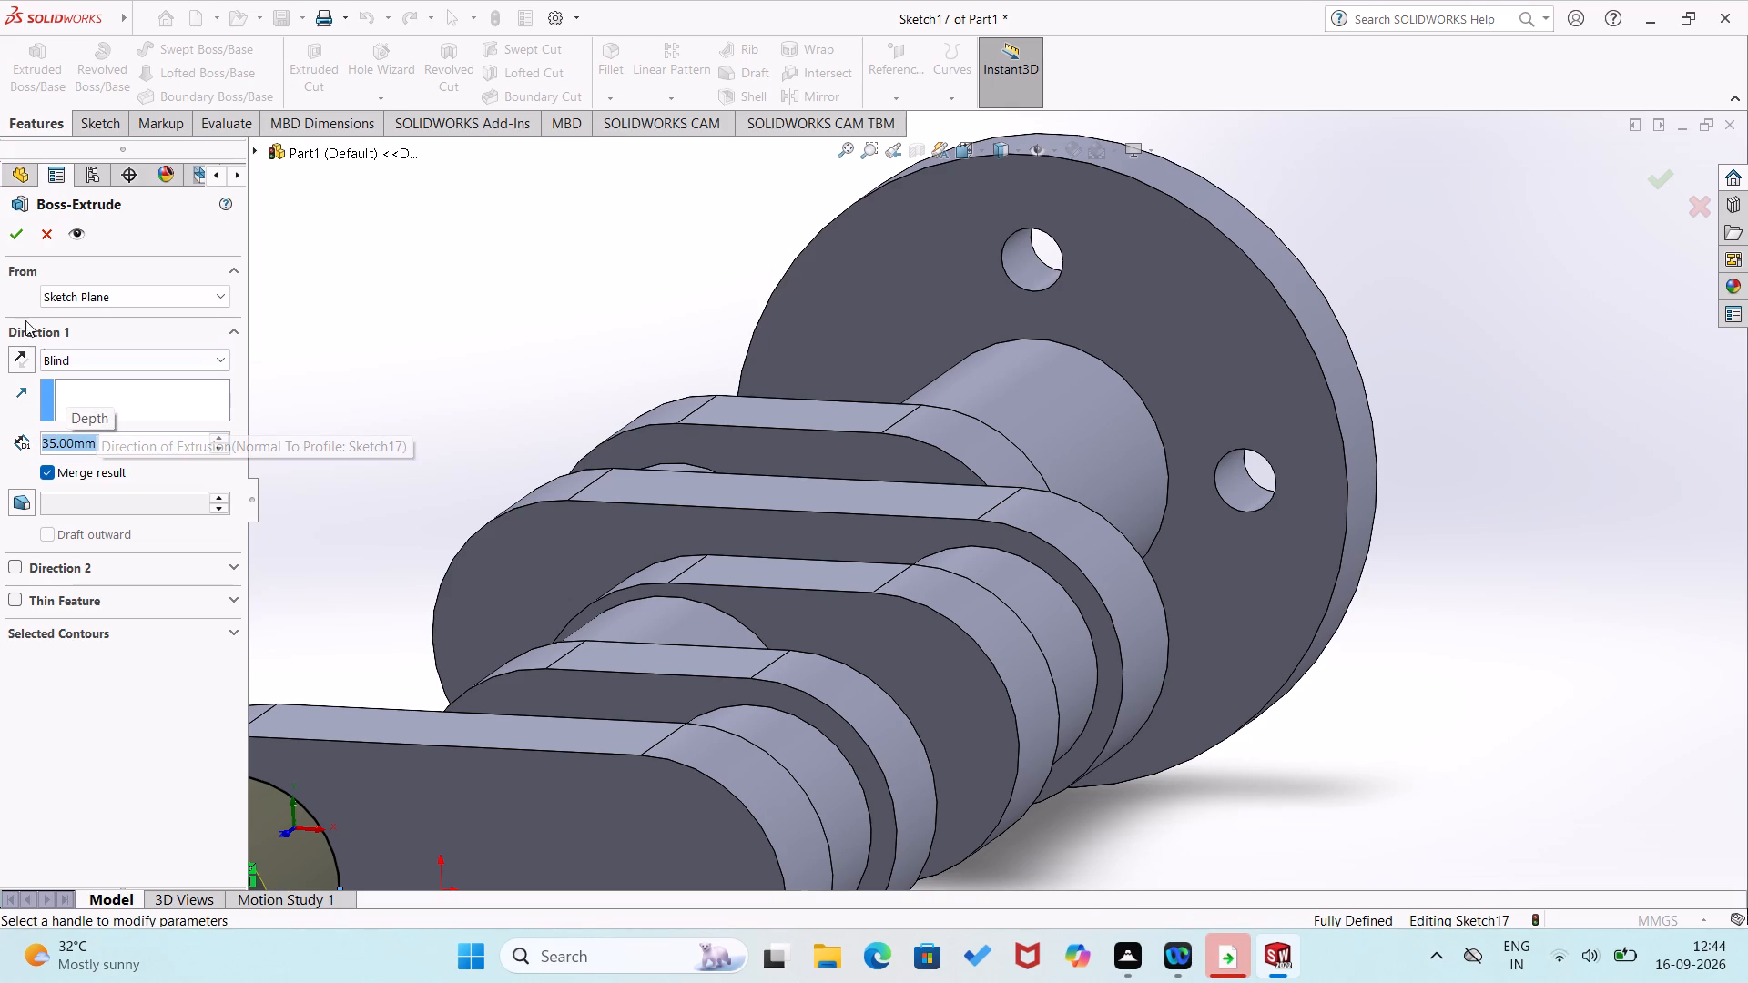
left_click(22, 244)
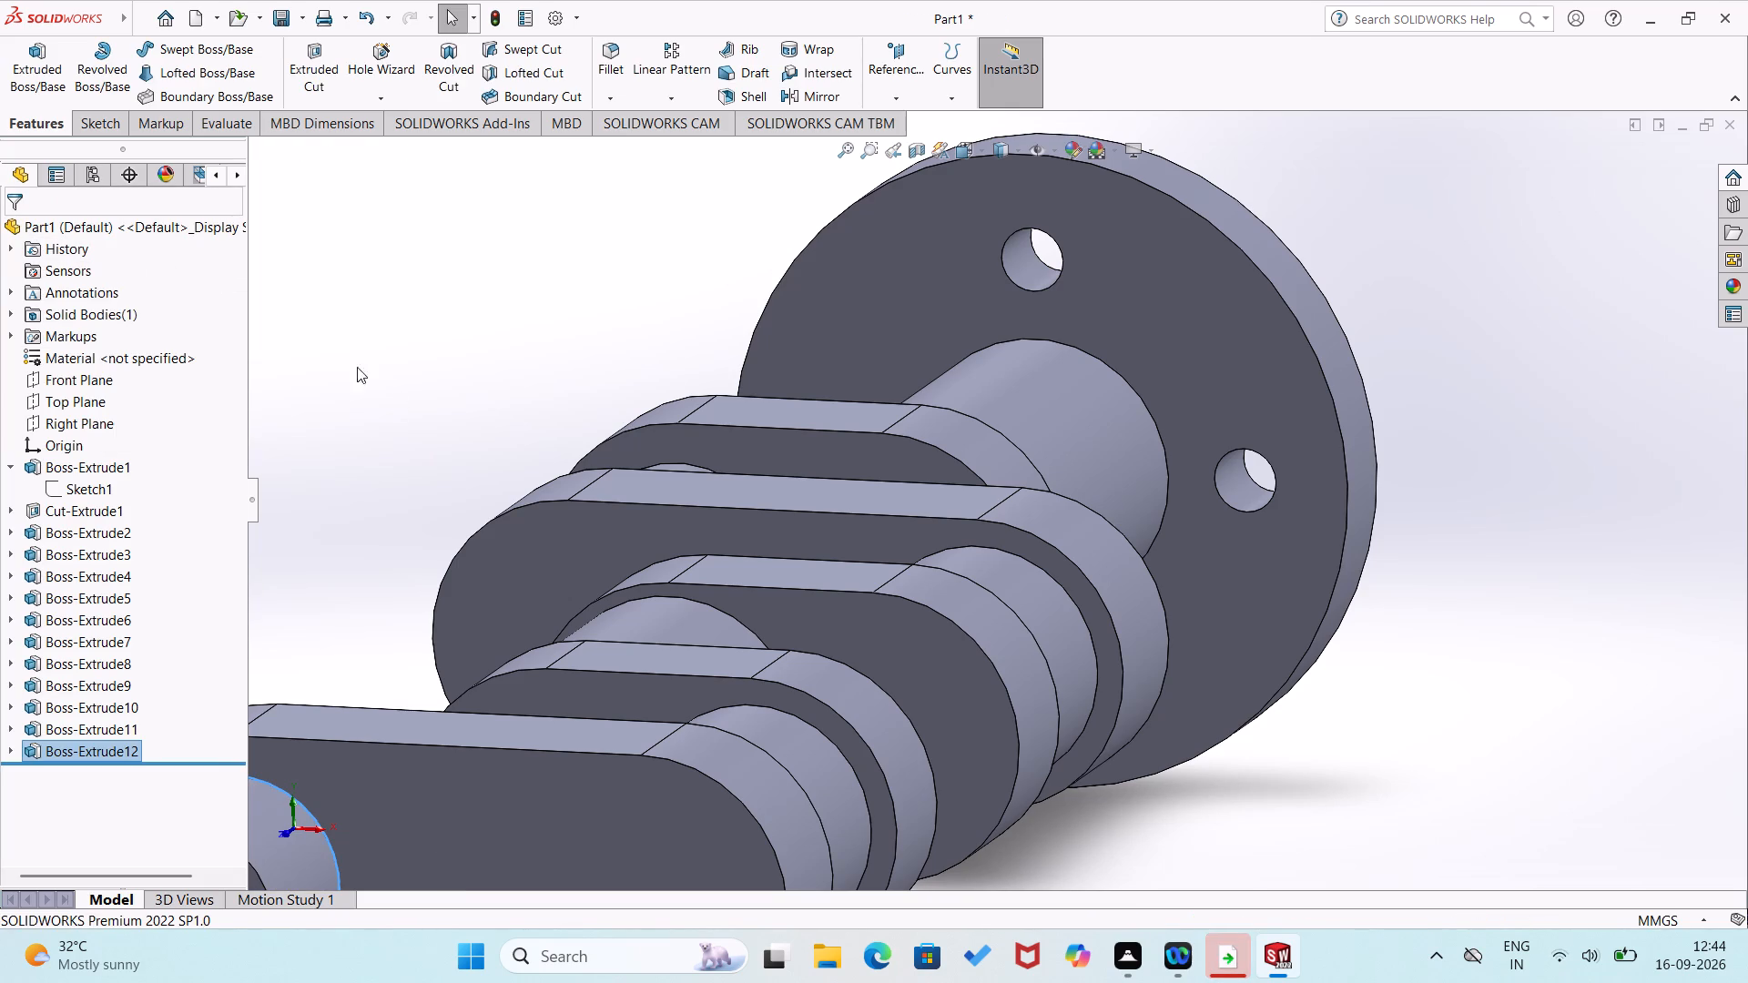
On the new cylinder's end face, sketch a horizontal straight slot from its centre toward the origin, about 11.9 mm wide.
scroll(414, 410, "up", 1)
scroll(414, 410, "down", 2)
scroll(414, 410, "up", 3)
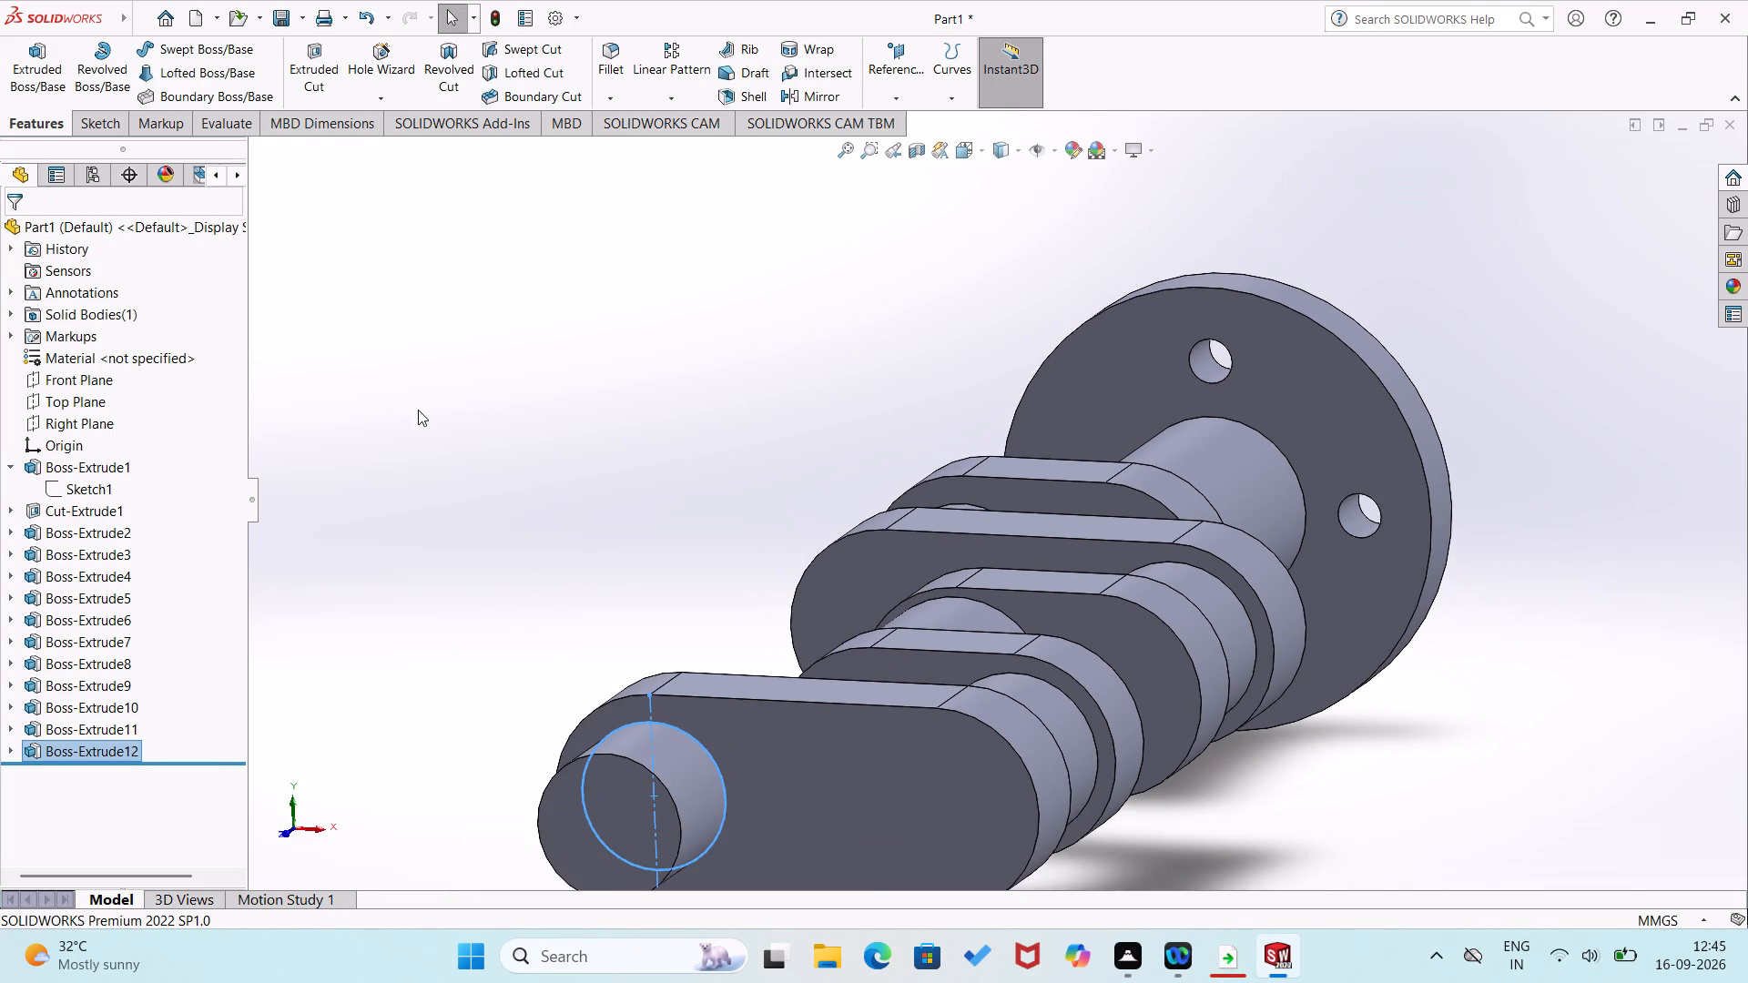
left_click(313, 365)
left_click(583, 800)
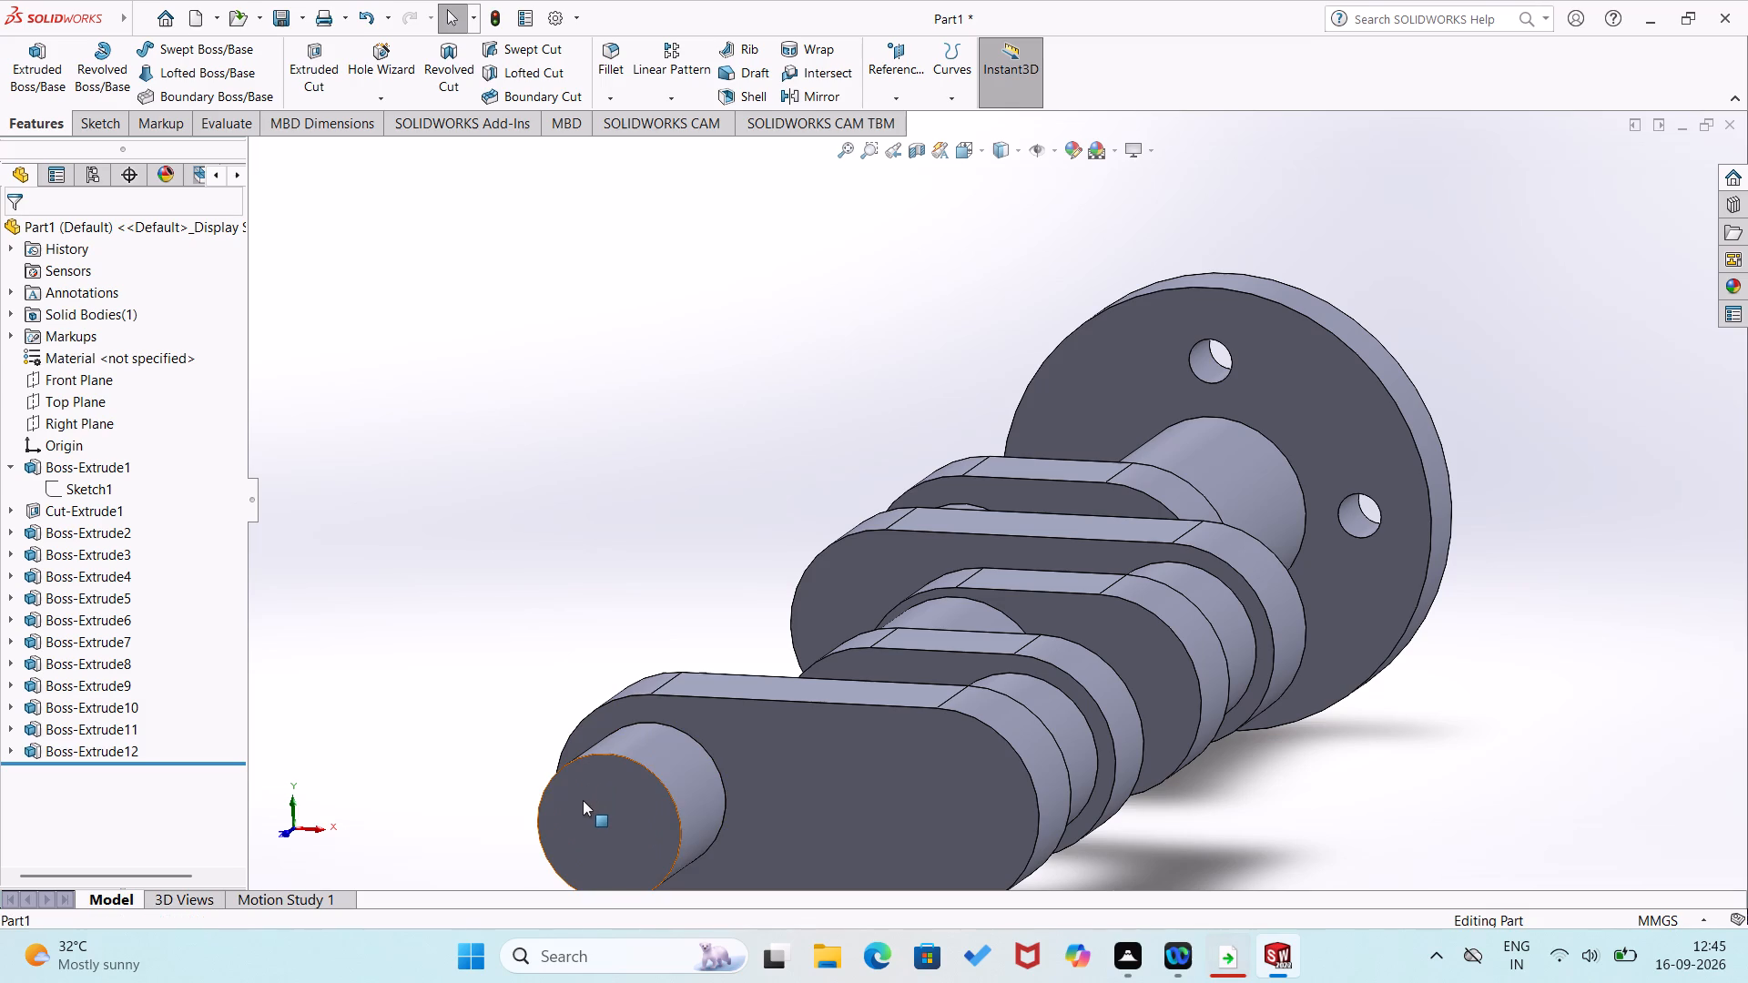
left_click(658, 744)
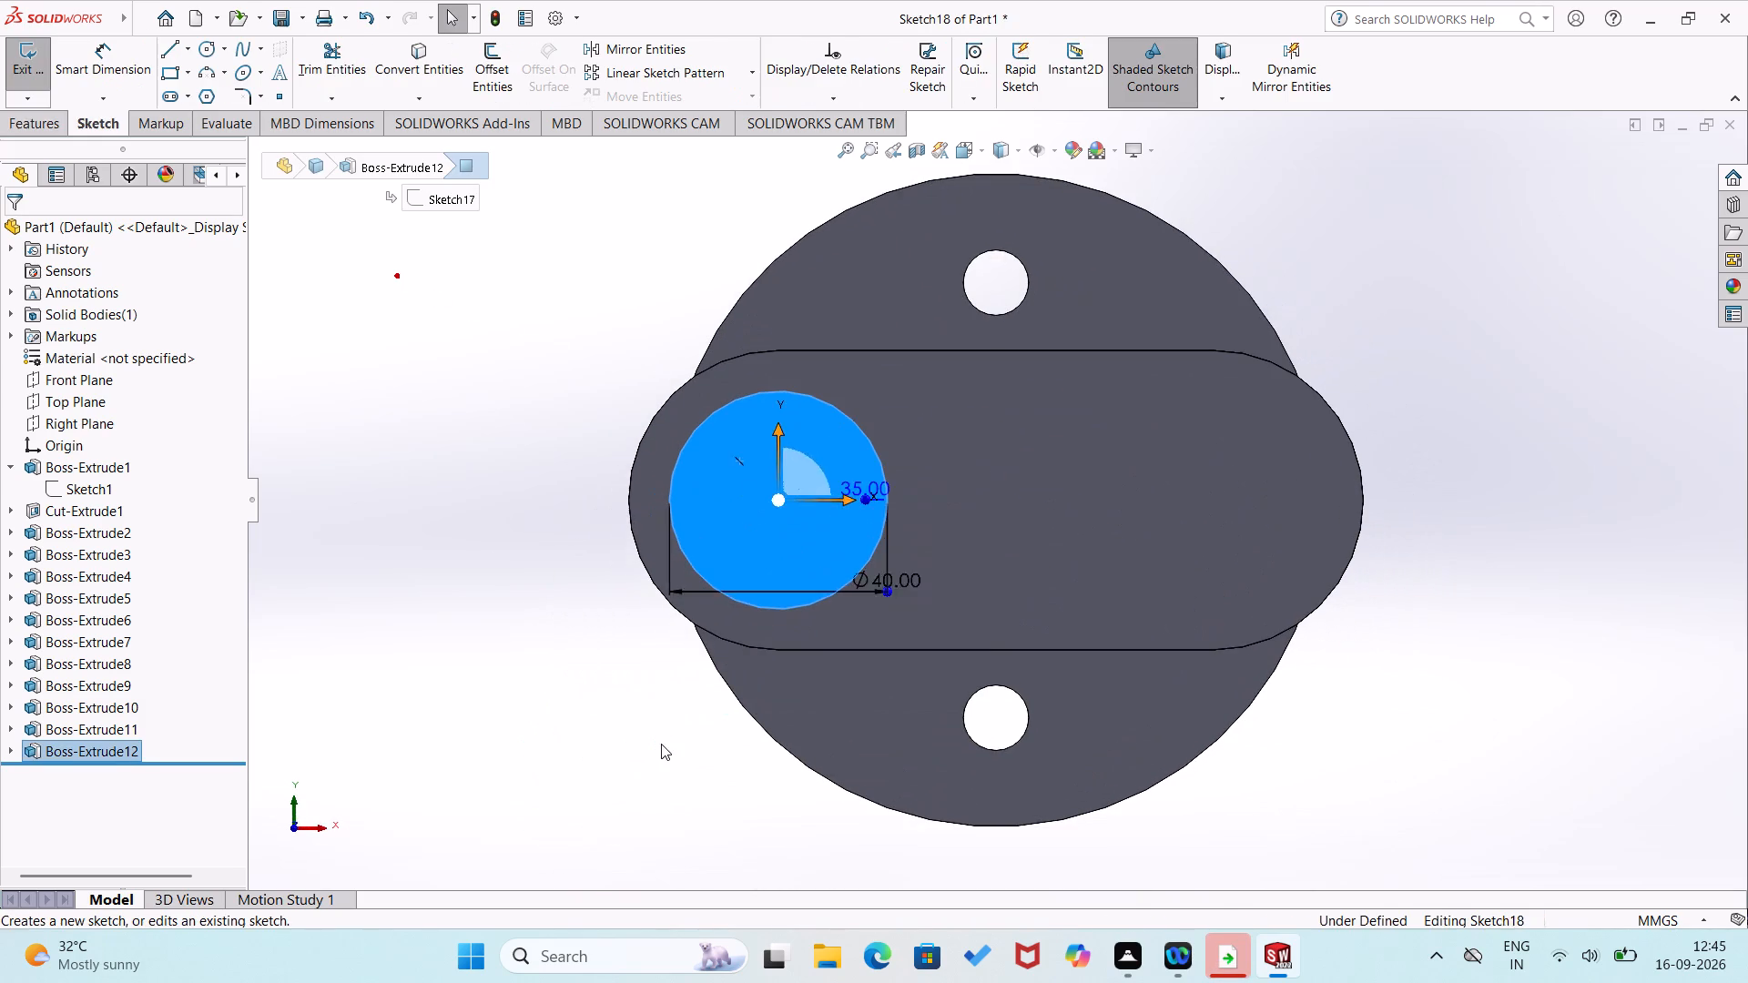
left_click(630, 752)
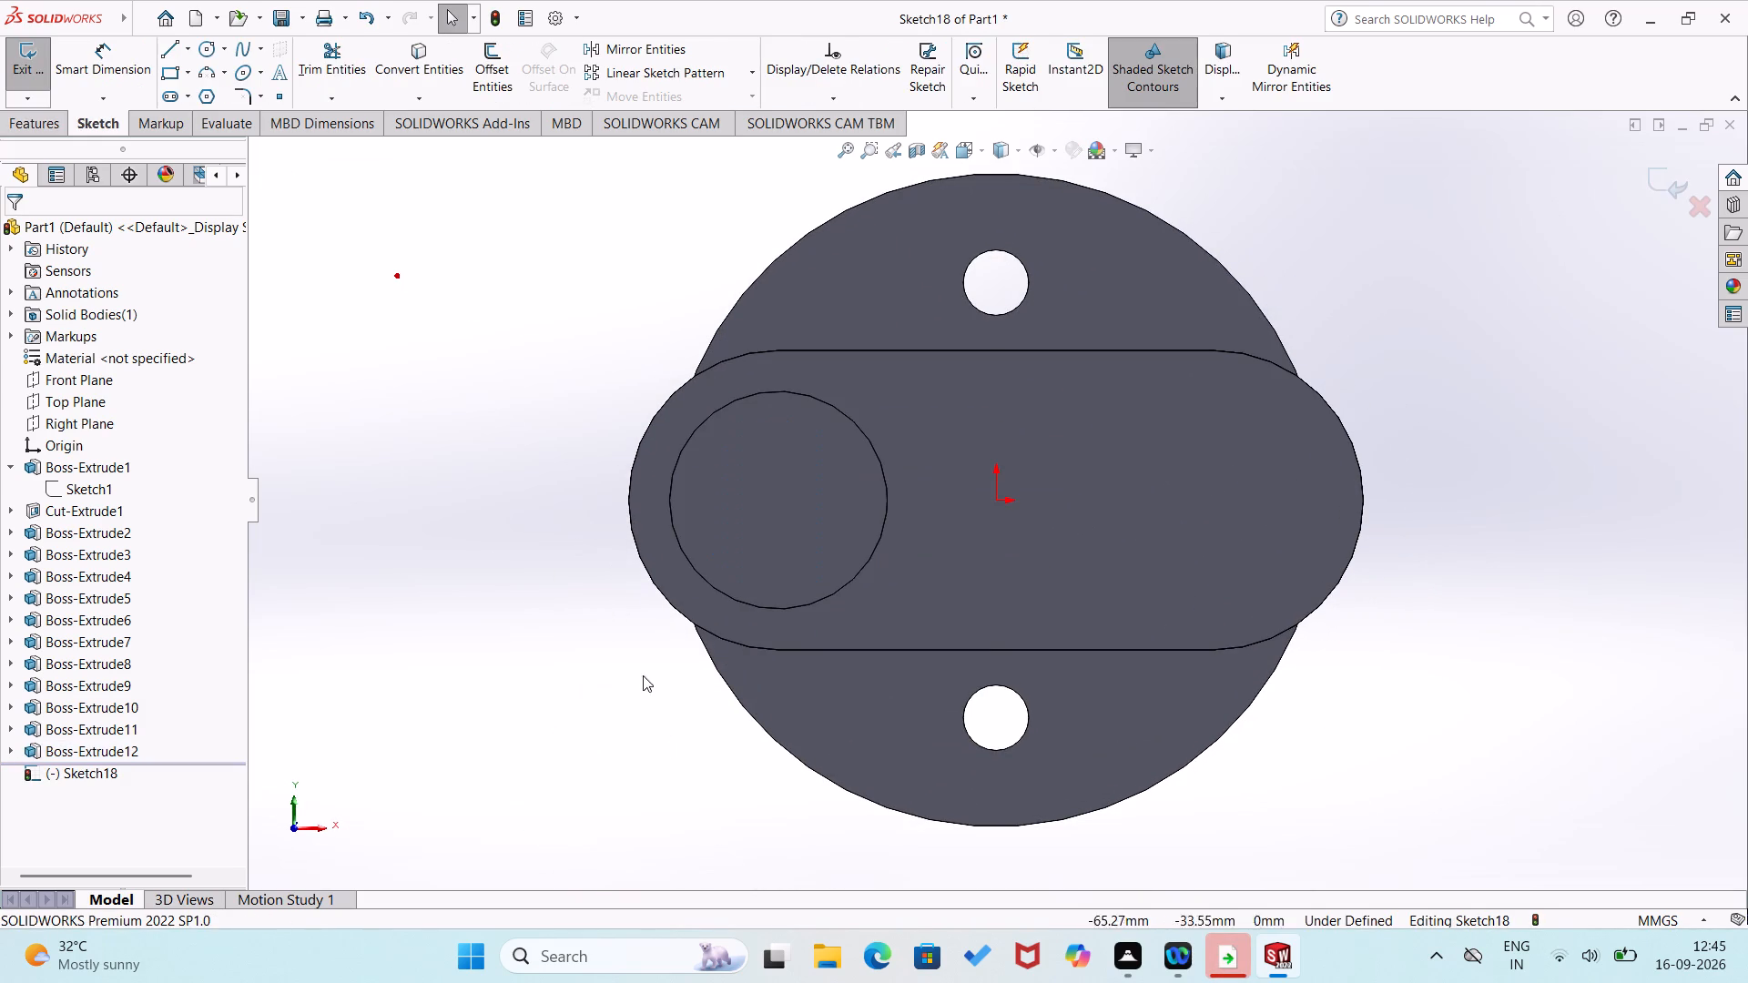
left_click(172, 102)
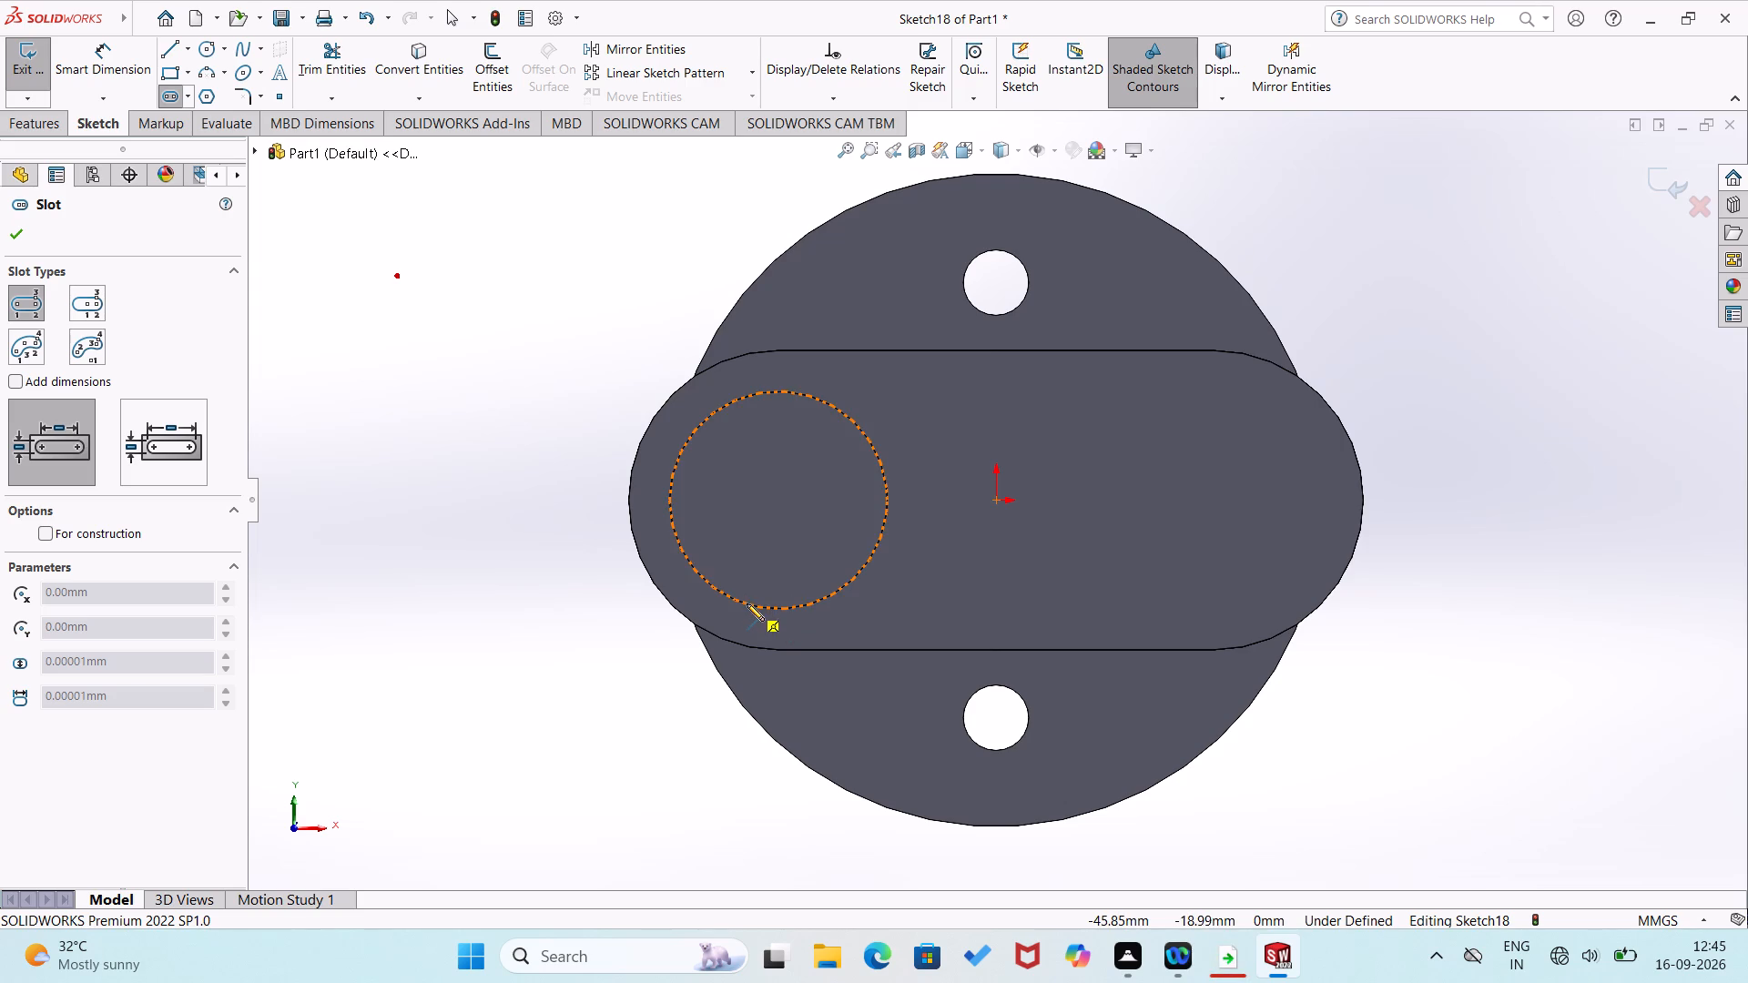
left_click(779, 500)
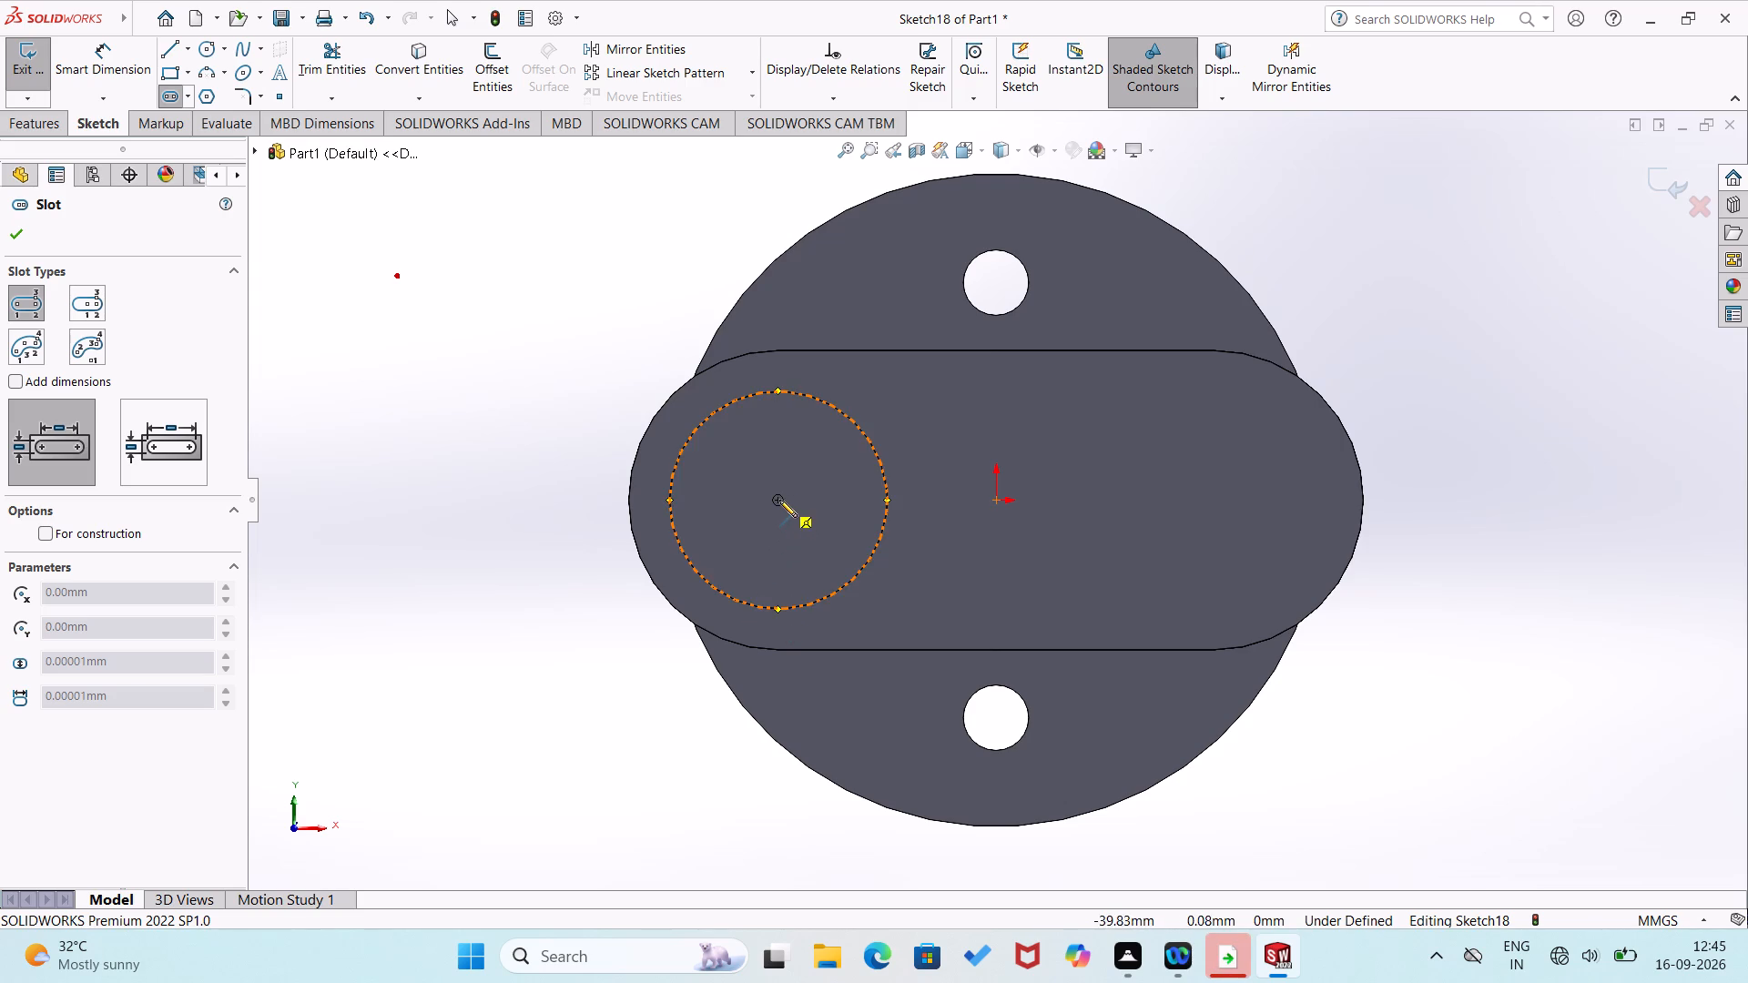
left_click(943, 502)
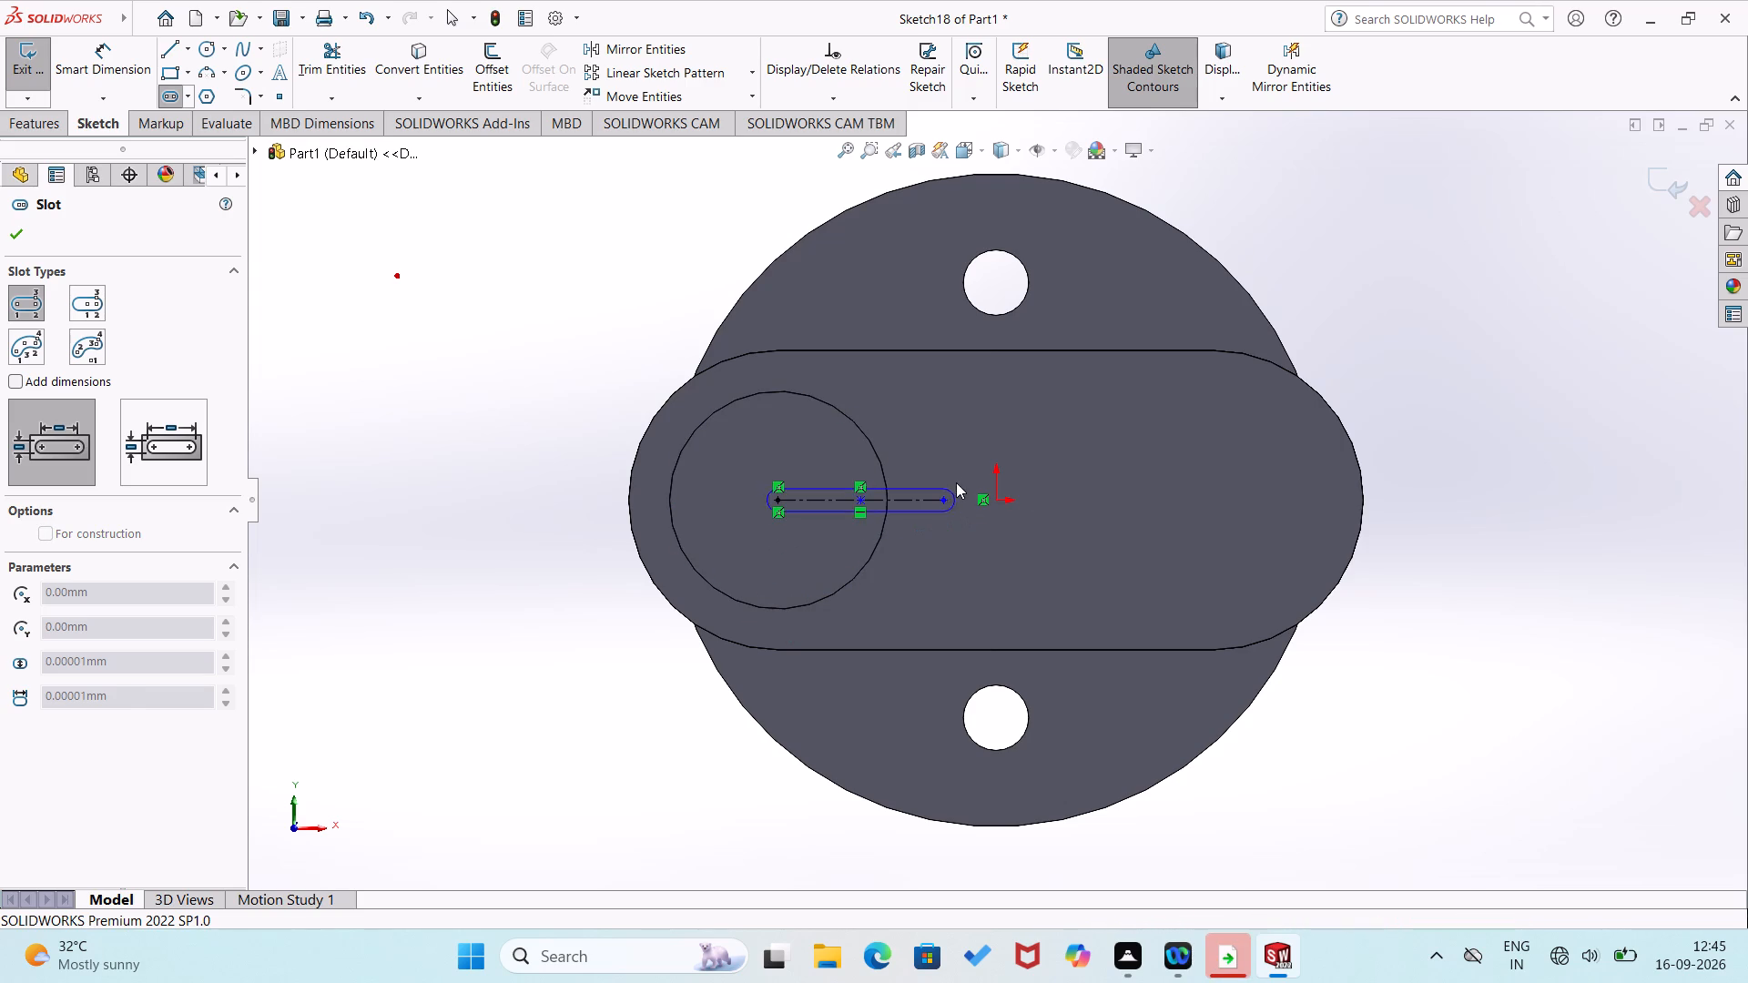
left_click(962, 468)
Dimension the slot's centre-to-centre length as 40 mm.
right_click_drag(924, 485, 950, 388)
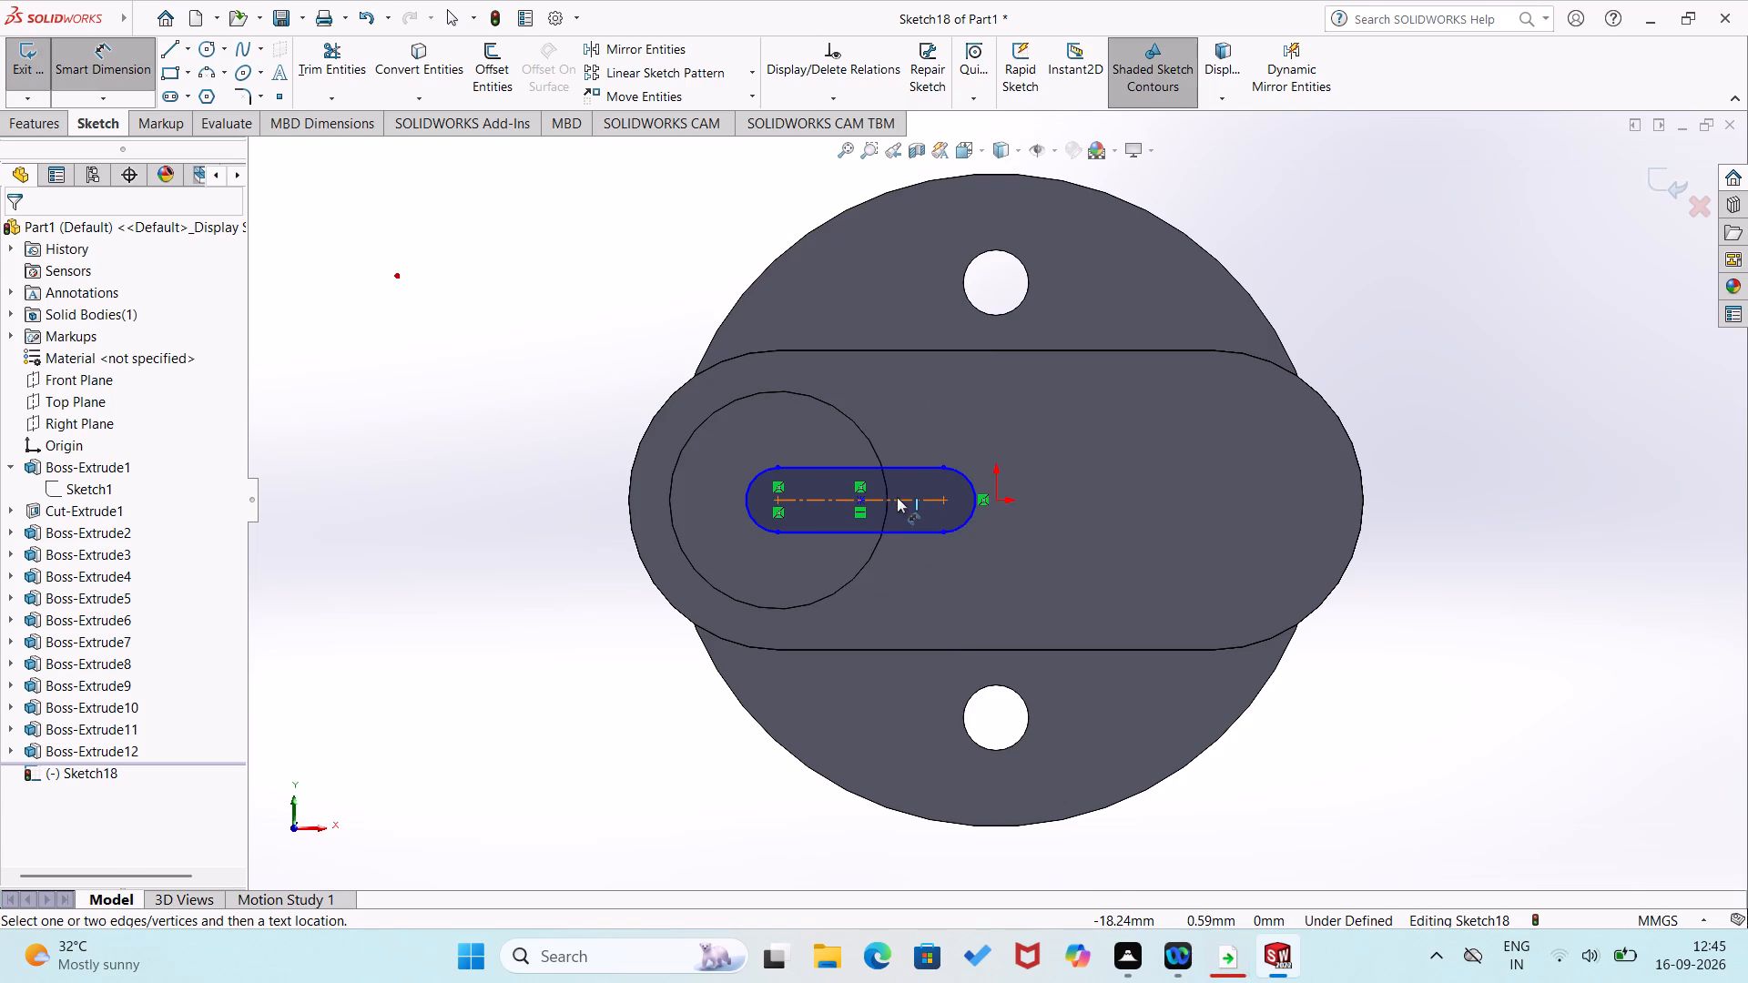
left_click(897, 497)
left_click(924, 416)
type("40")
key("Return")
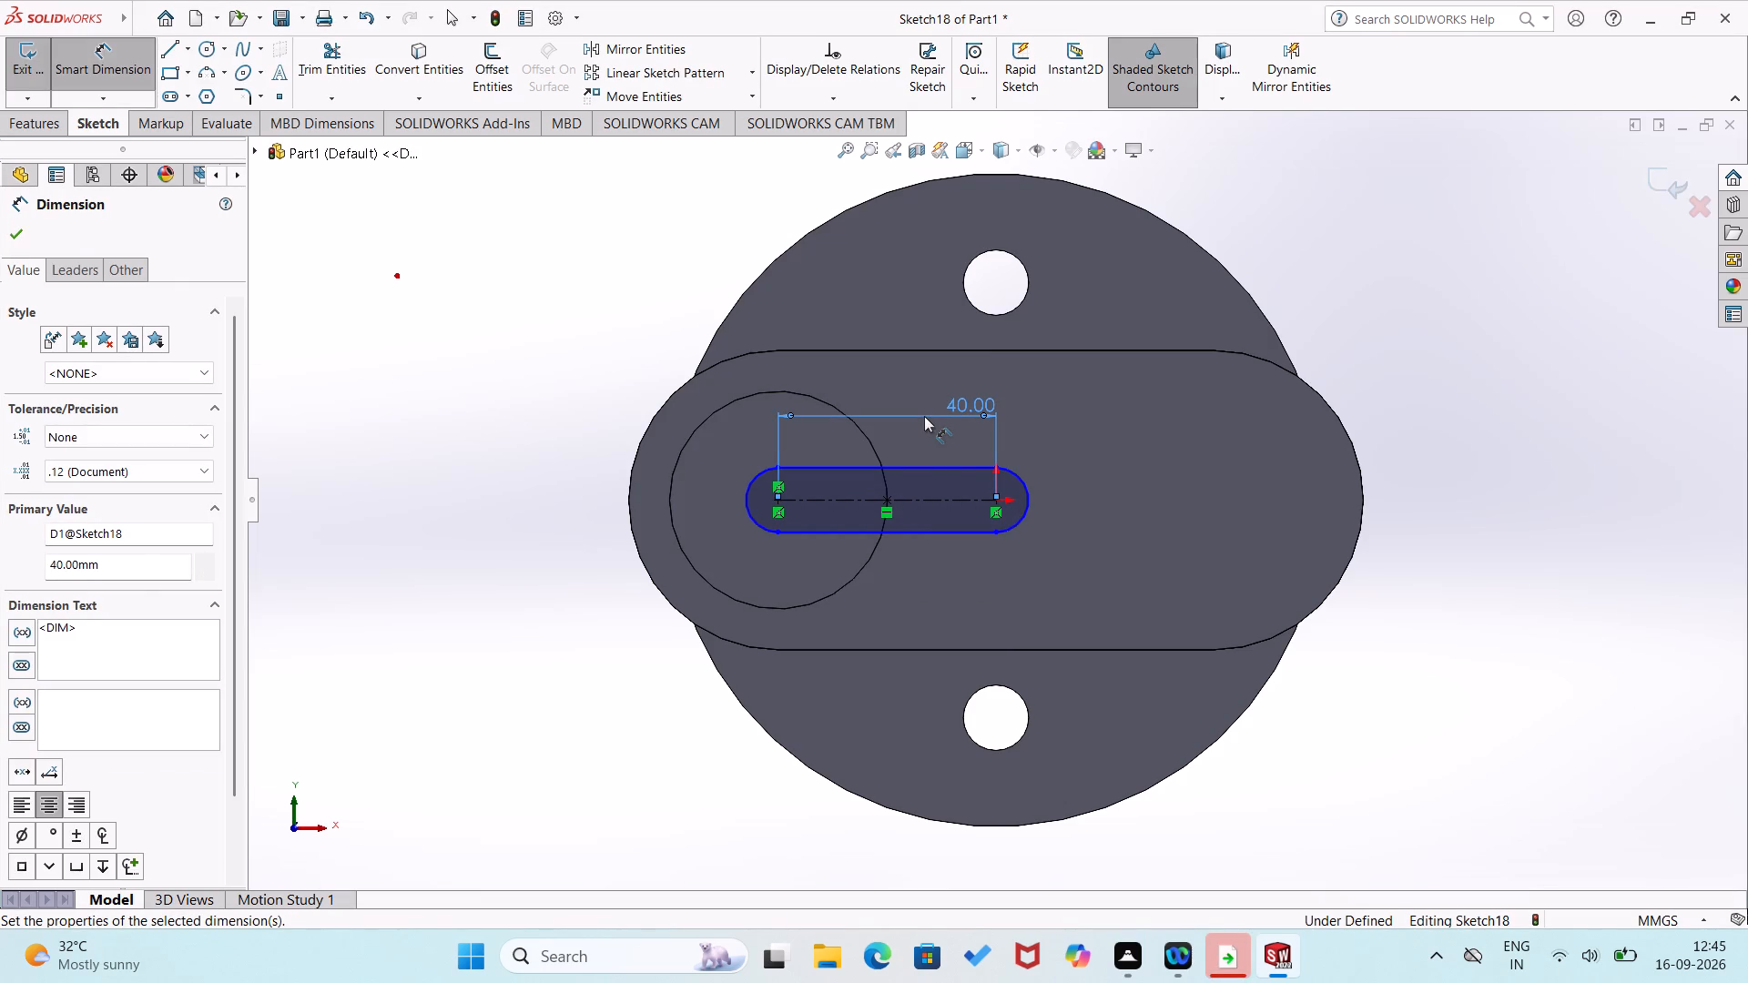
Dimension the slot's end arc radius as 27.5 mm.
left_click(1028, 499)
left_click(1092, 447)
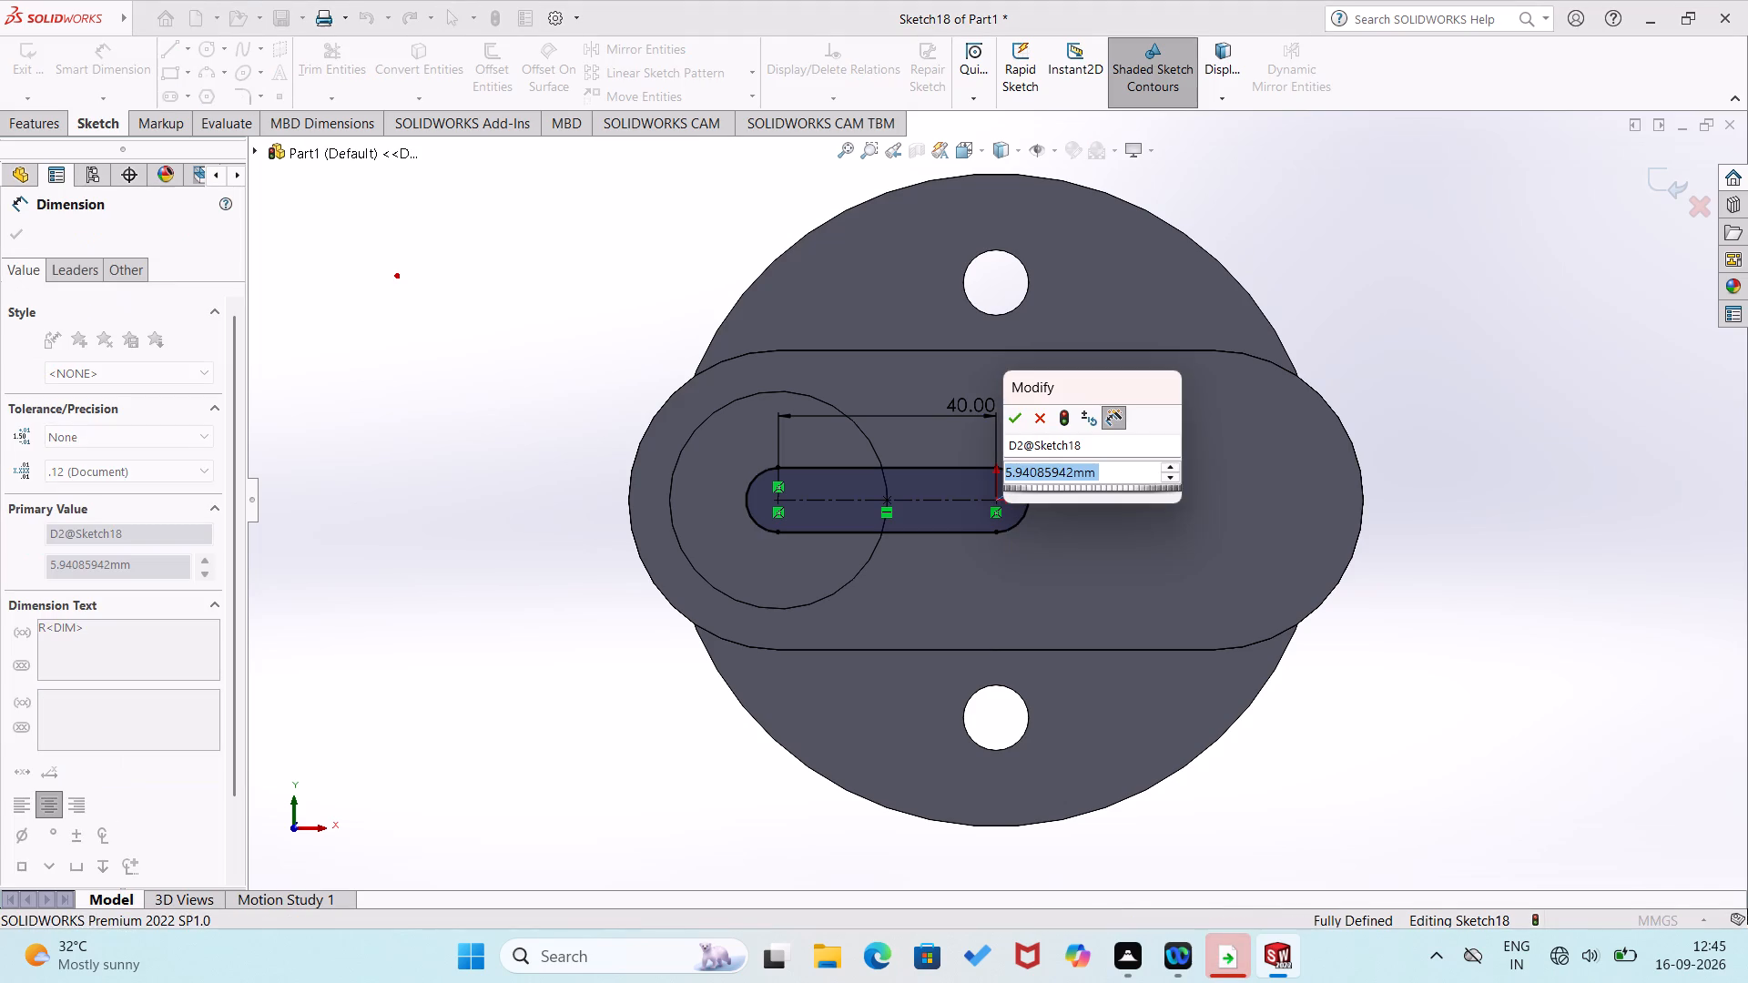
type("27.5")
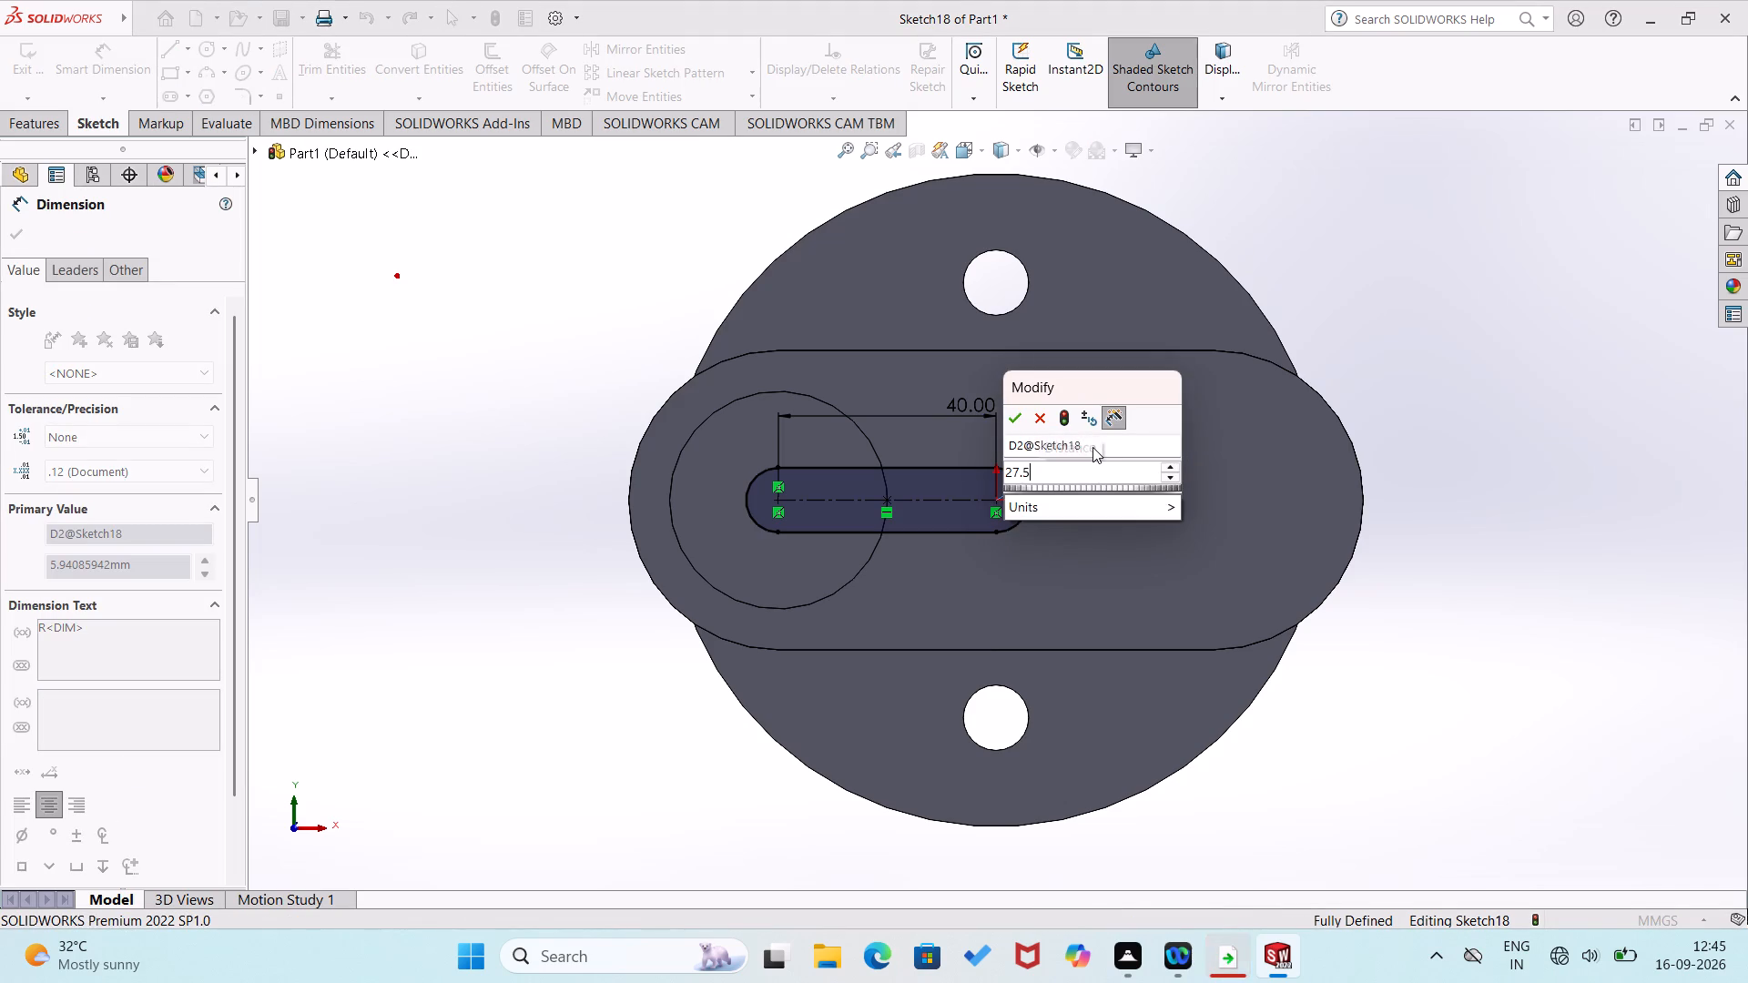
key("Return")
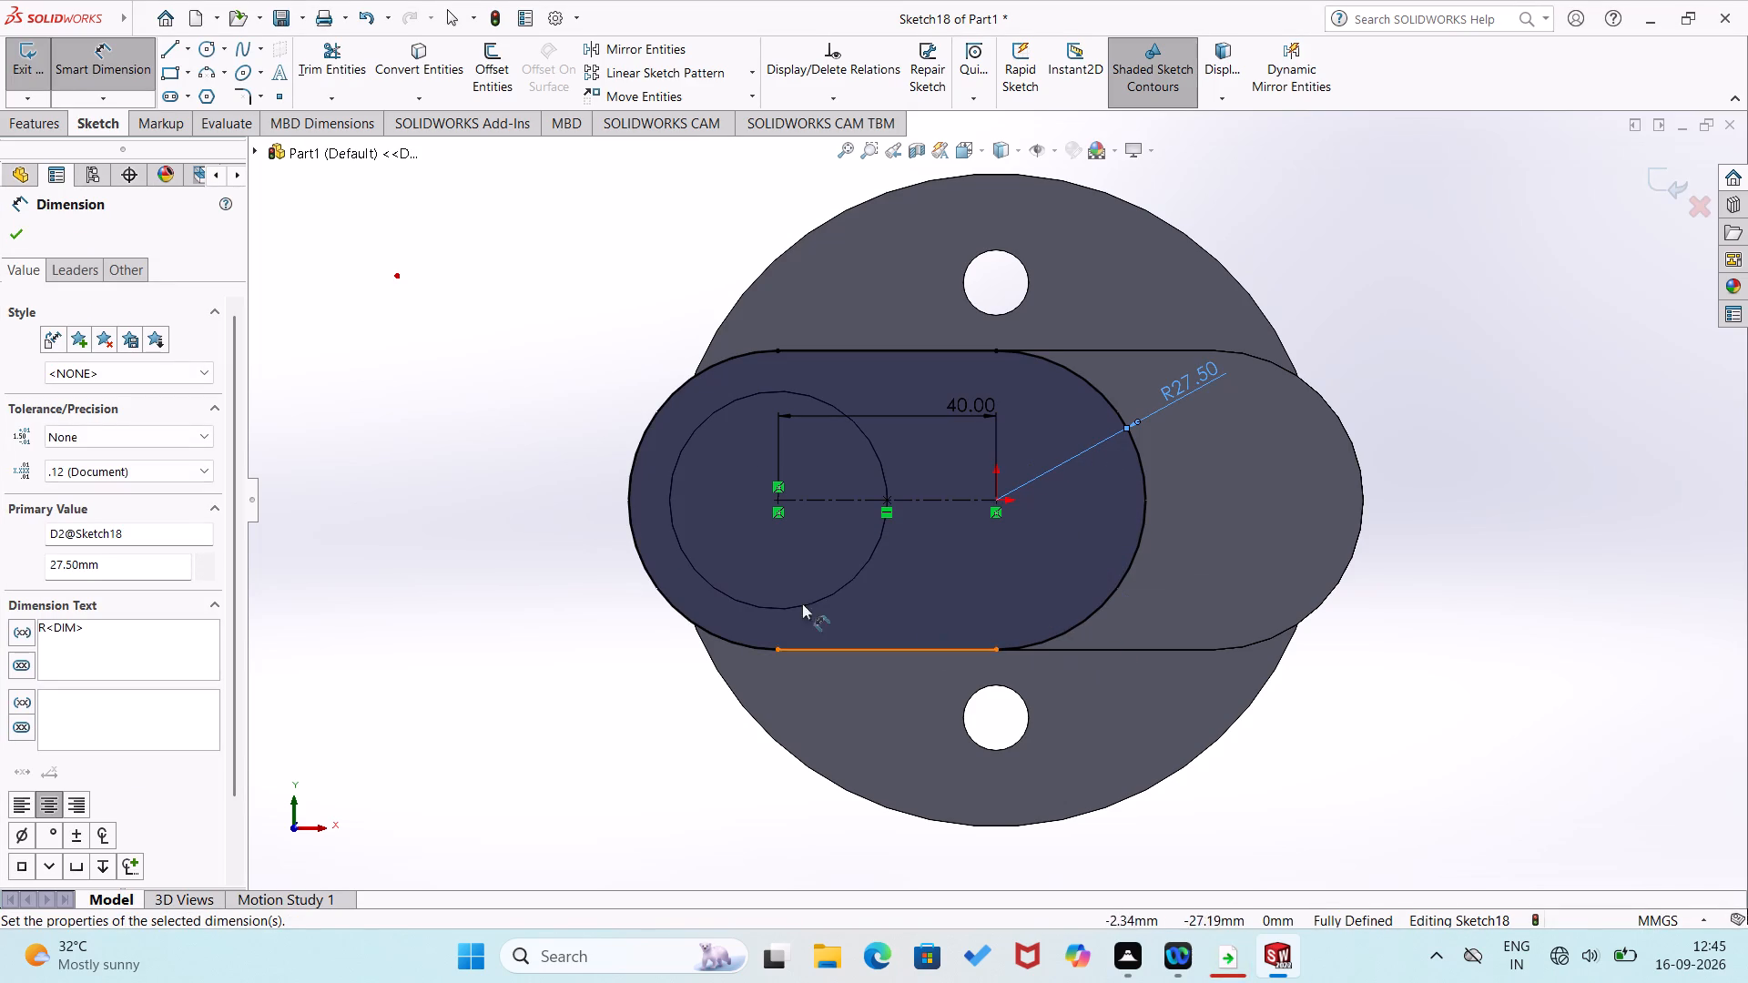
left_click(535, 373)
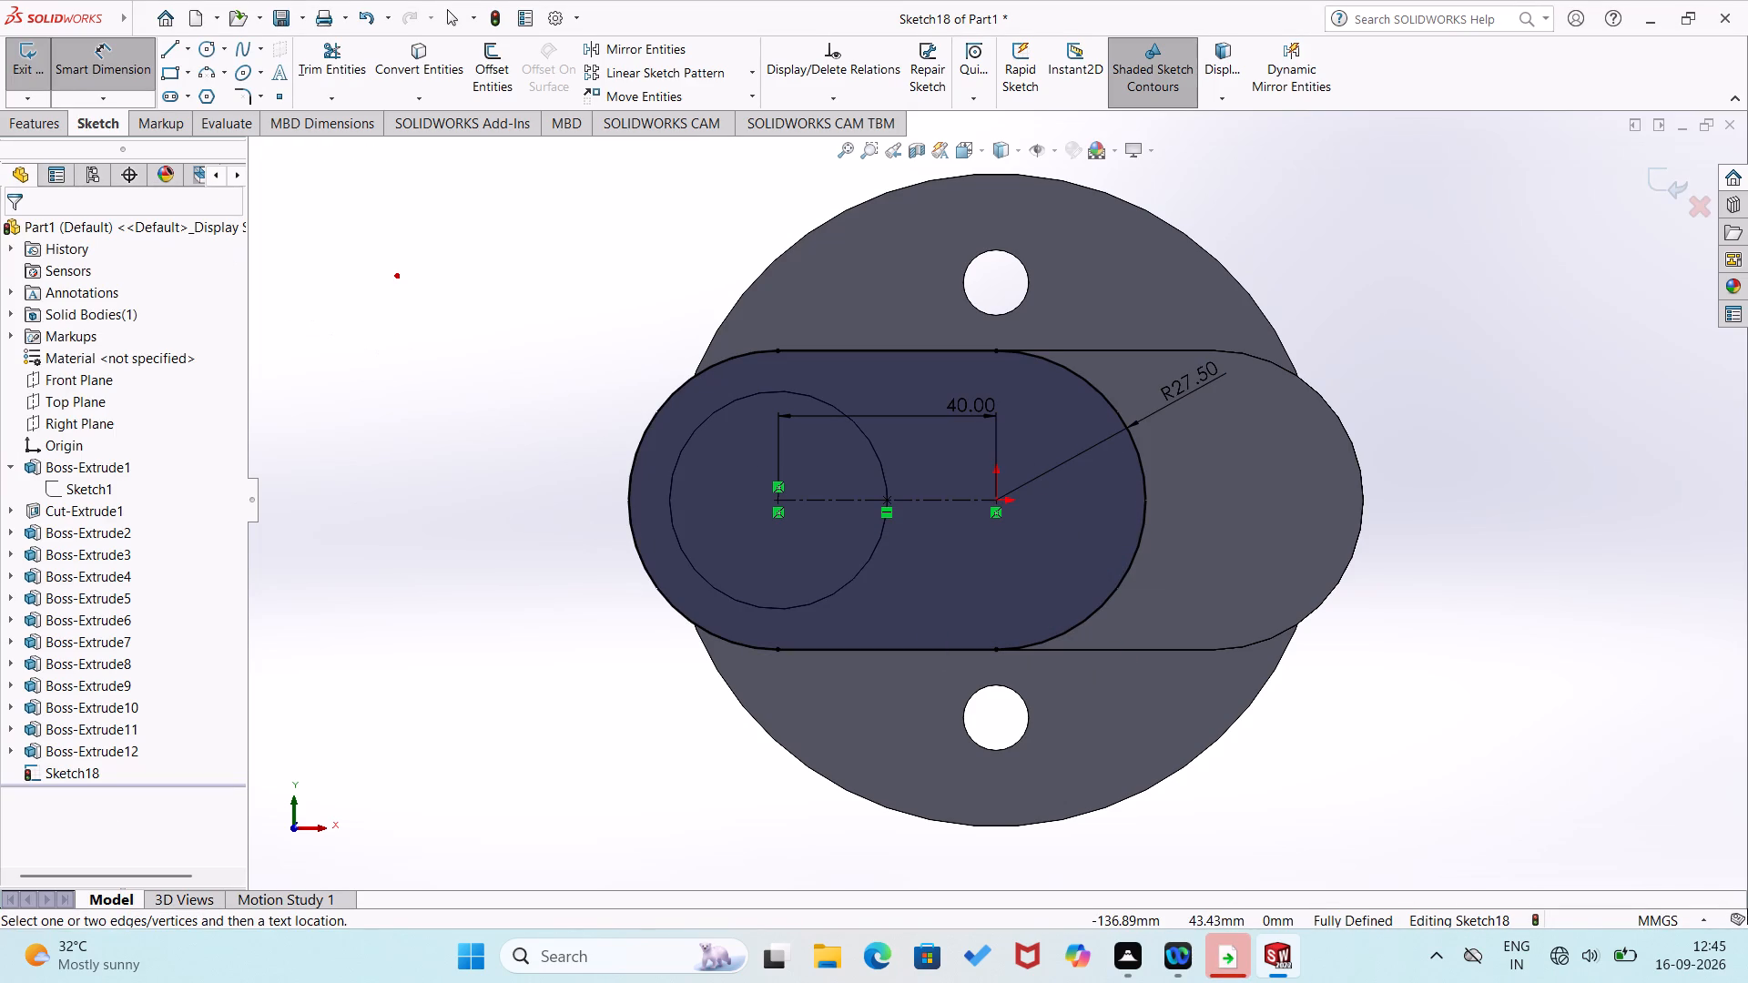
Extrude the slot sketch outward from the cylinder's end face as a 22 mm Blind boss with Merge result on.
left_click(36, 127)
left_click(46, 97)
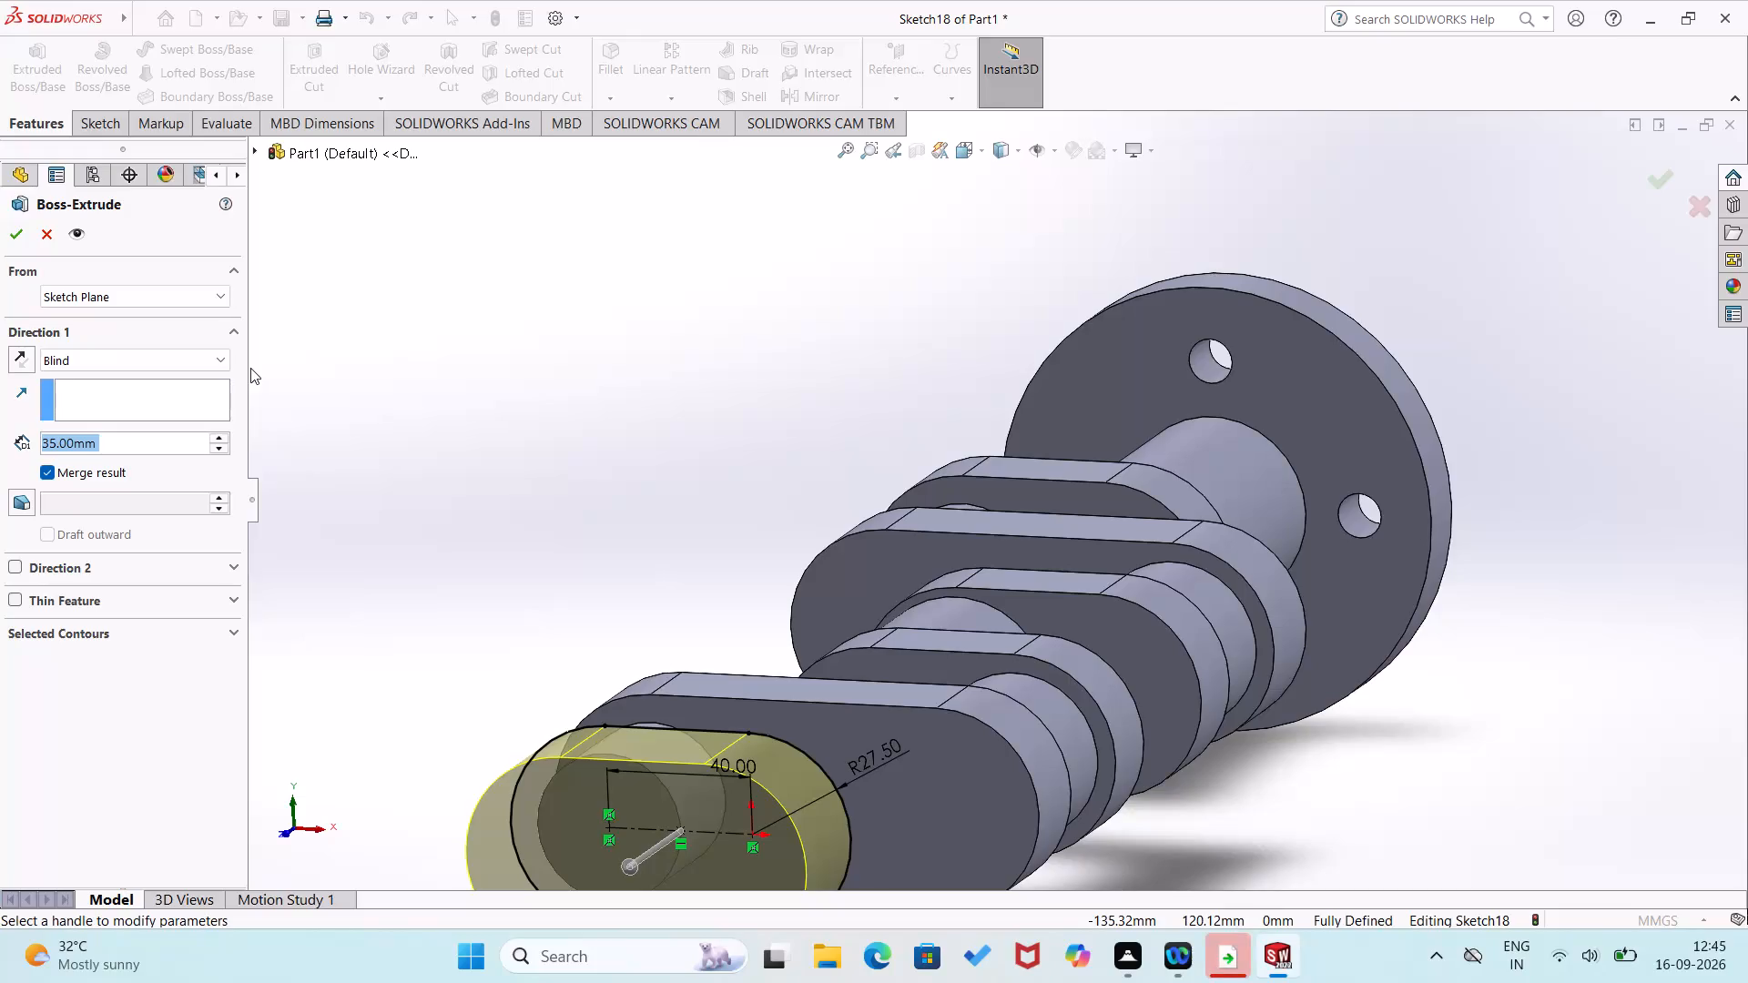
type("22")
key("Return")
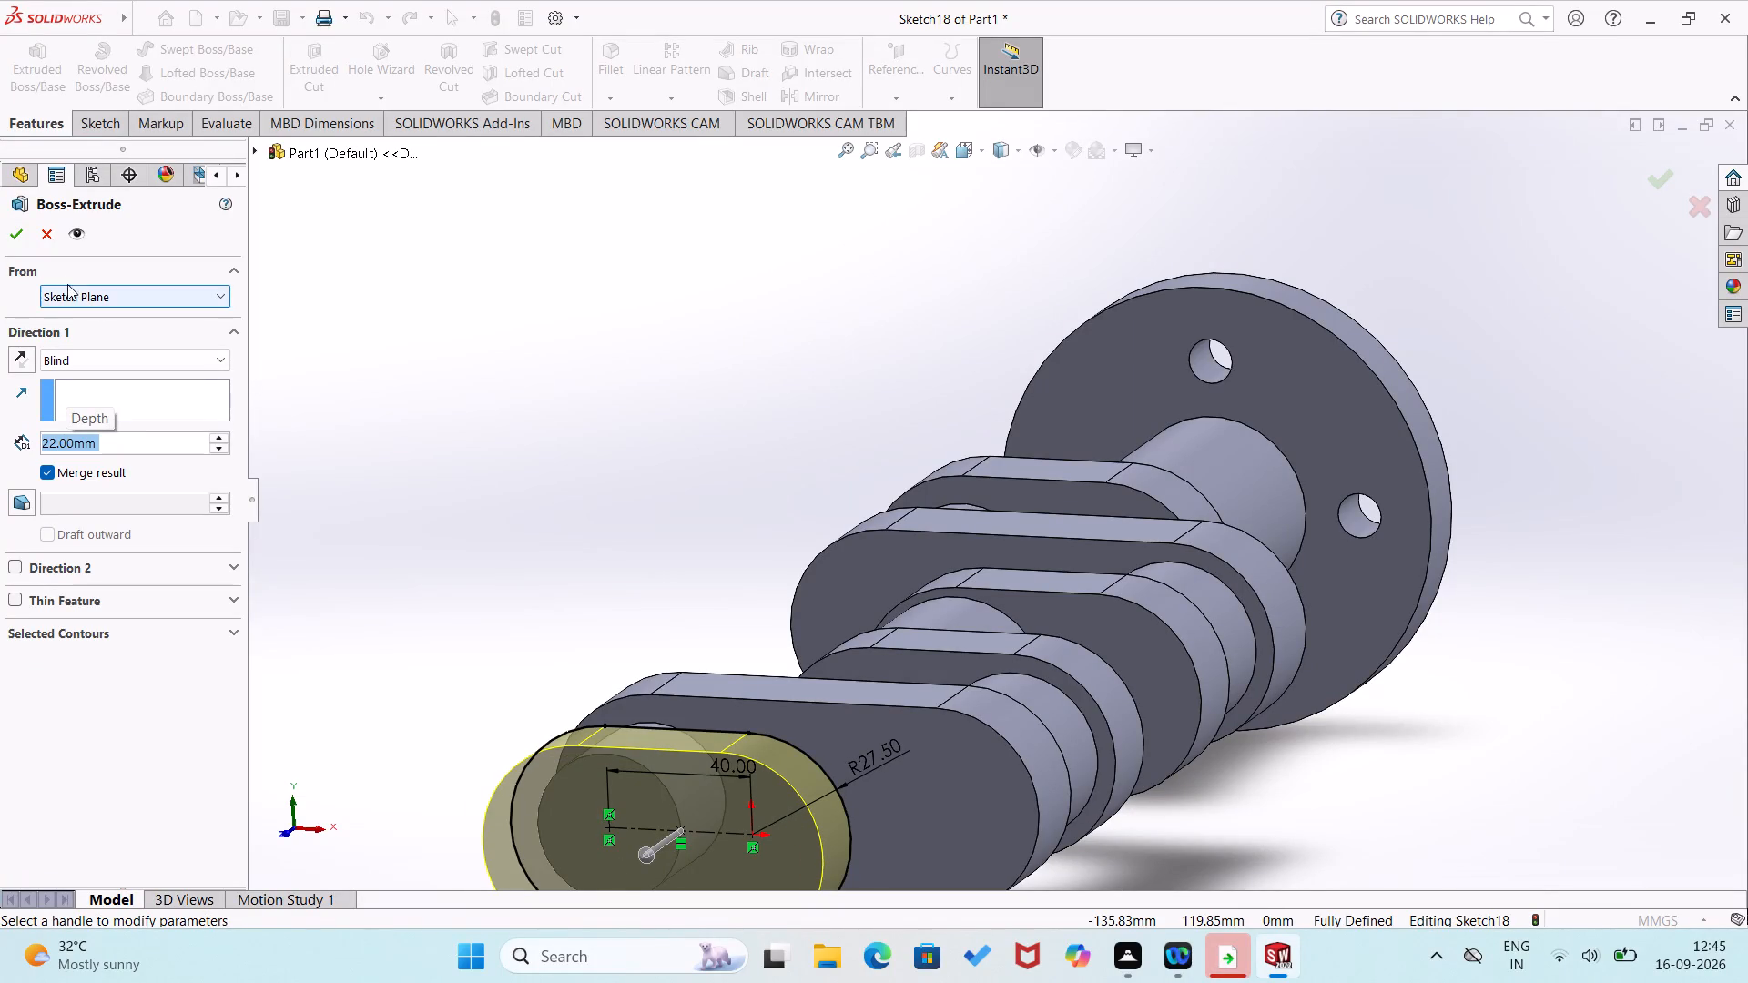
left_click(18, 244)
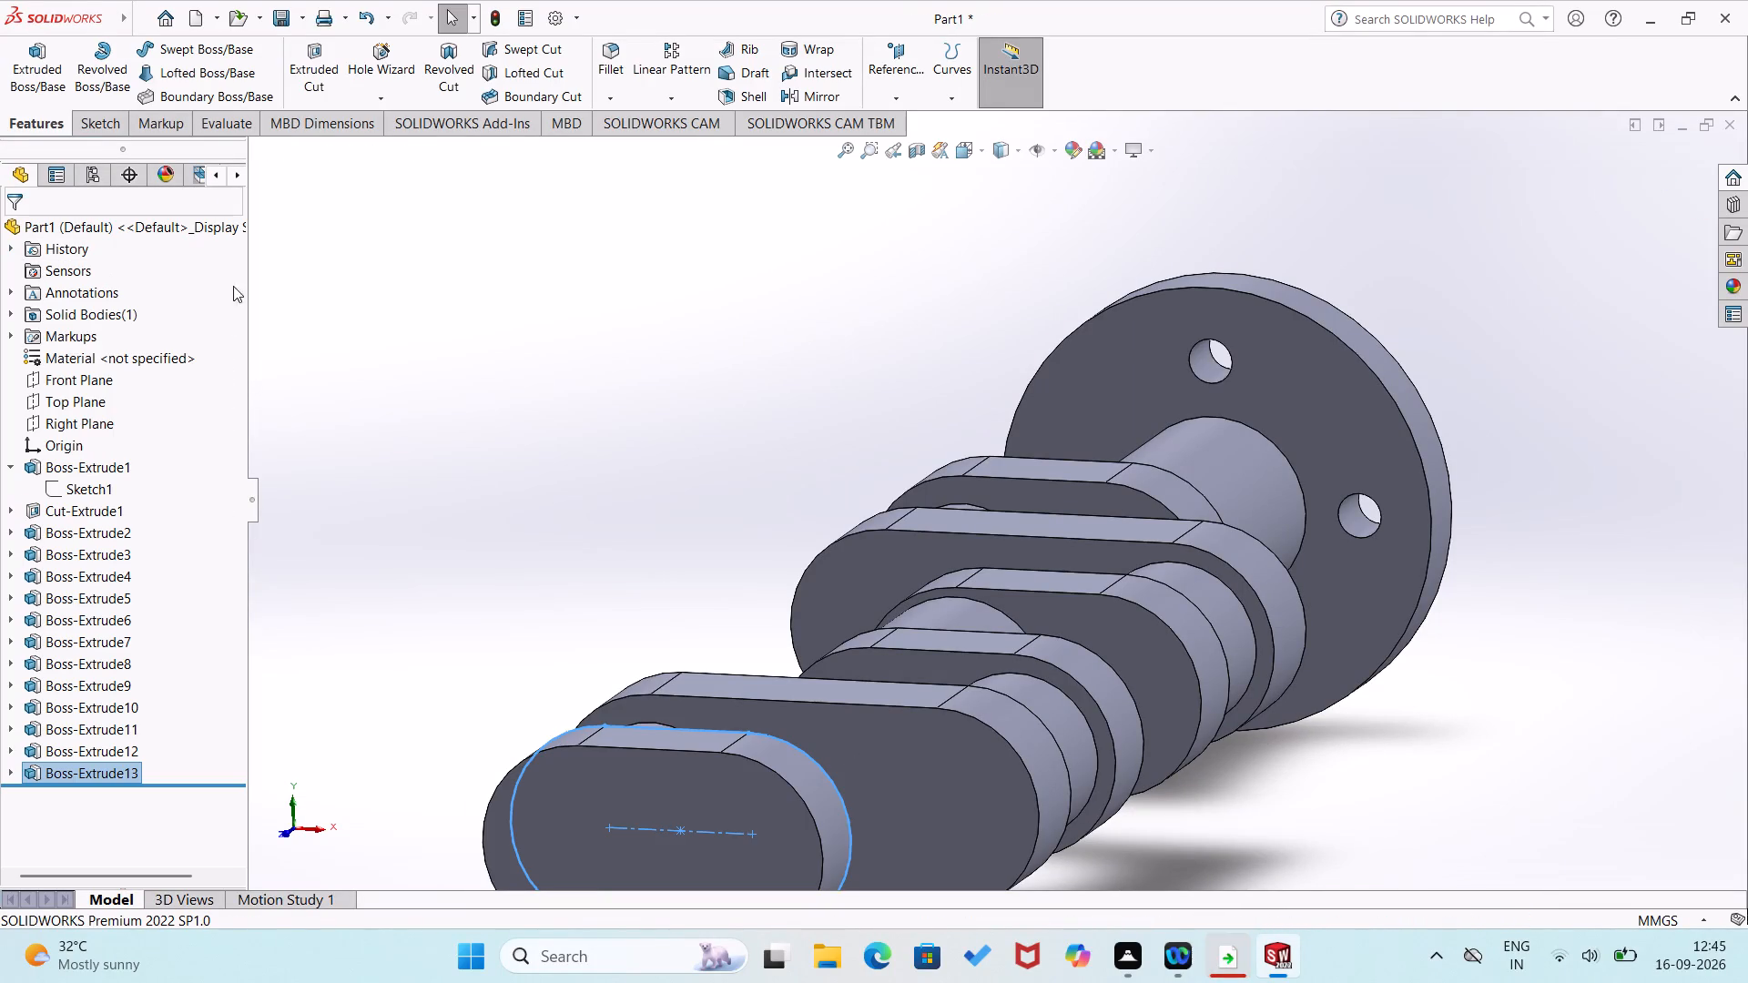
left_click(384, 351)
On the new web's outer face, sketch a circle centred on the origin with a radius of about 15.3 mm.
right_click(631, 775)
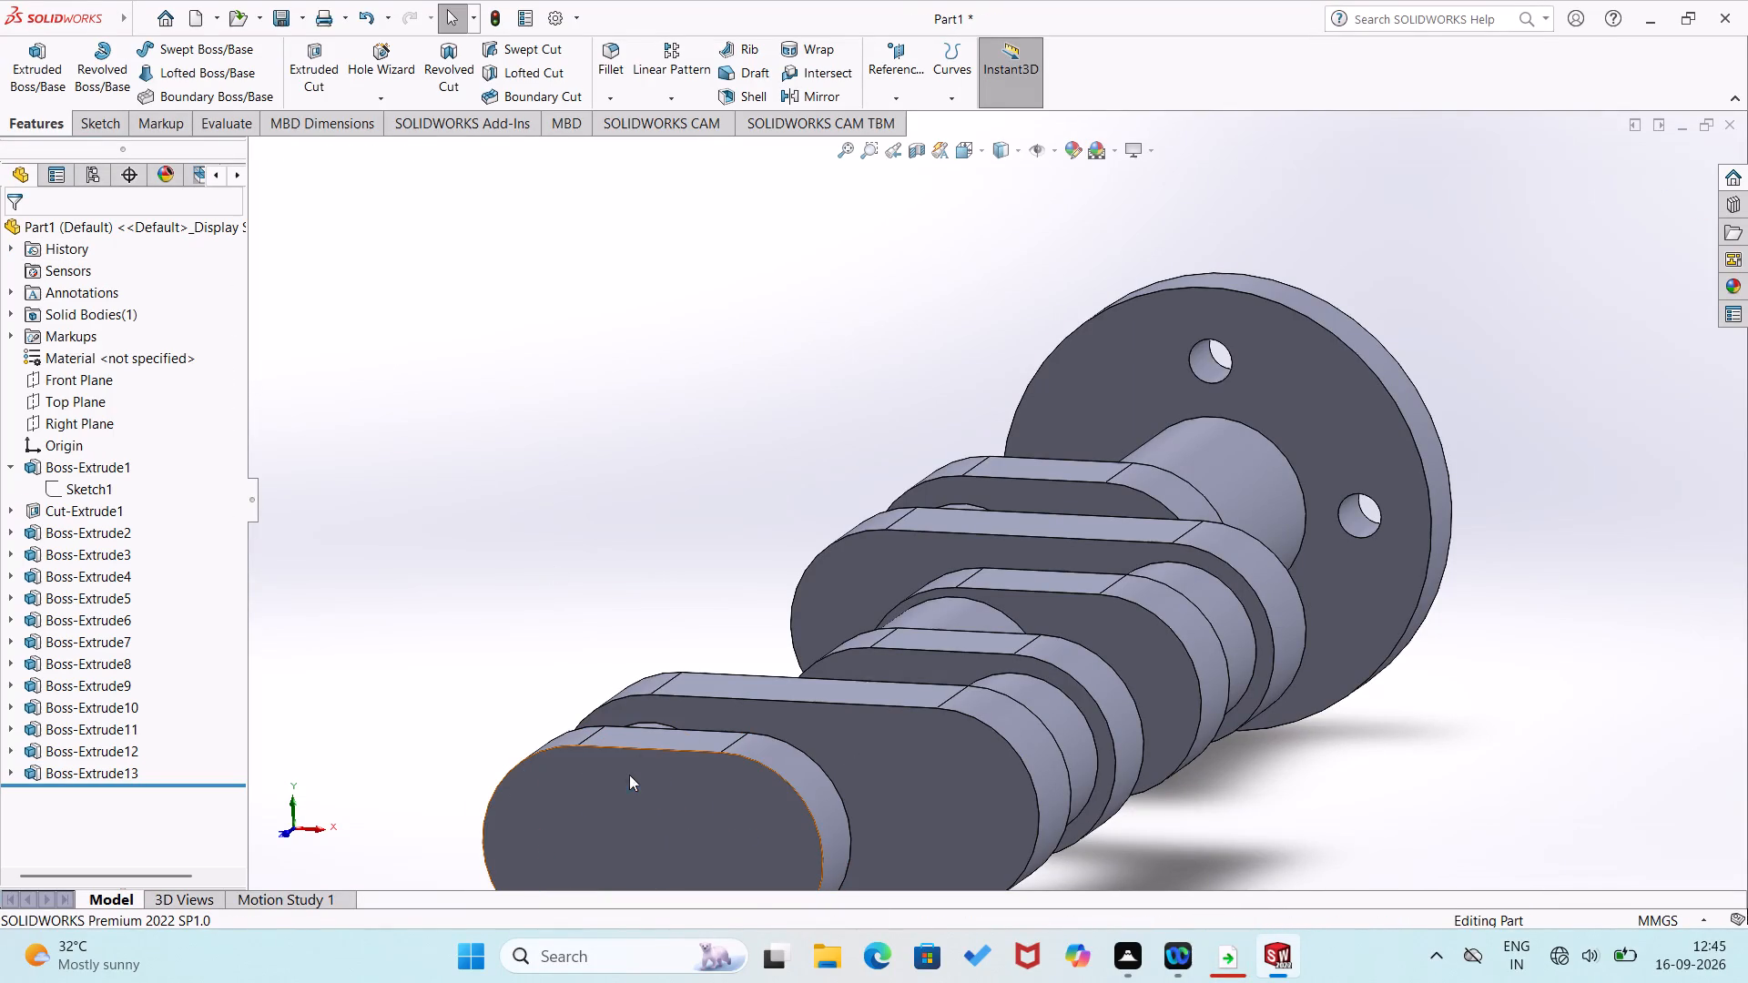
left_click(666, 531)
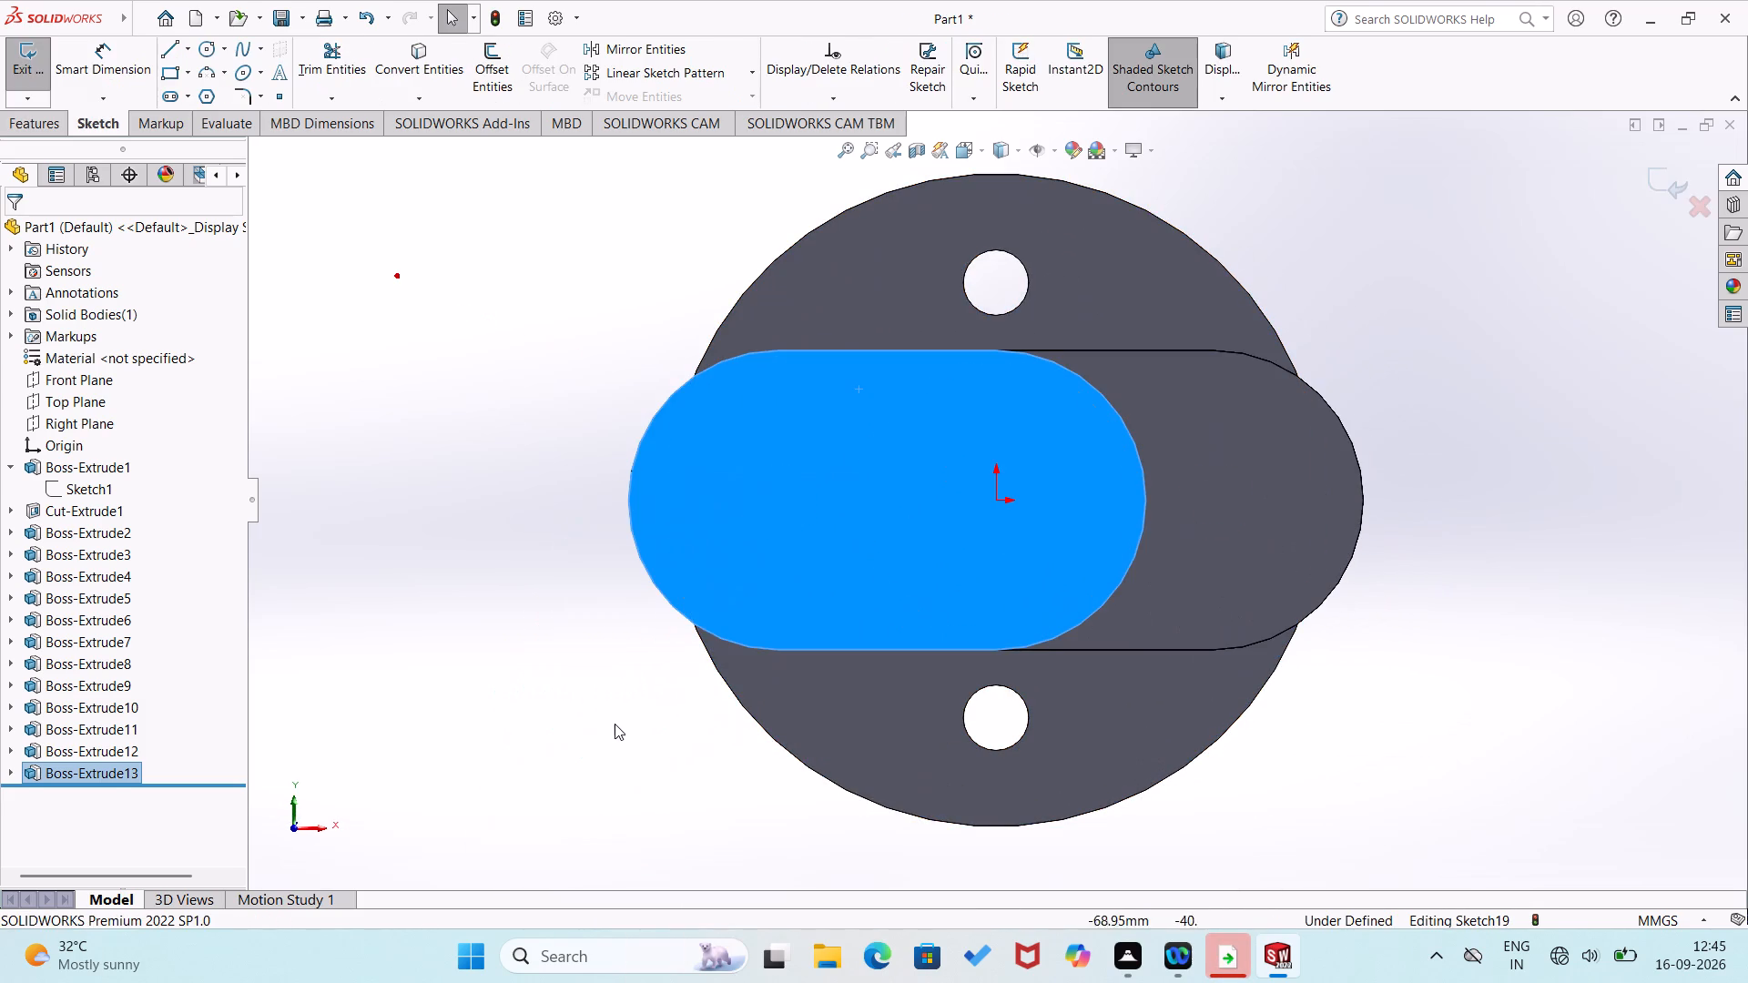
left_click(612, 734)
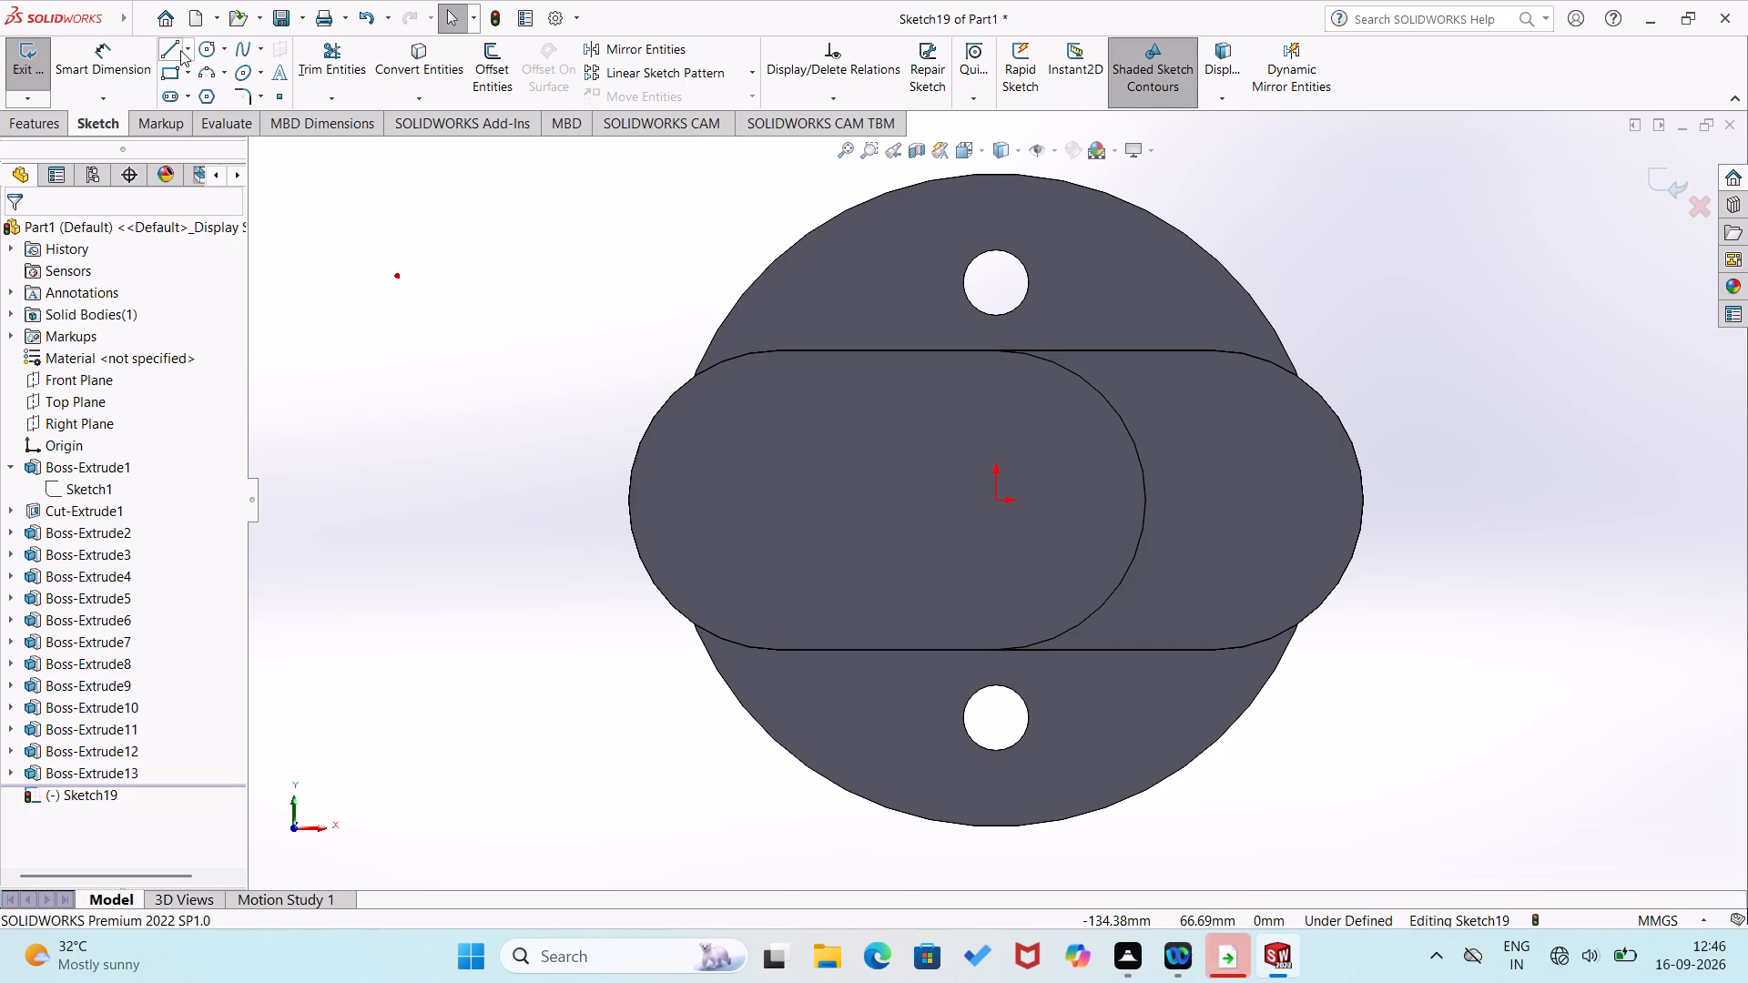
left_click(208, 47)
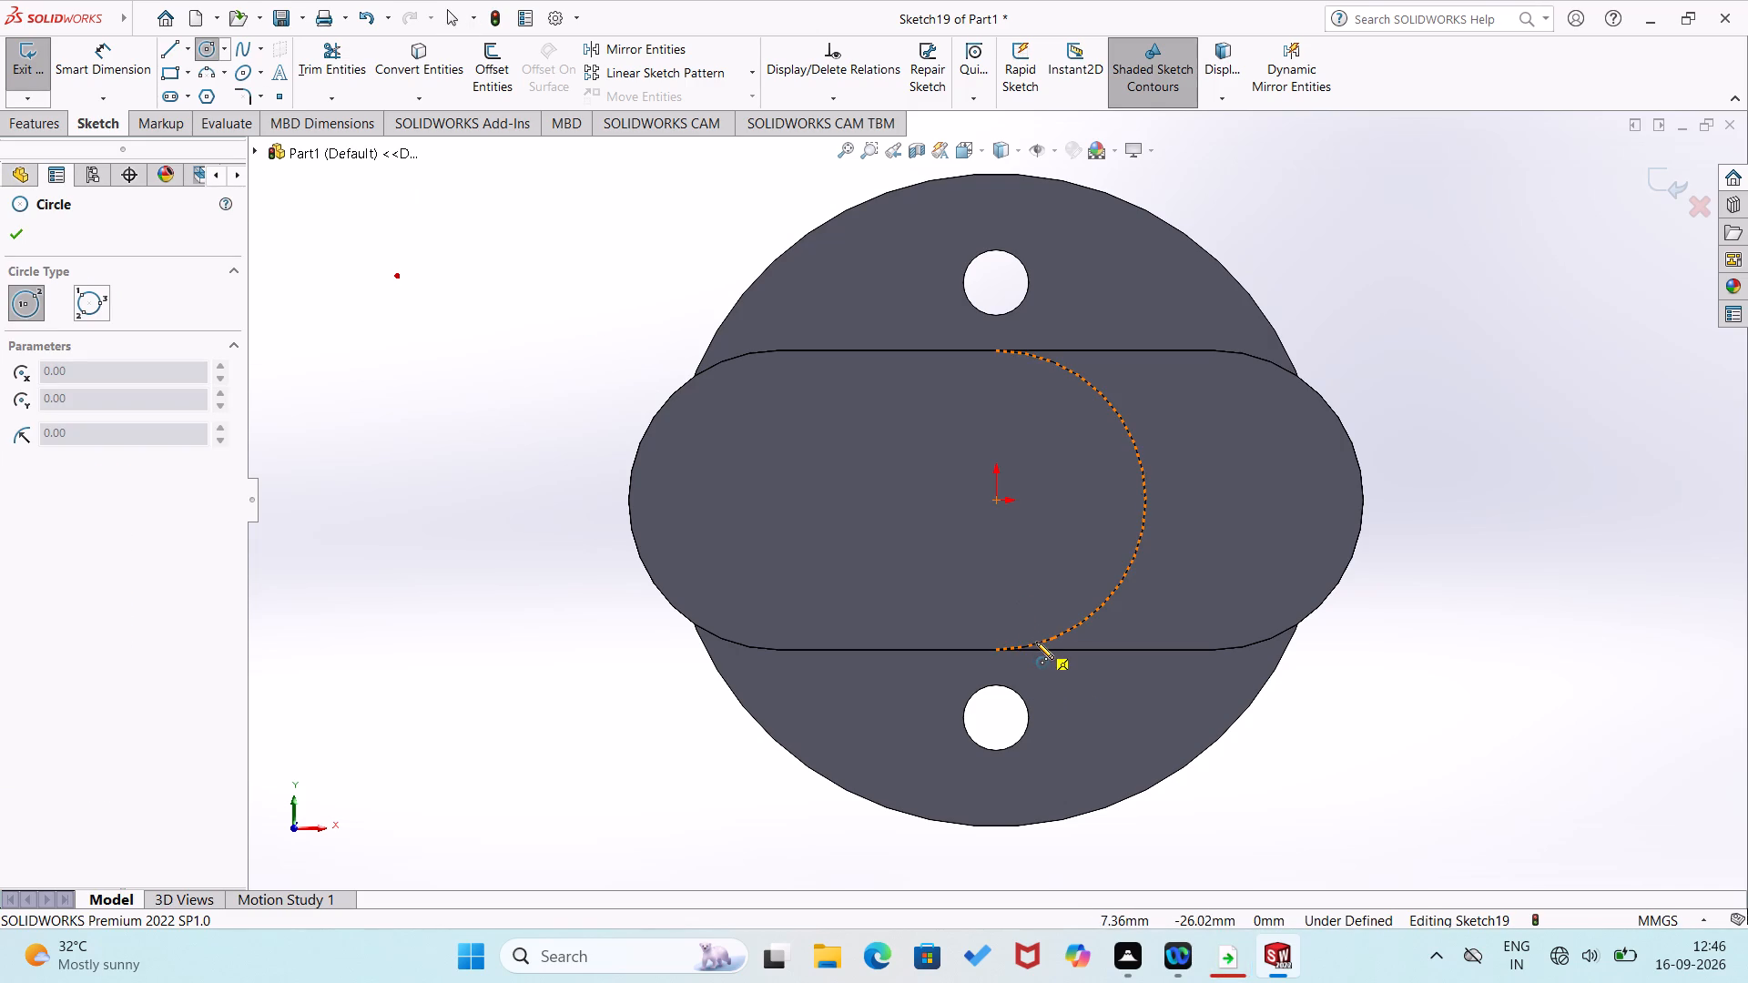
left_click(997, 498)
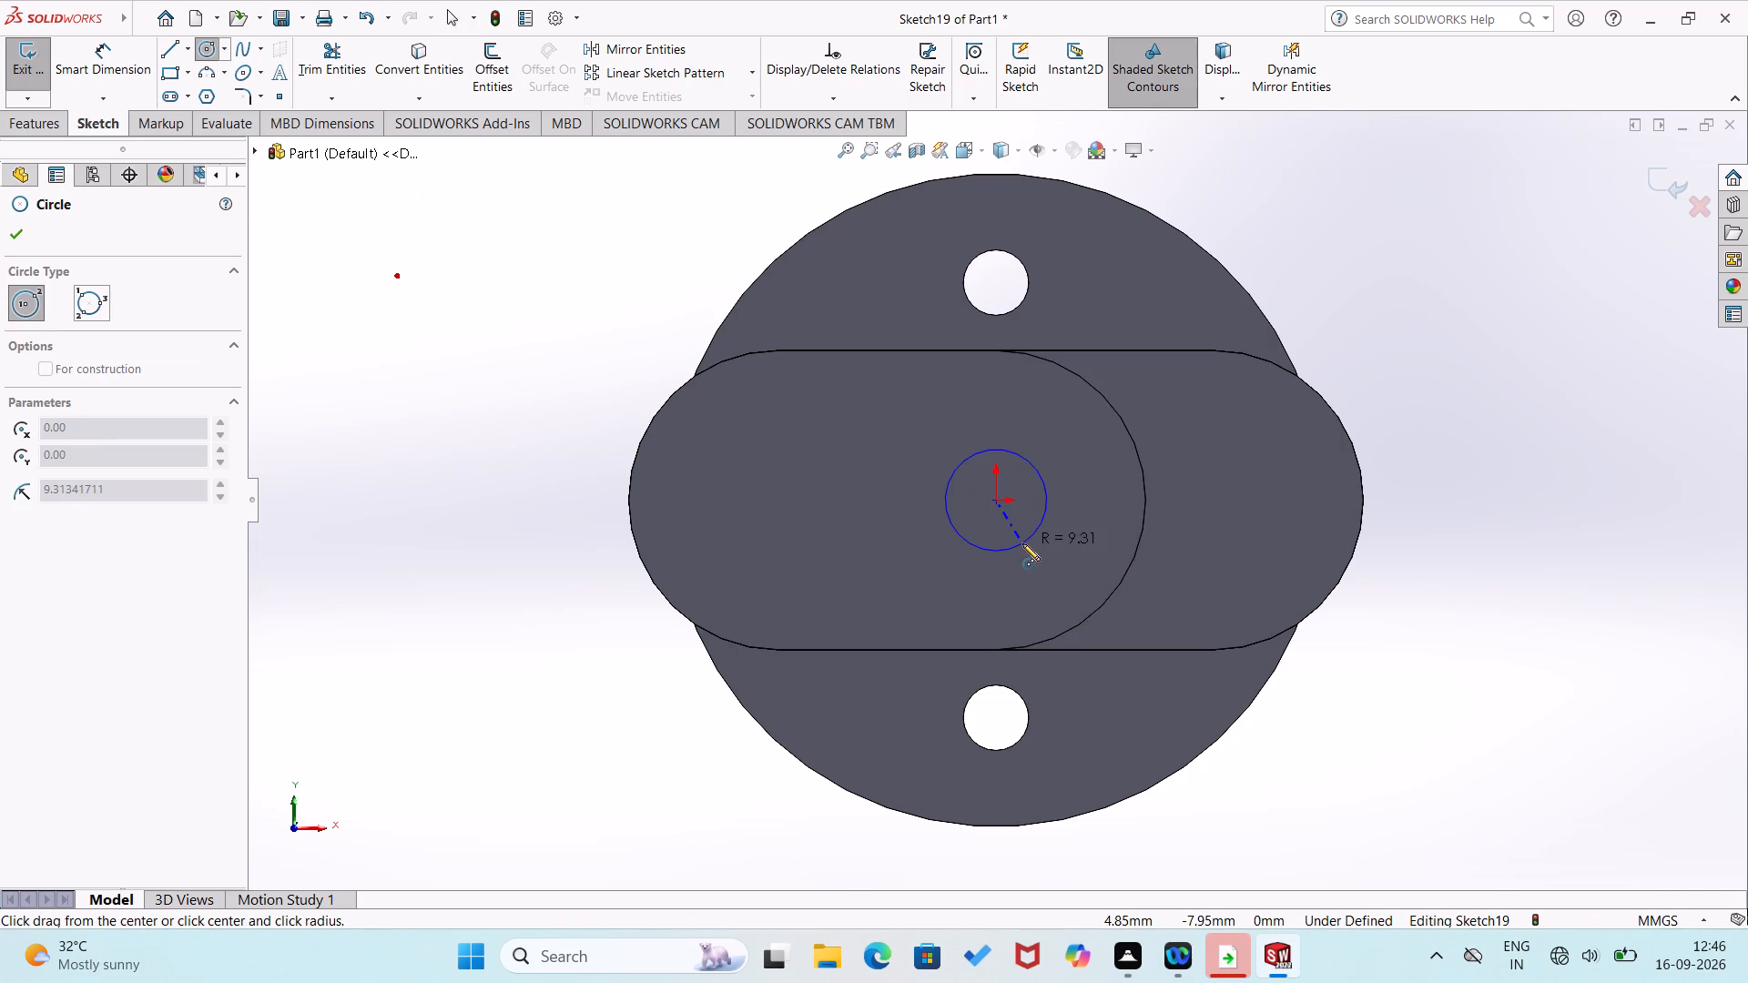
left_click(1034, 574)
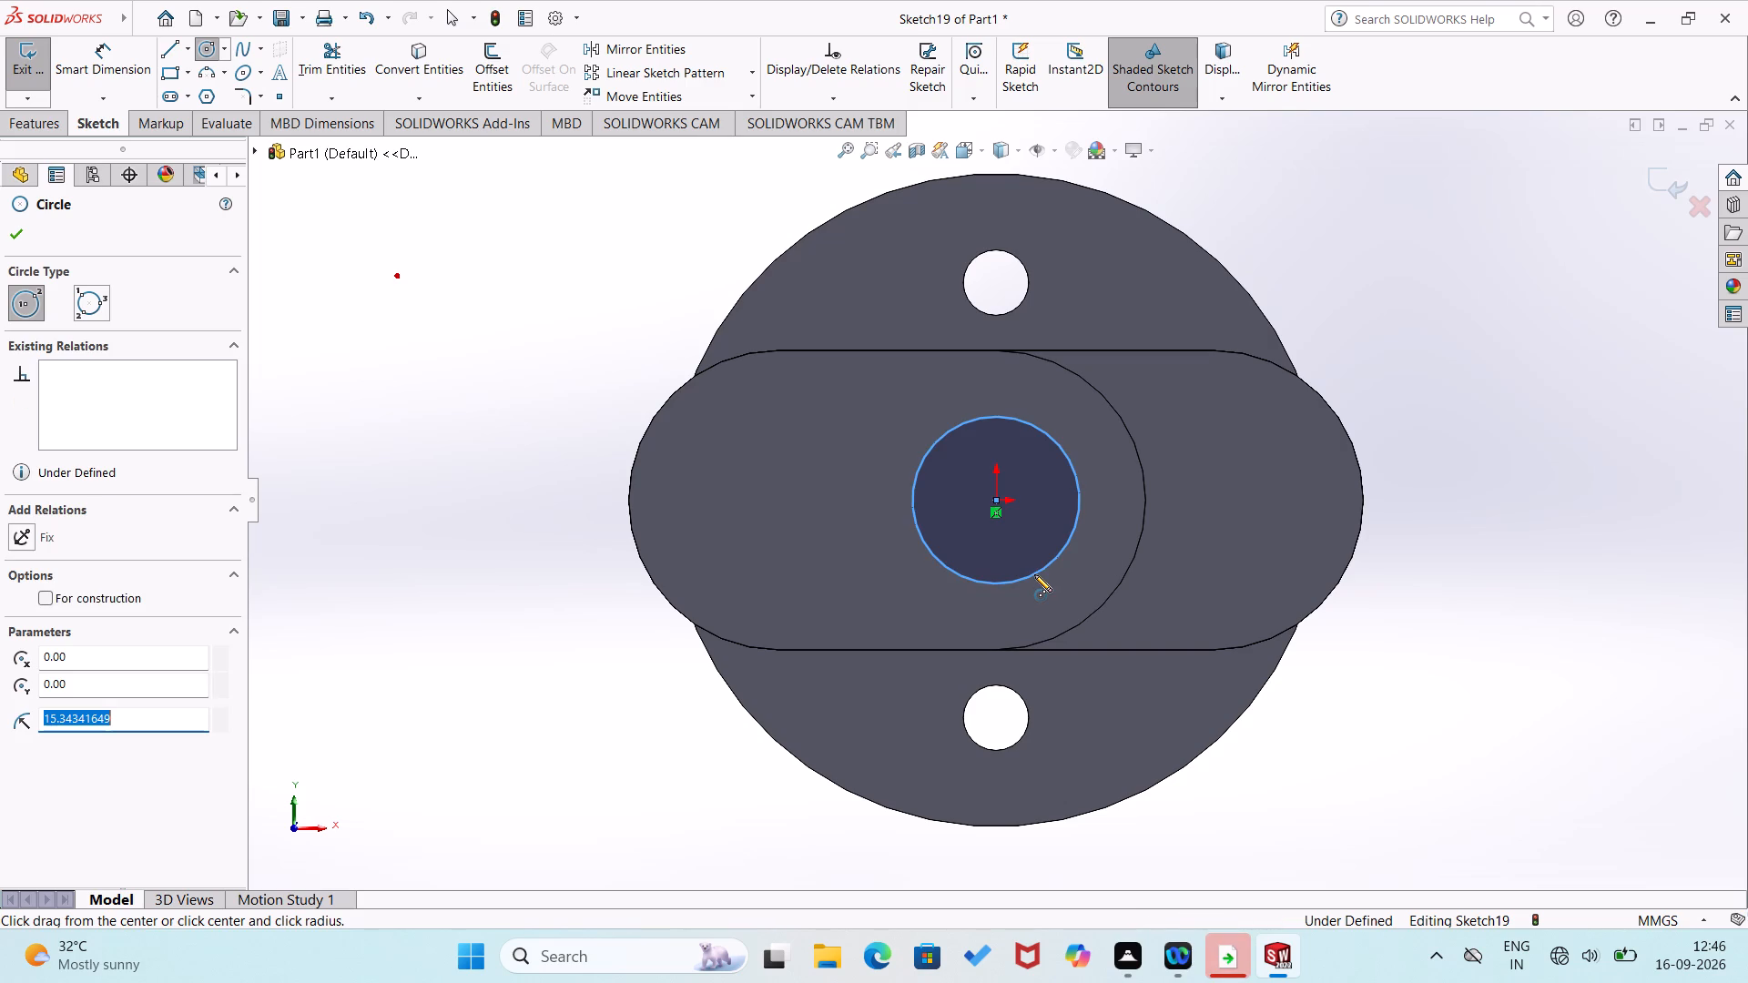
Dimension the circle's diameter as 45 mm.
right_click_drag(1034, 574, 1103, 447)
left_click(1077, 524)
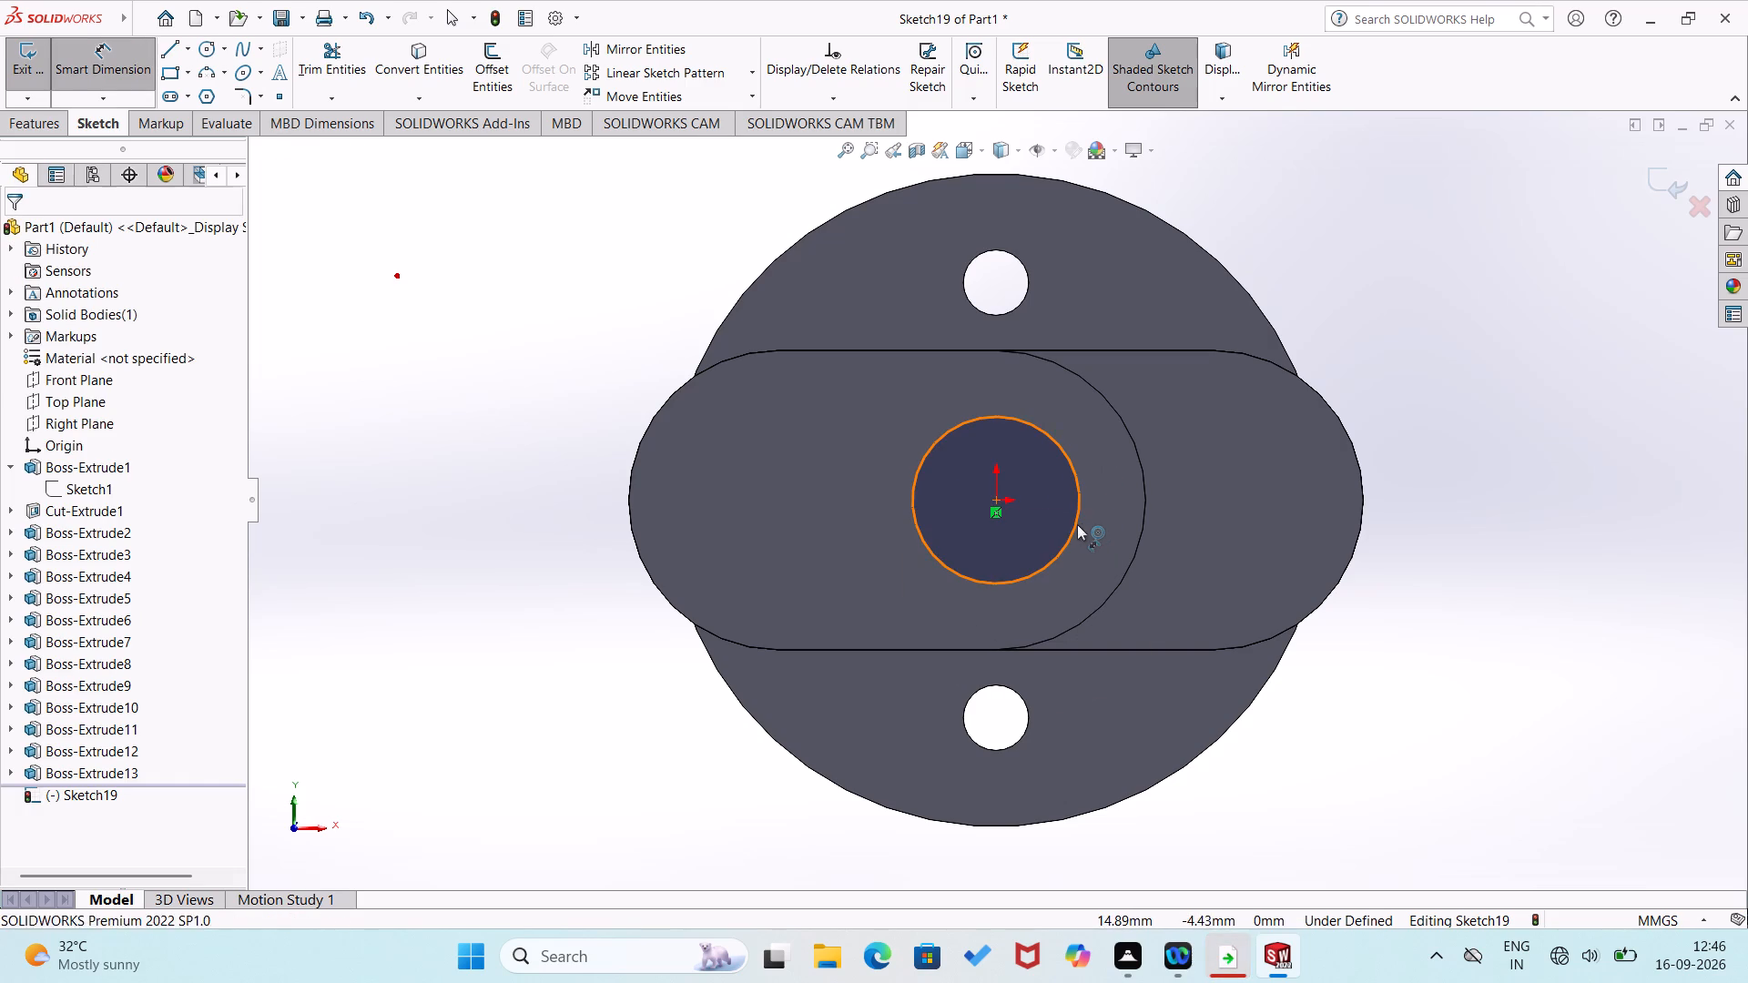
left_click(1134, 602)
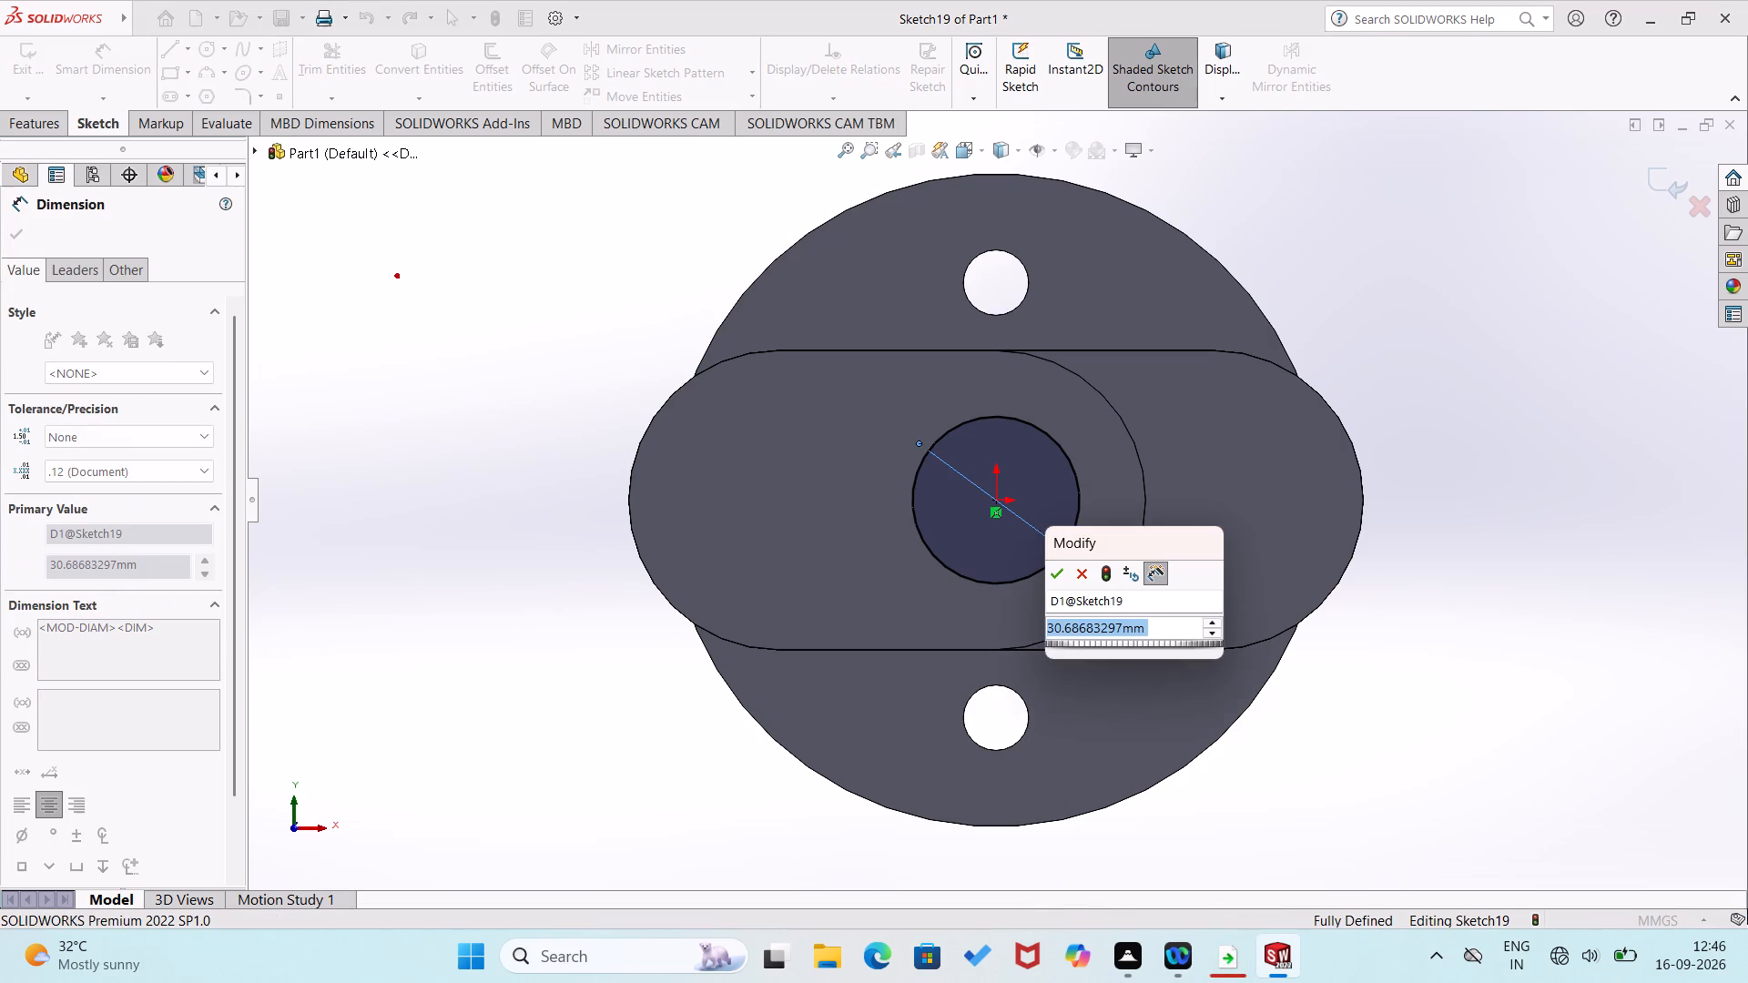
type("45")
key("Return")
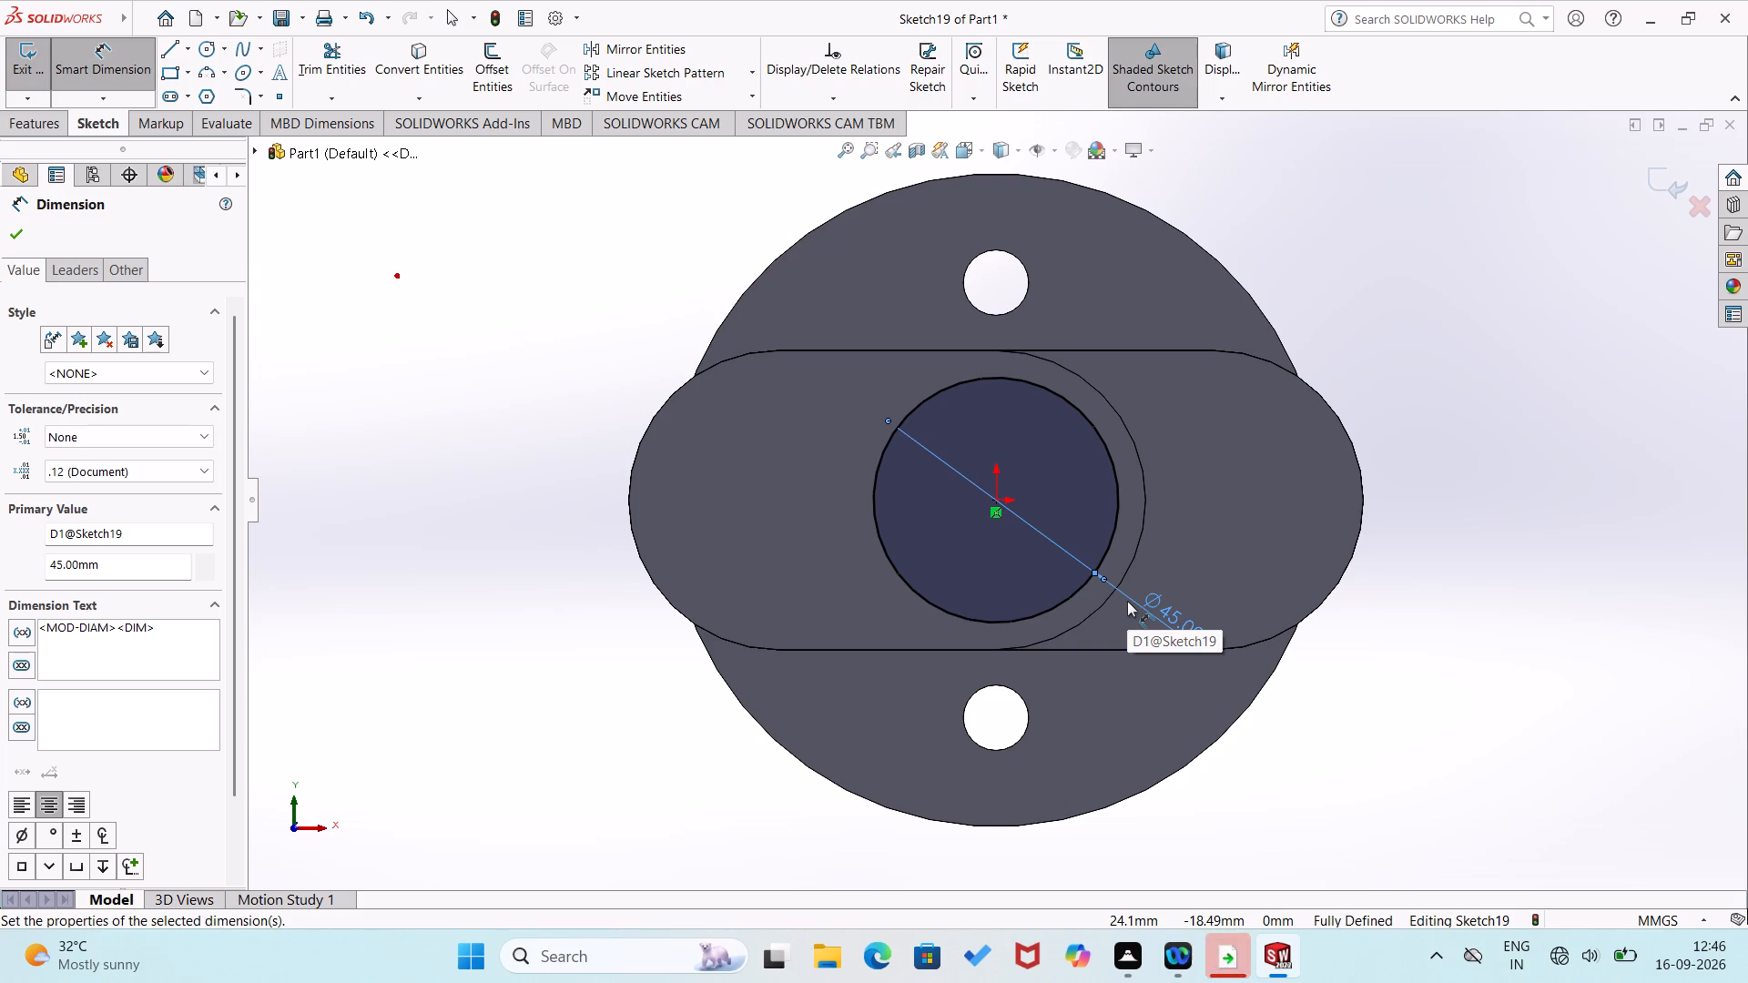
Extrude the 45 mm circle outward from the web's face as a Blind boss with depth 165-120 mm and Merge result on.
left_click(34, 124)
left_click(39, 94)
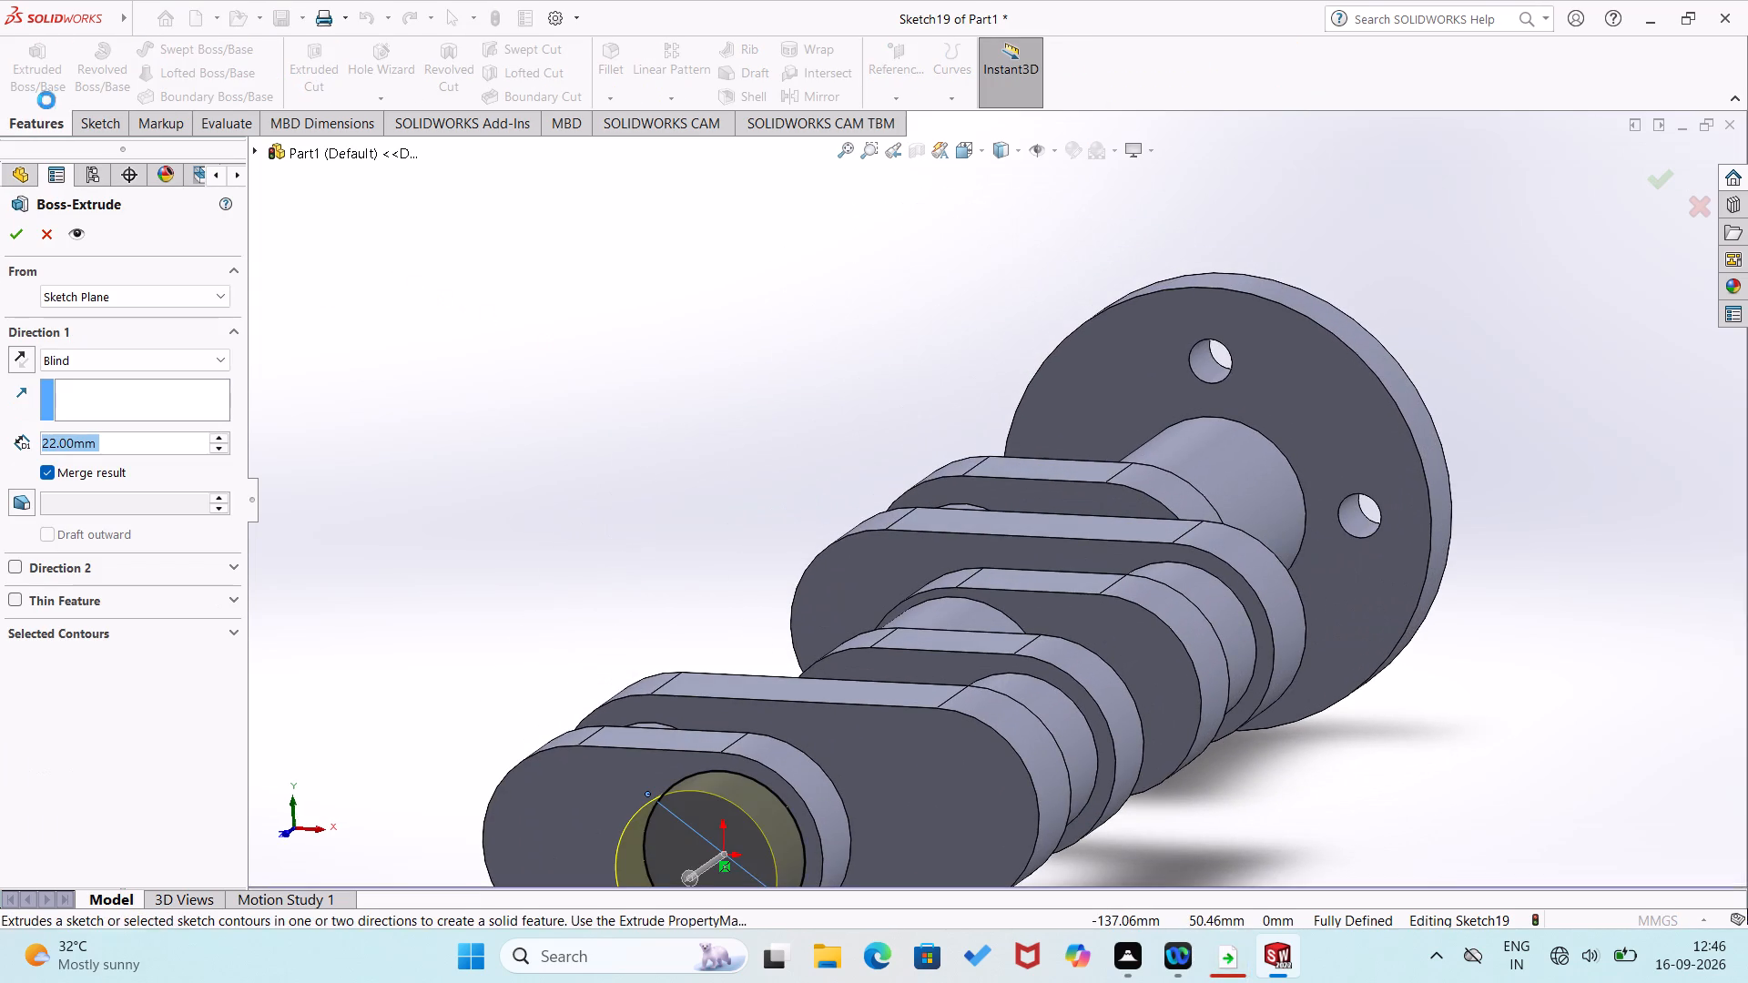
type("25")
key("BackSpace")
key("BackSpace")
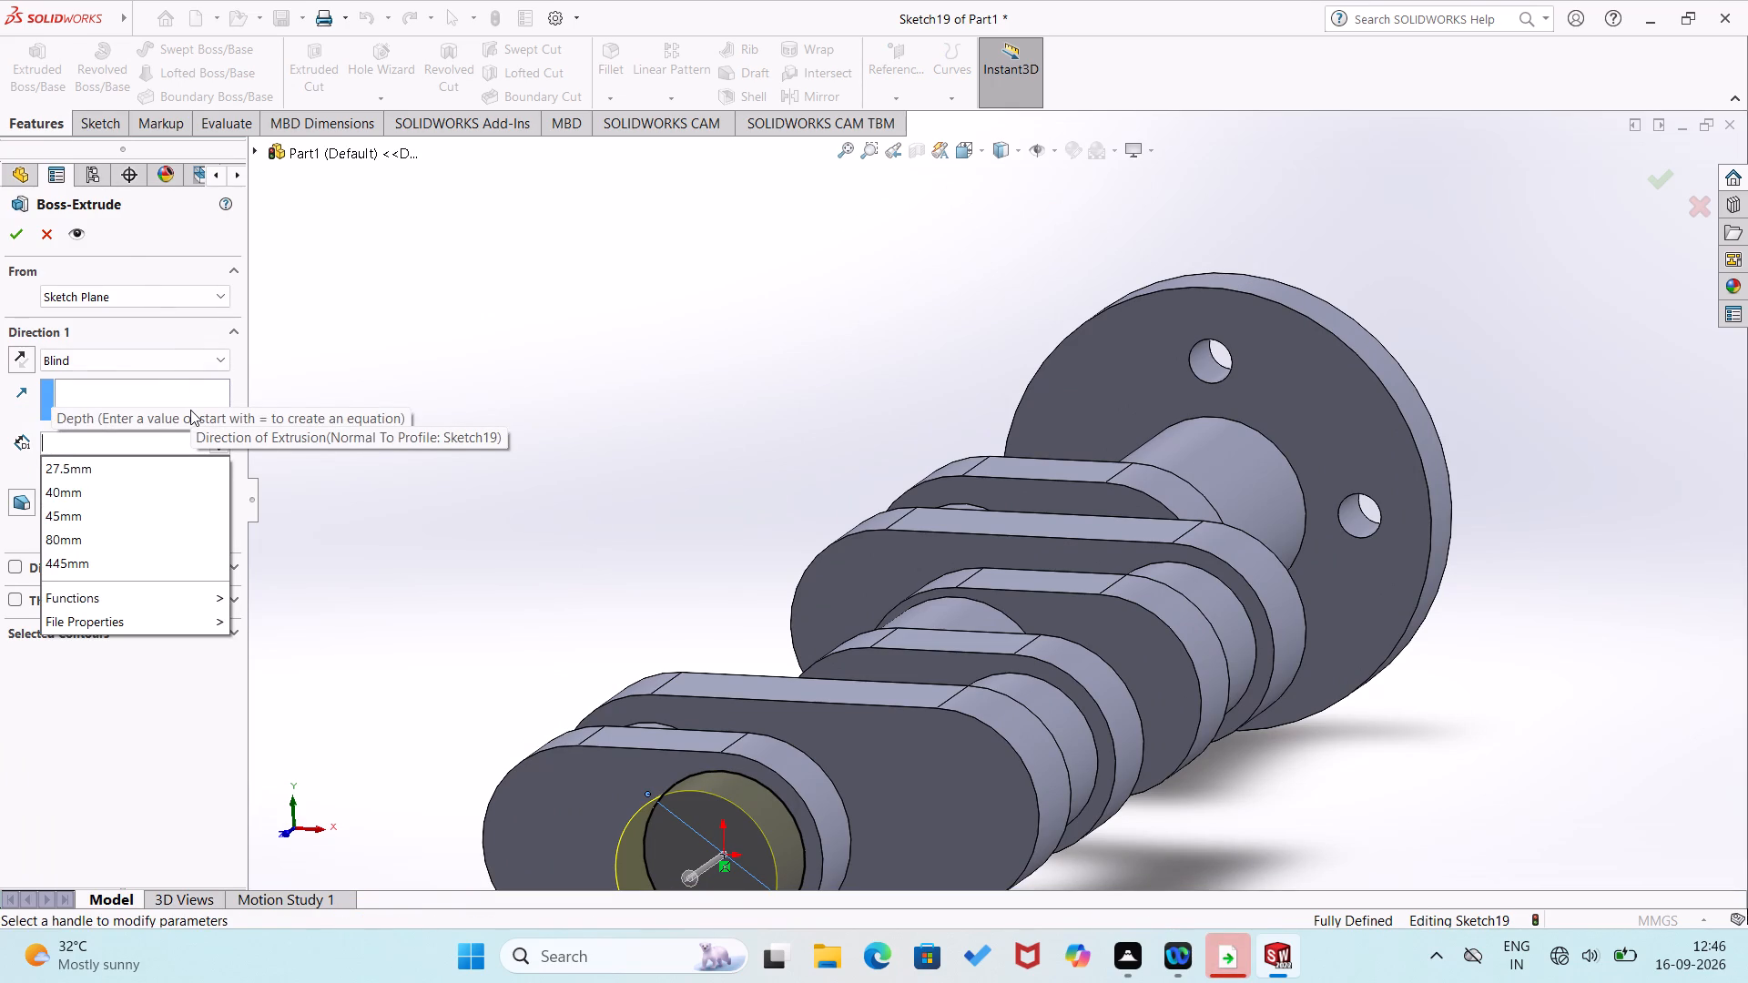
type("45")
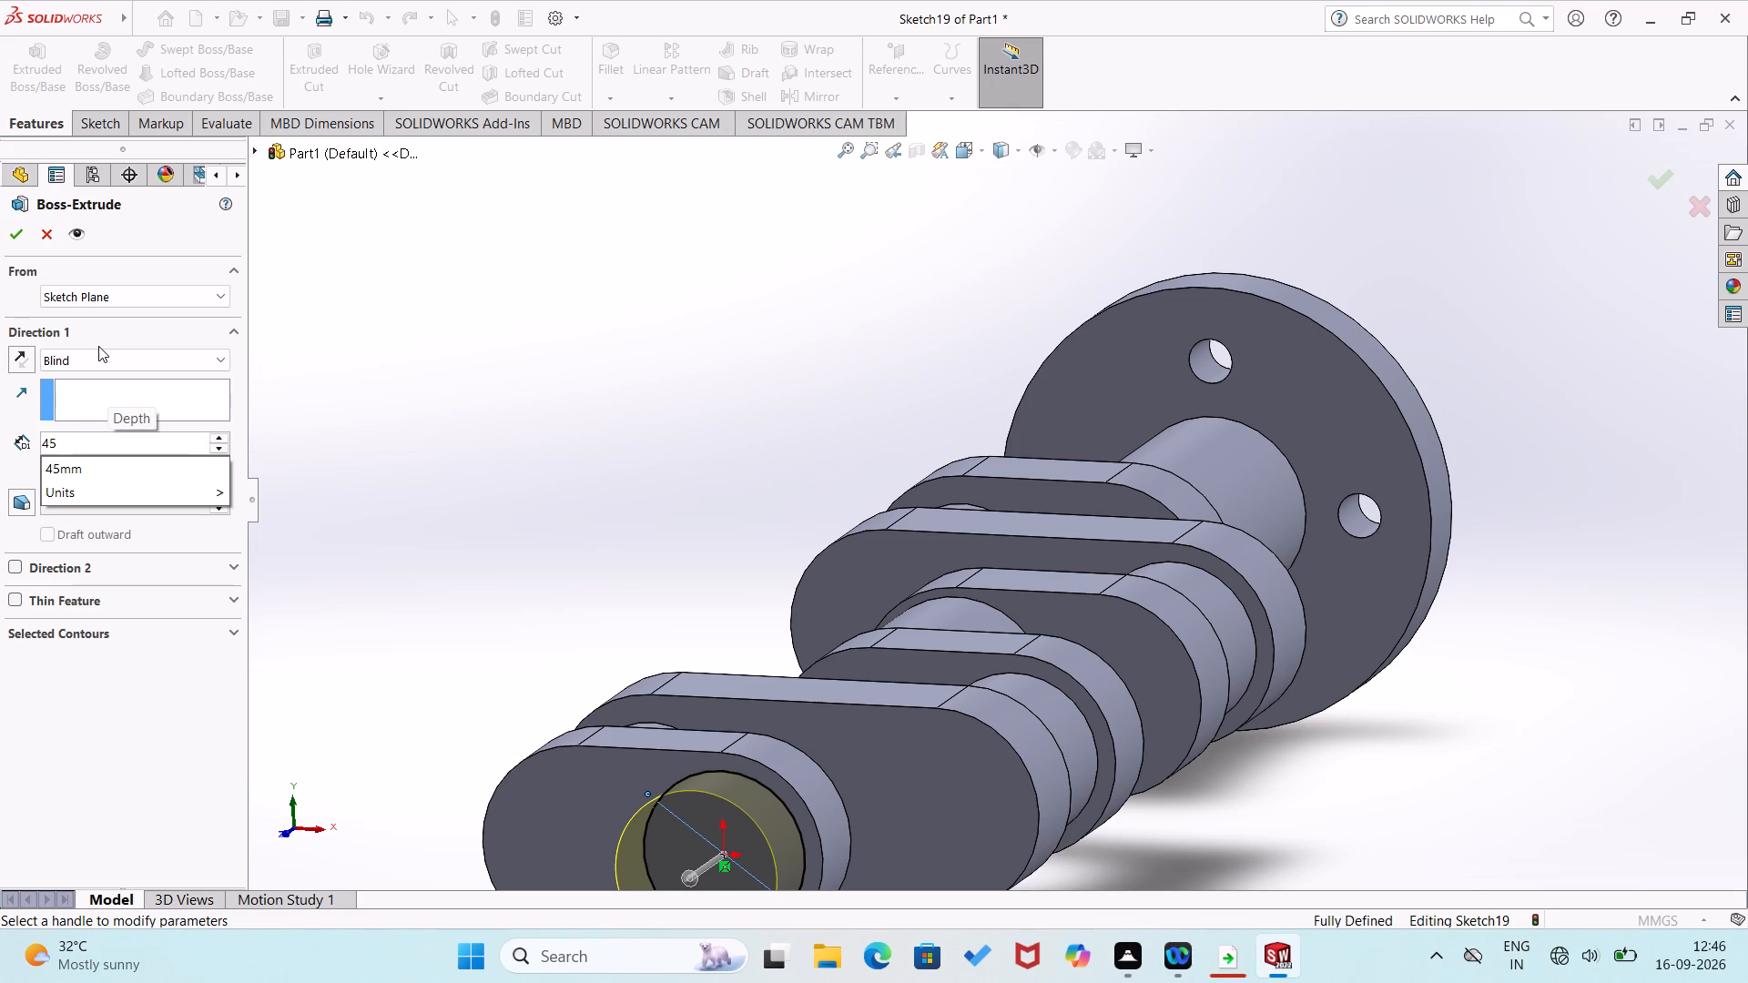
key("BackSpace")
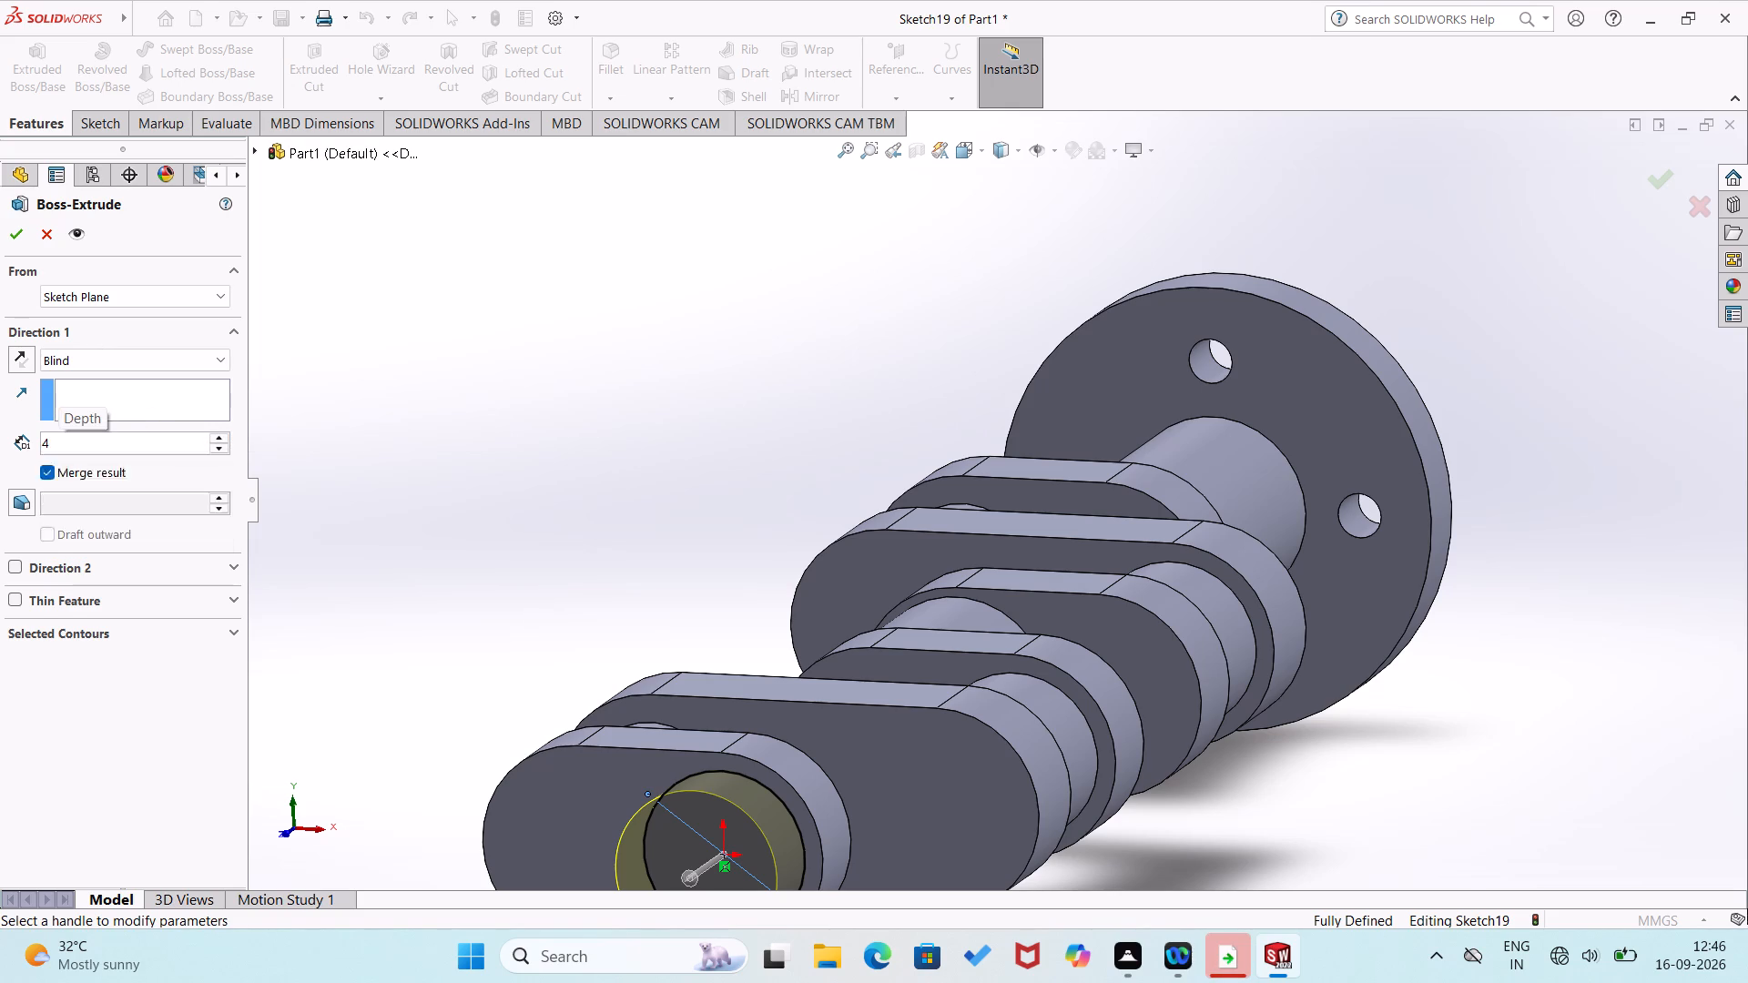
key("BackSpace")
key("2")
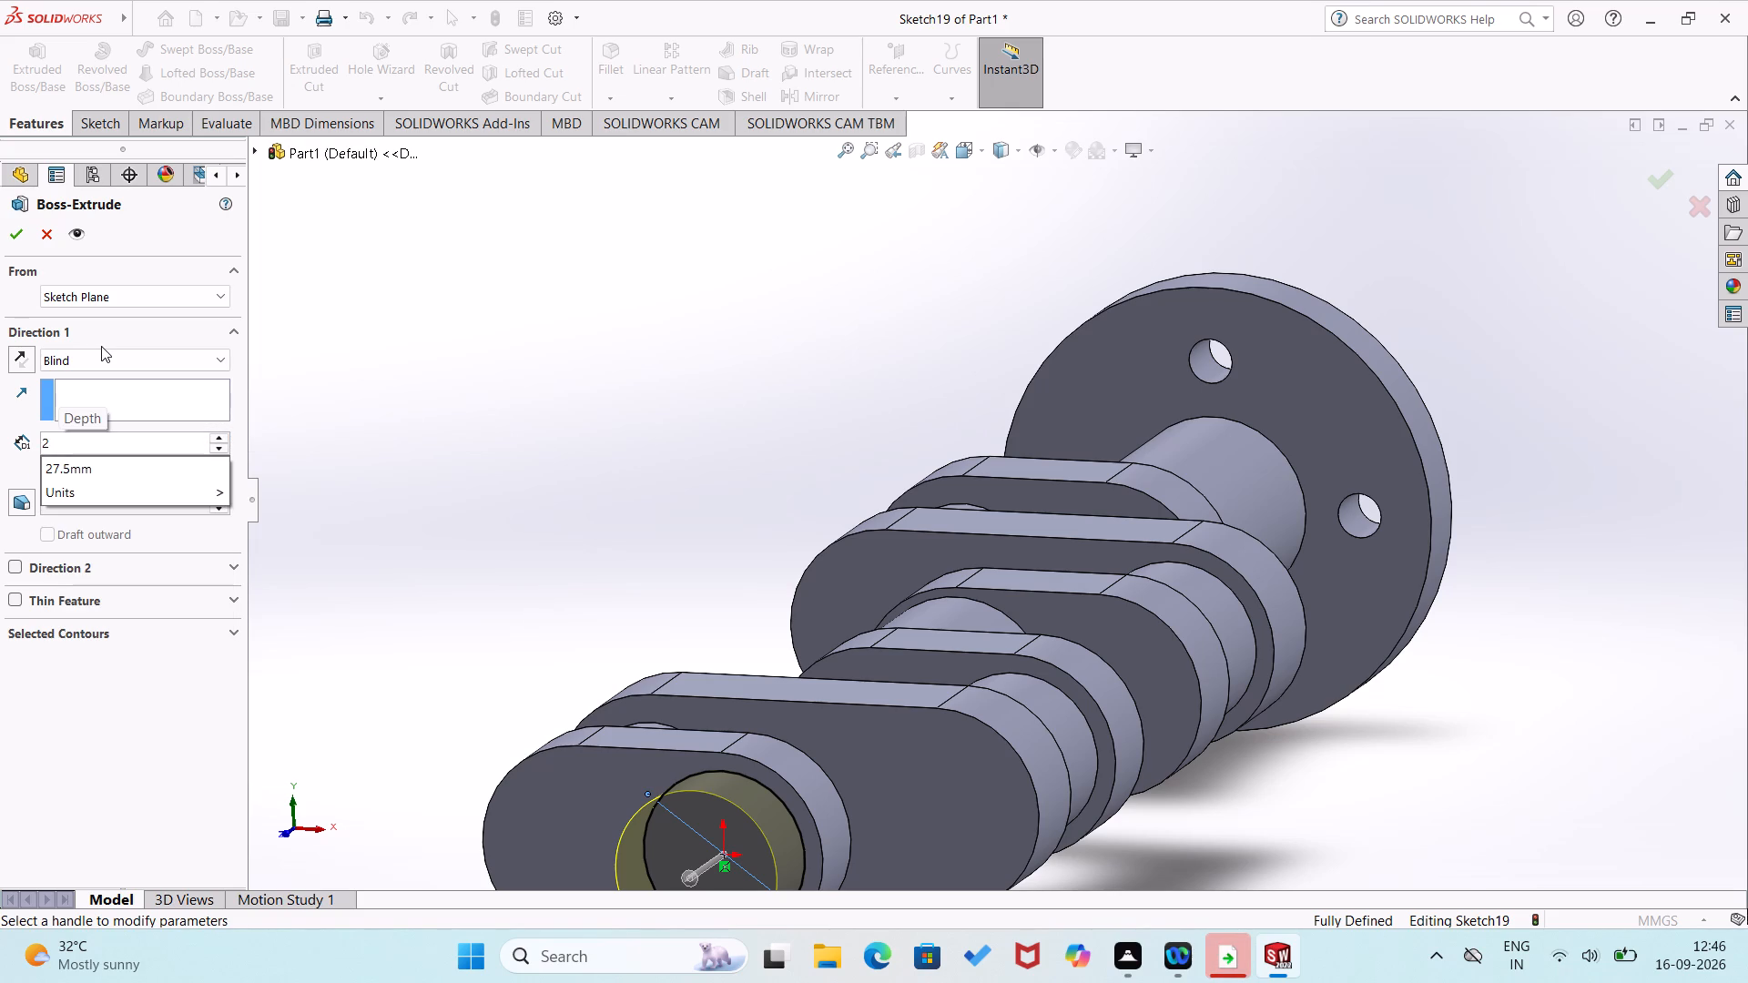
key("BackSpace")
type("120")
key("minus")
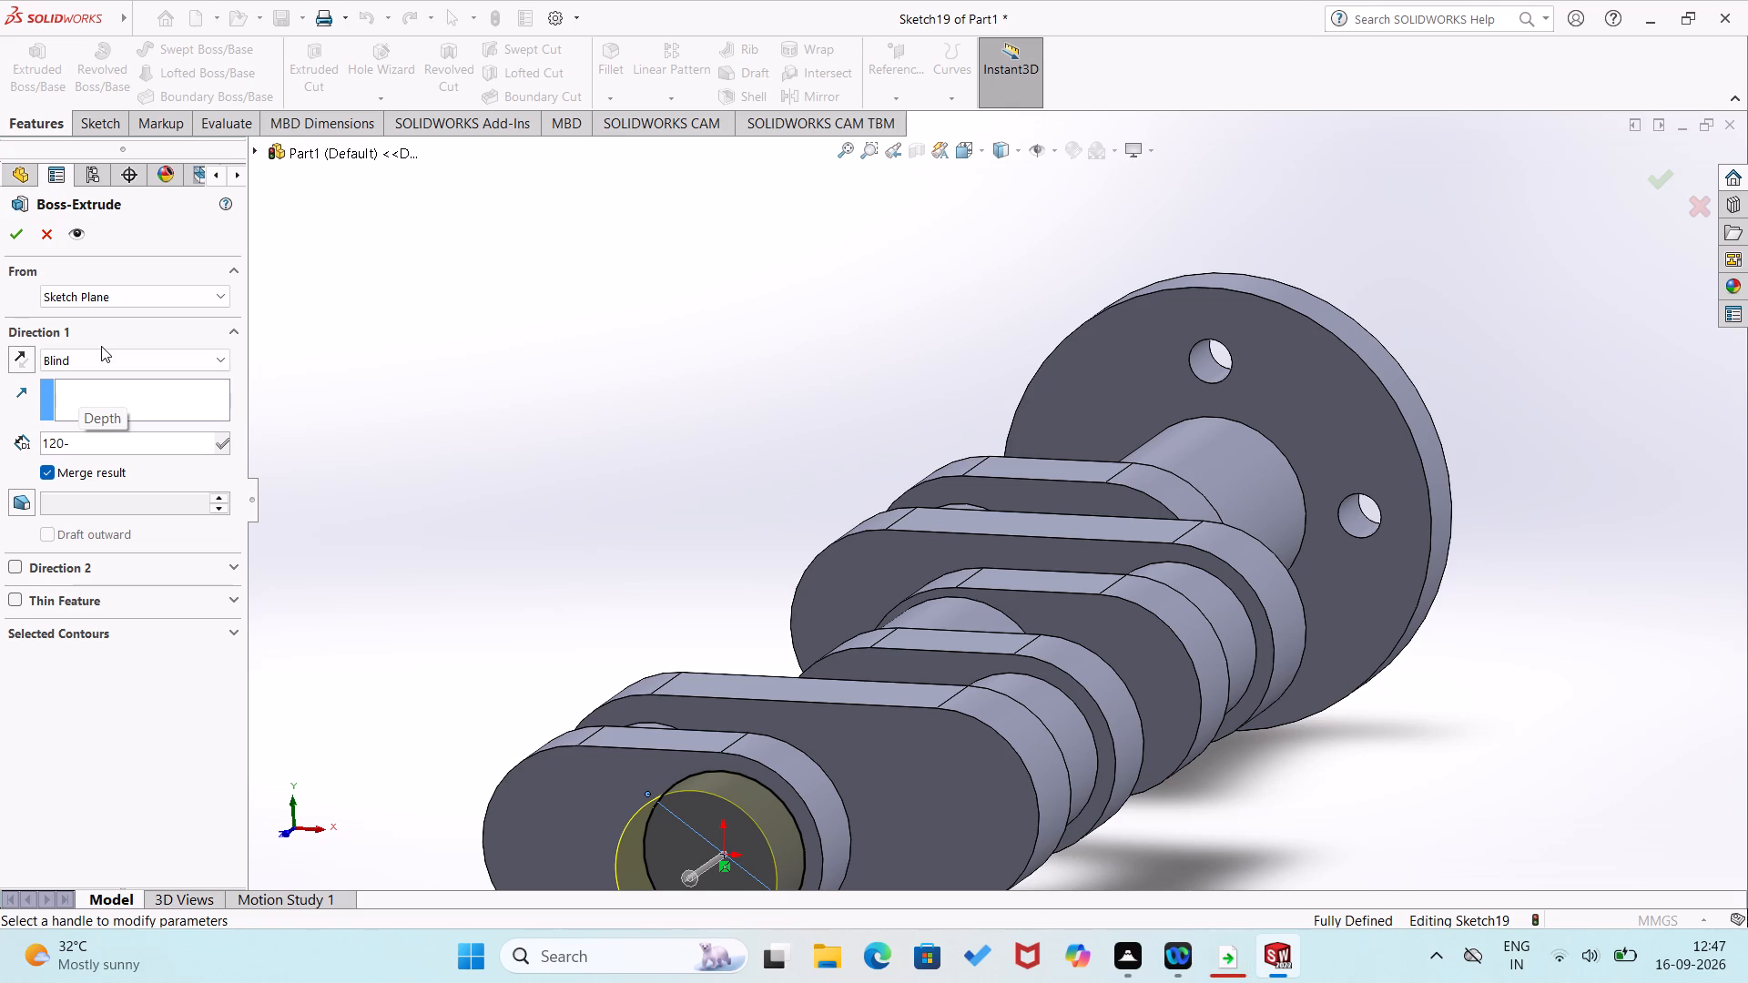
type("165")
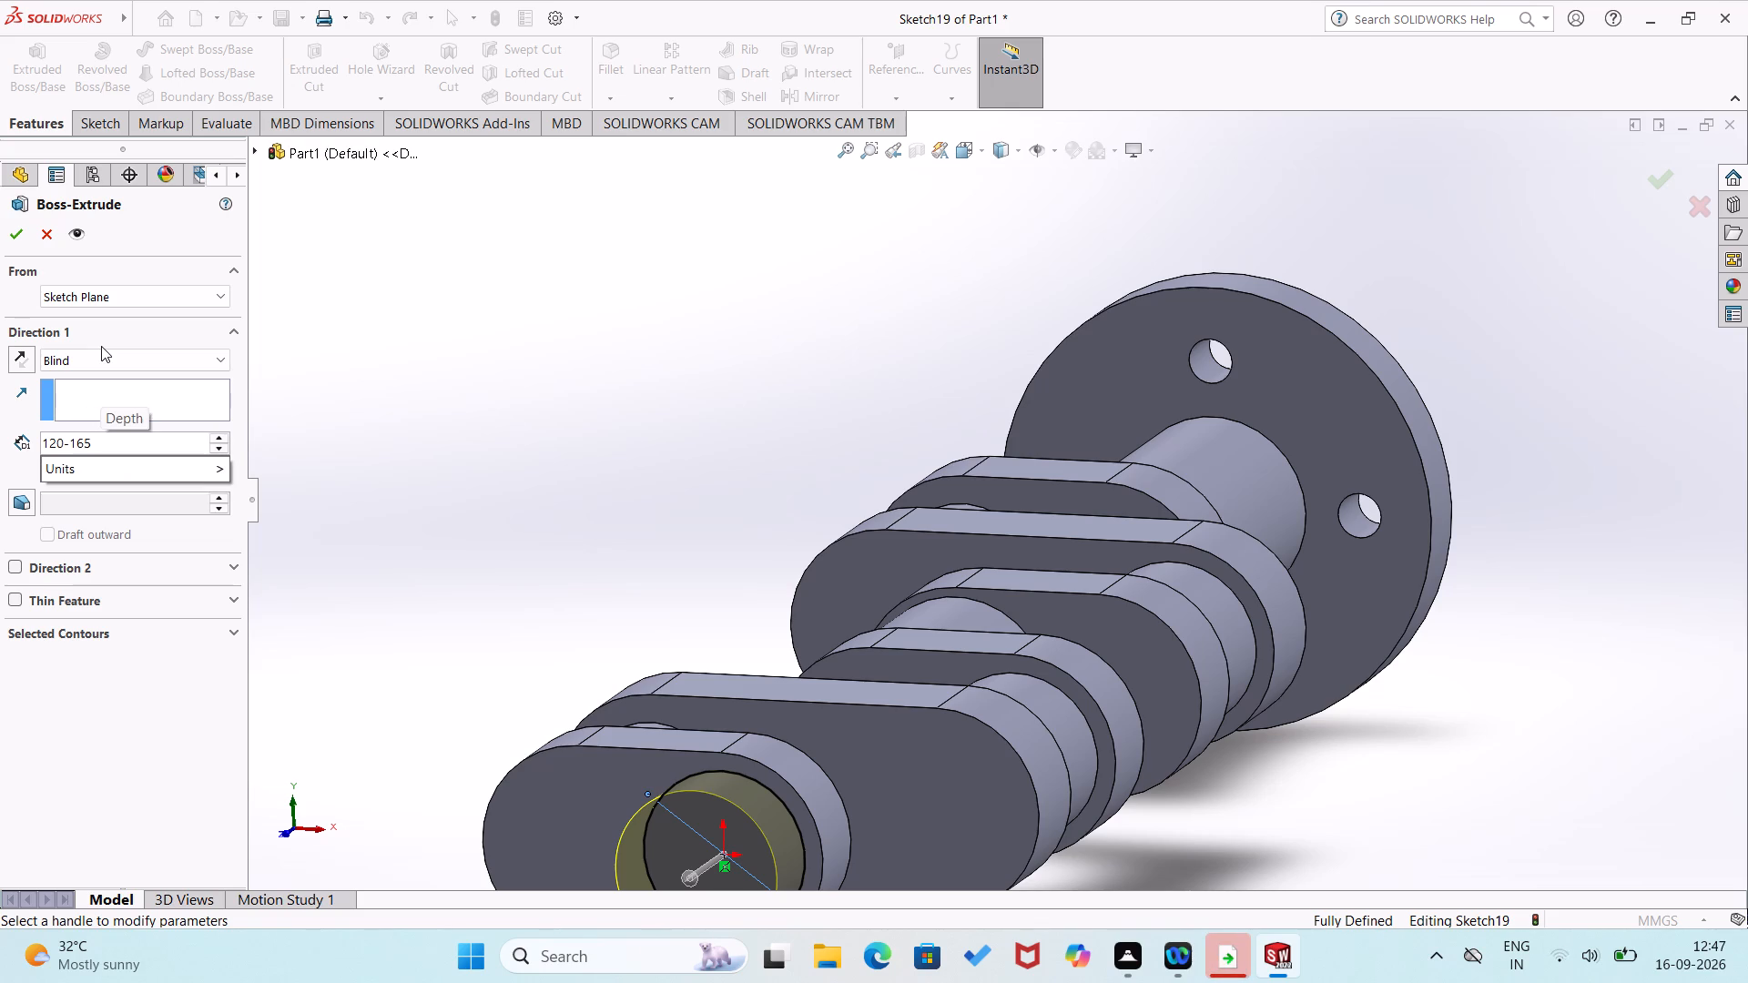
key("BackSpace")
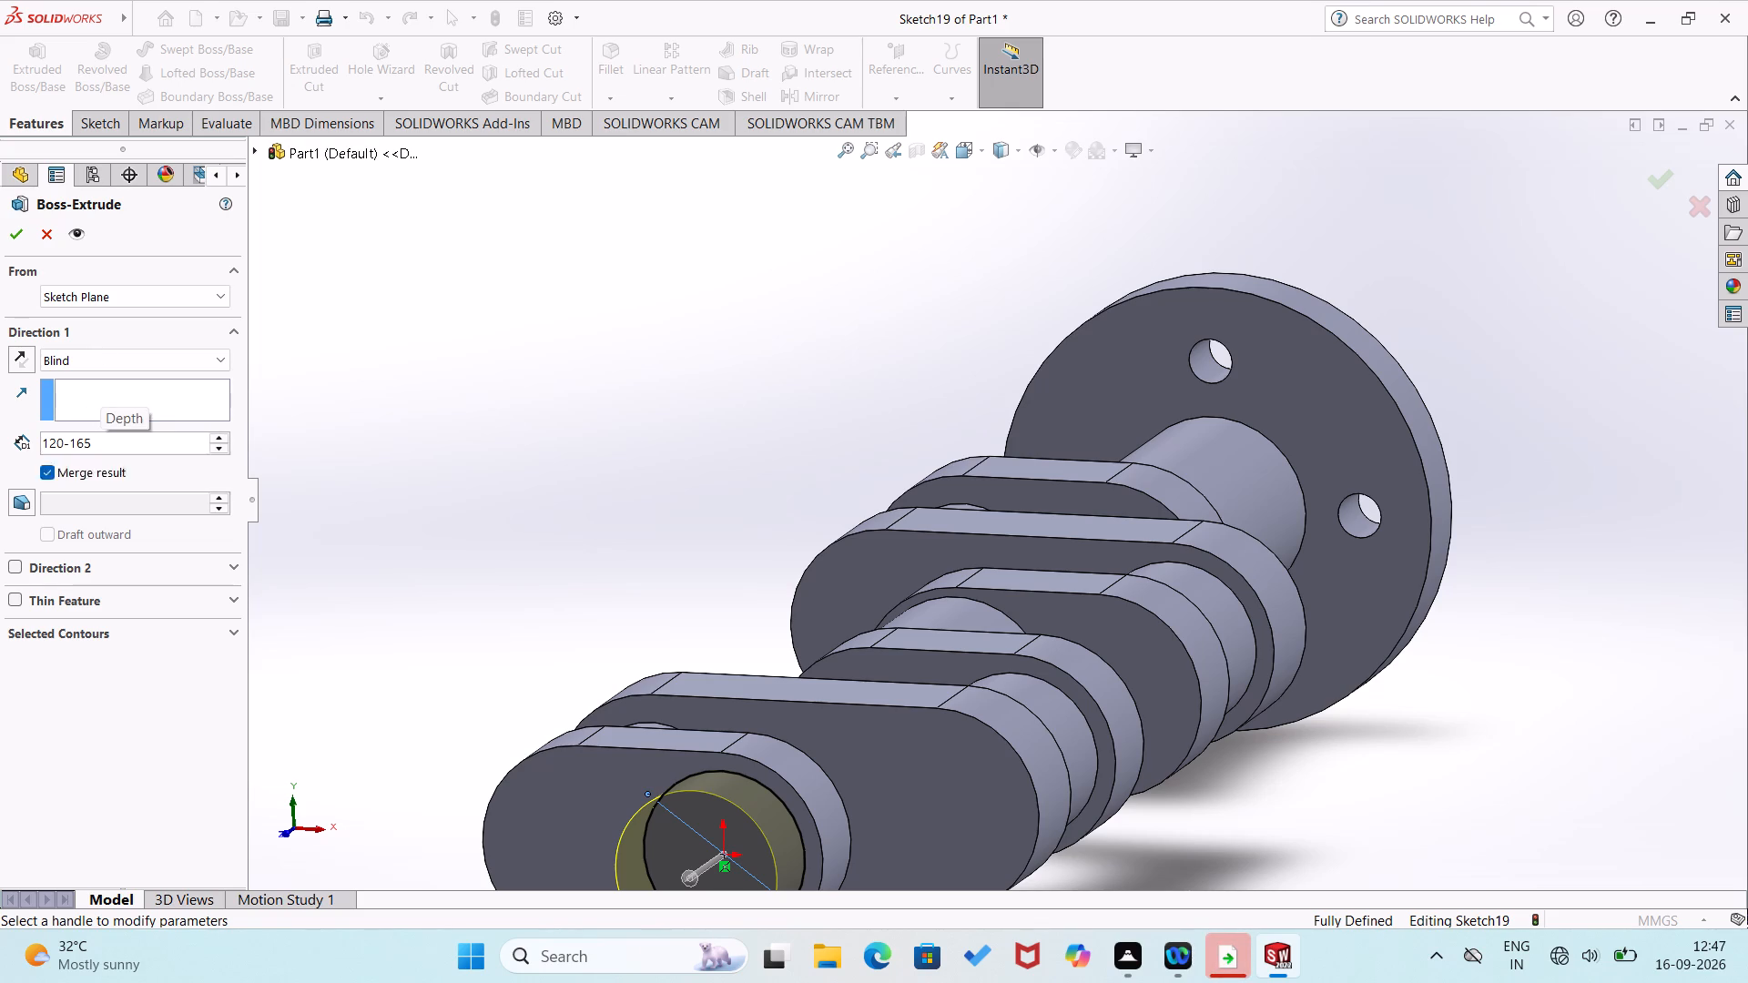
key("BackSpace")
key("BackSpace")
key("BackSpace")
key("BackSpace")
key("BackSpace")
key("BackSpace")
key("BackSpace")
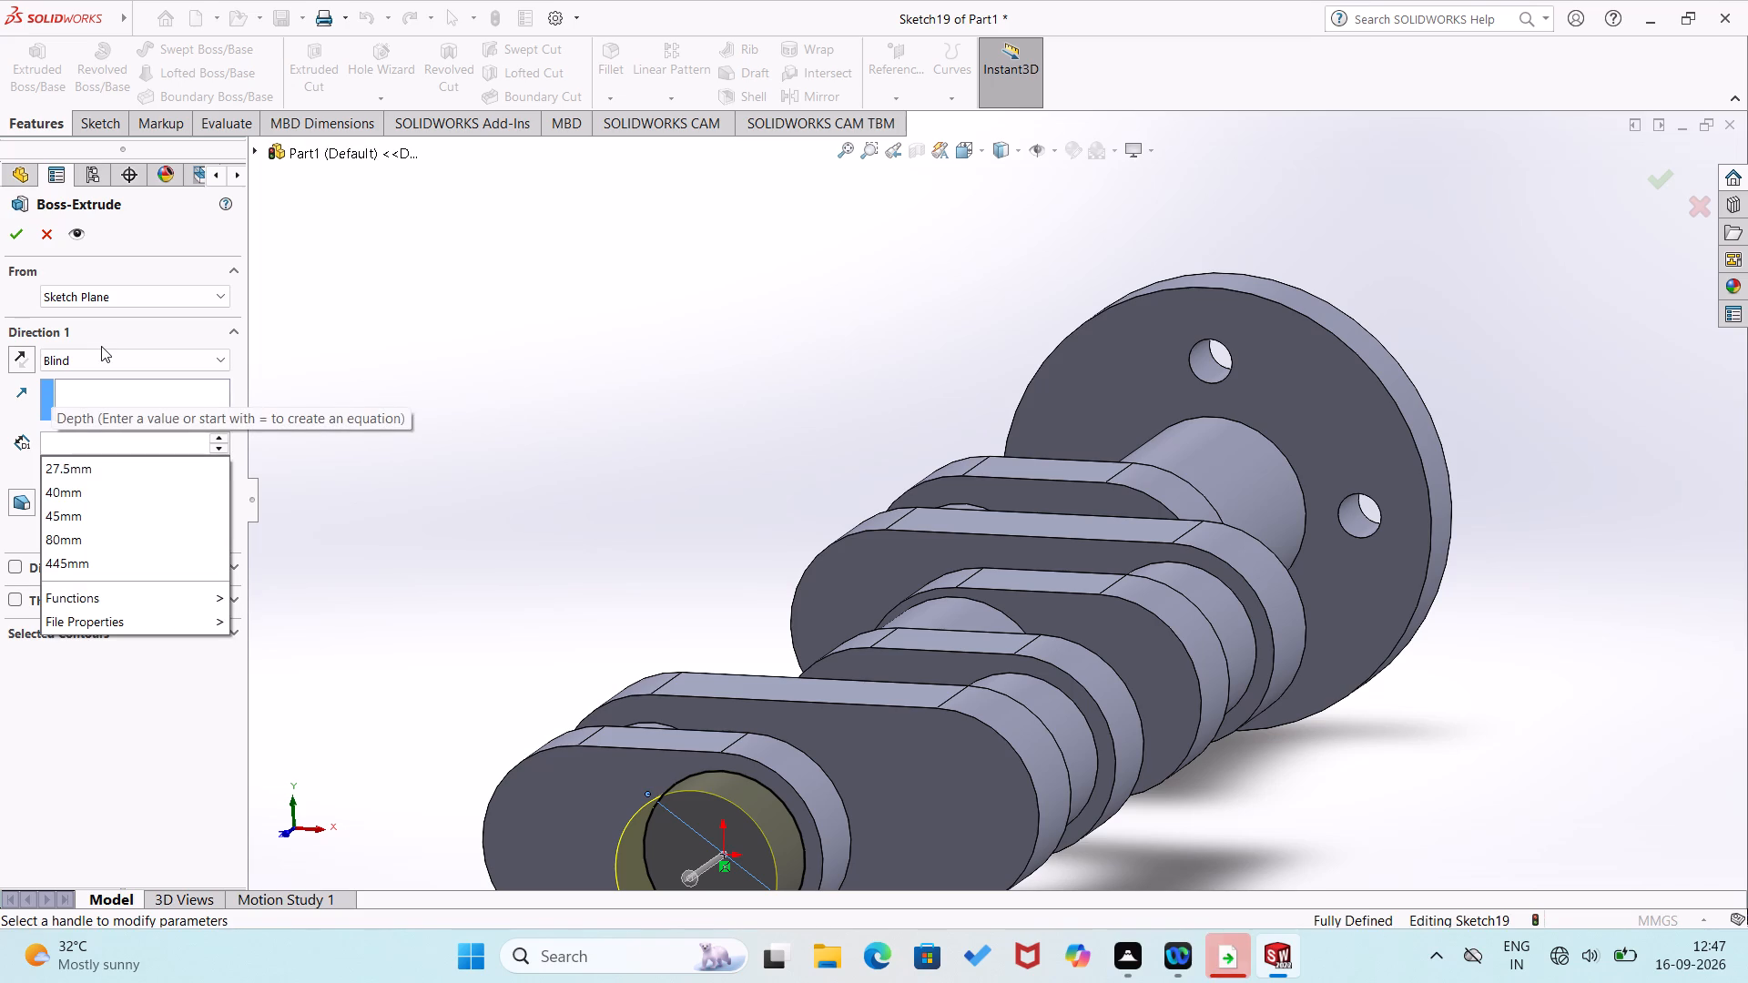
type("165-")
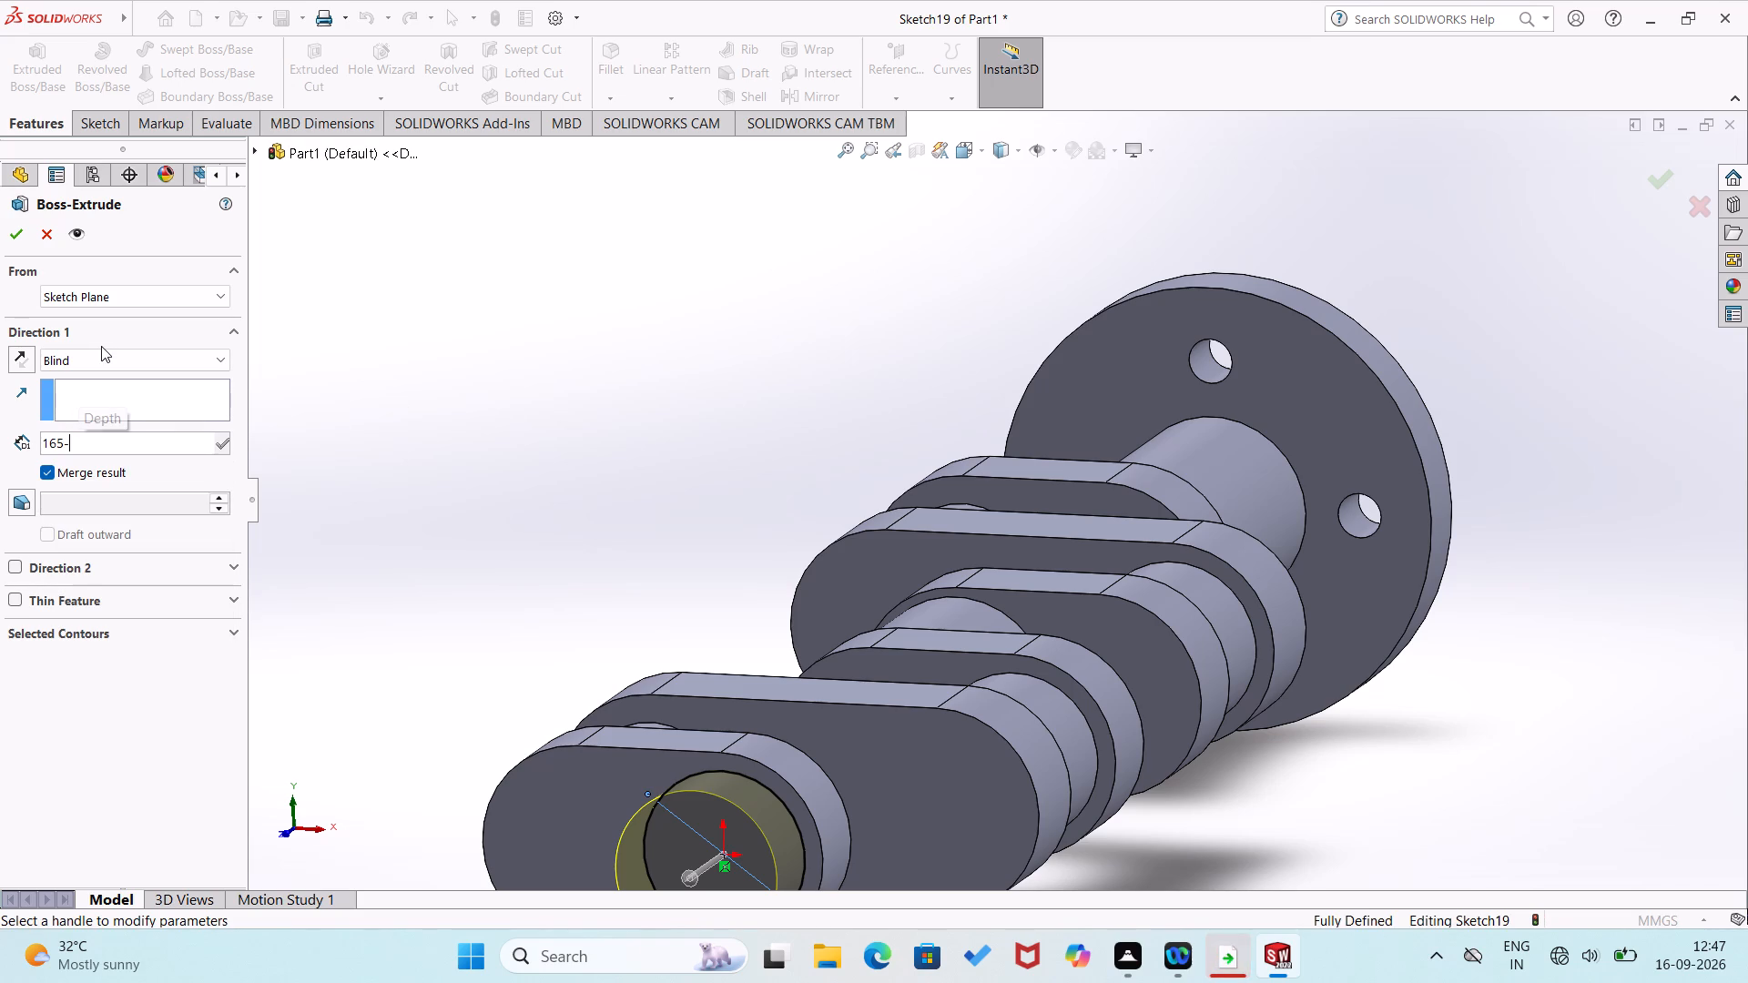
type("120")
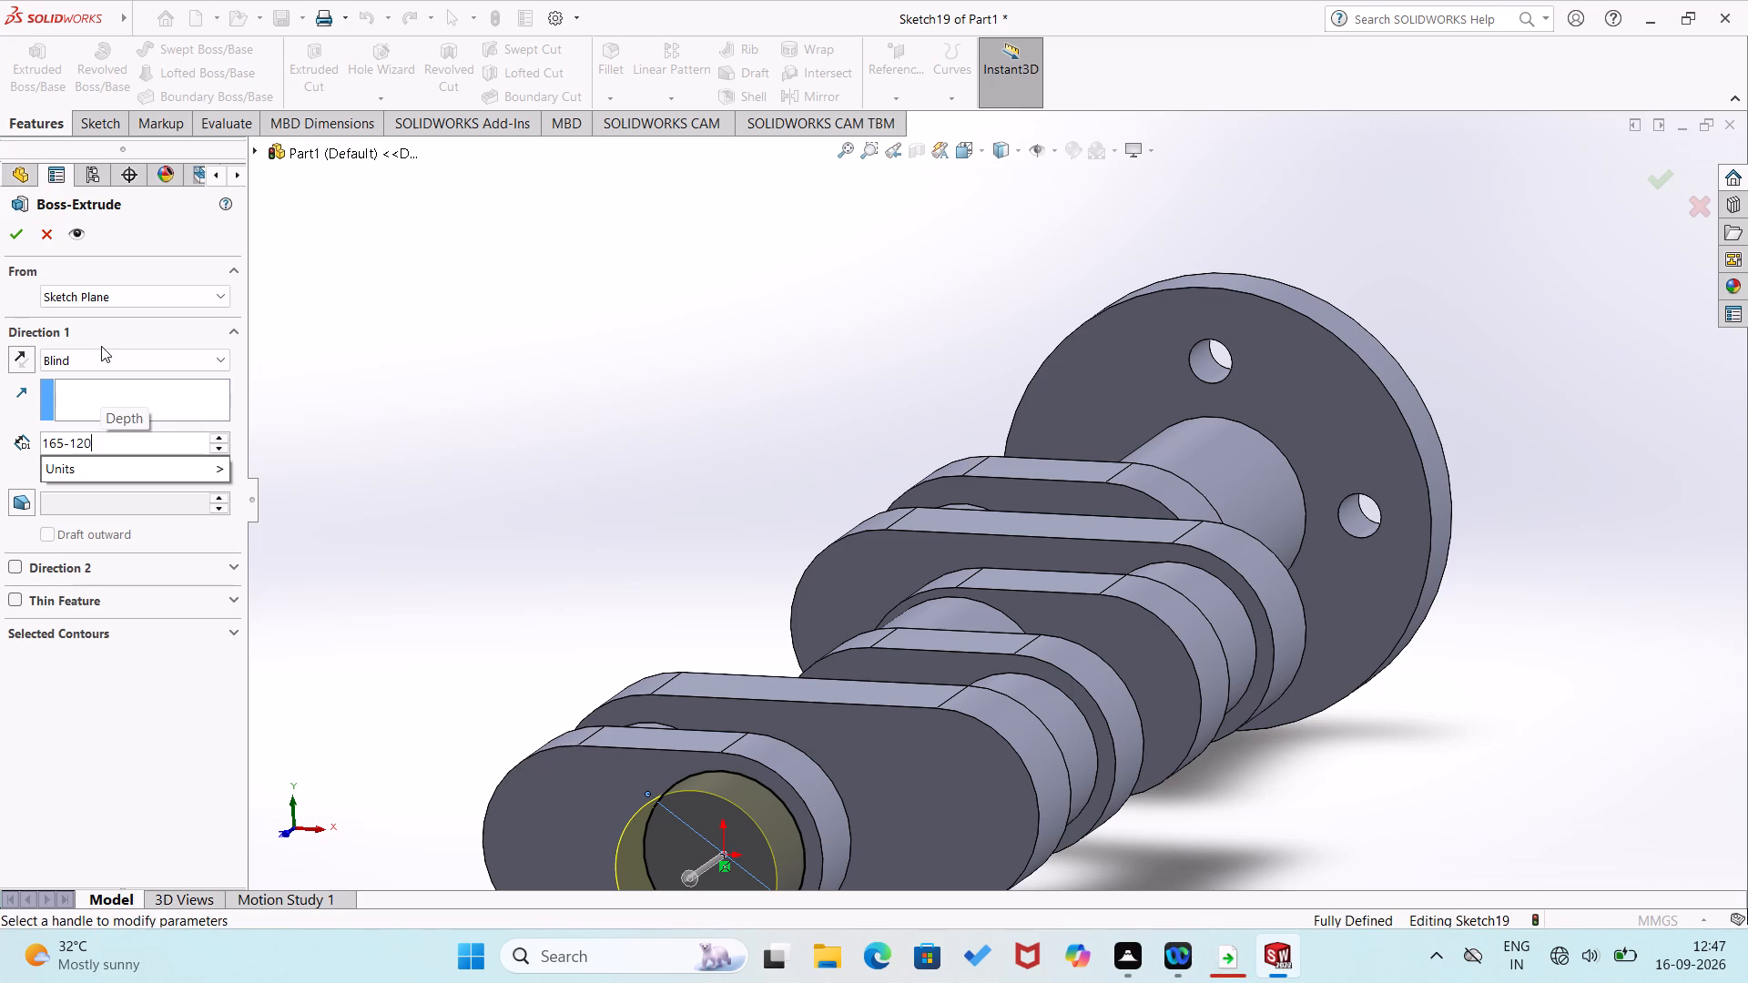
left_click(14, 235)
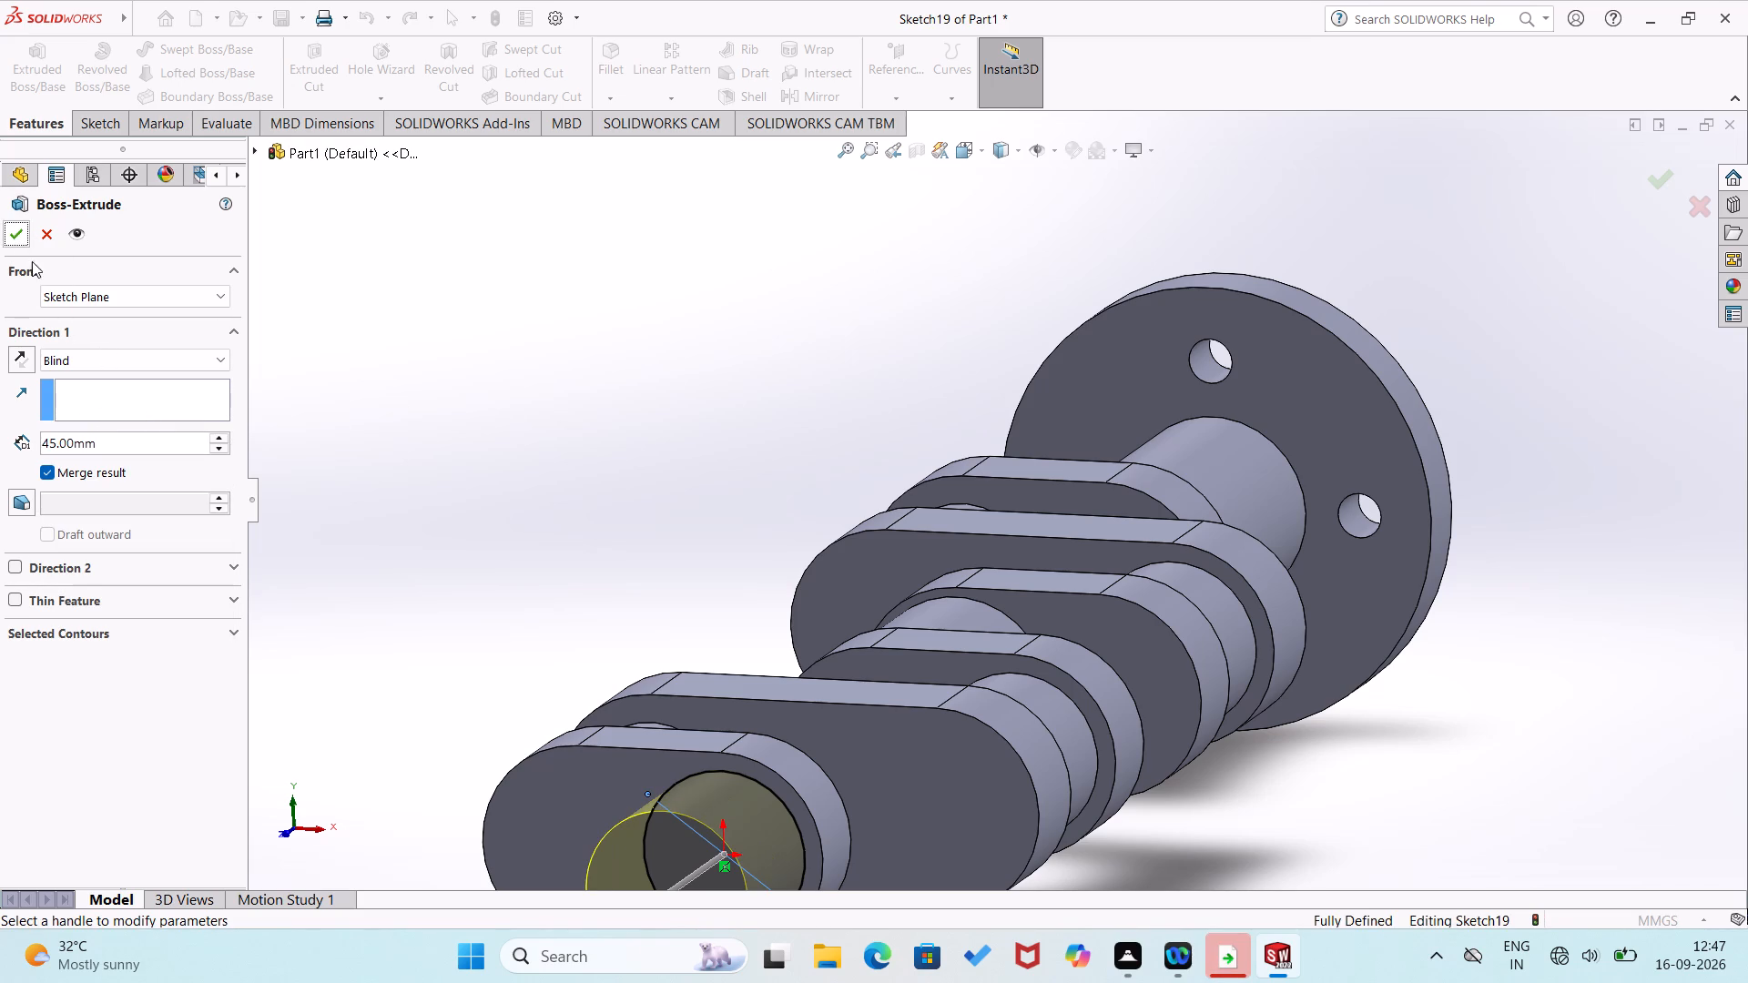
left_click(336, 404)
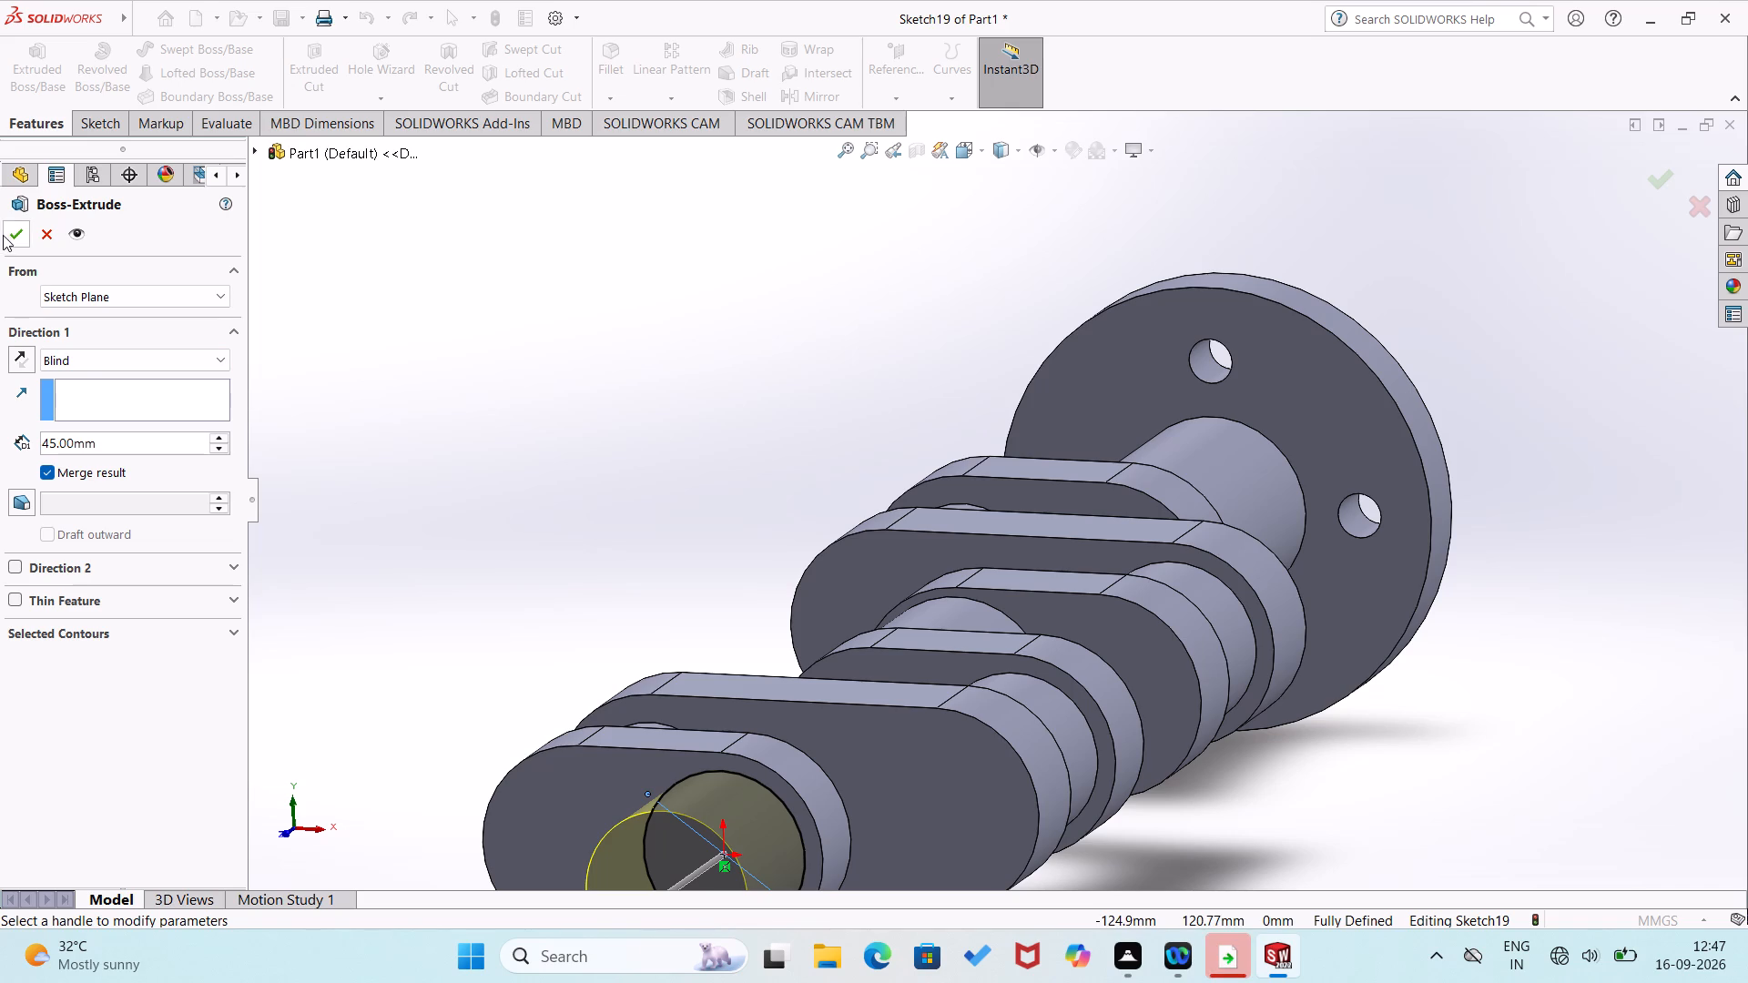
left_click(7, 233)
left_click(405, 369)
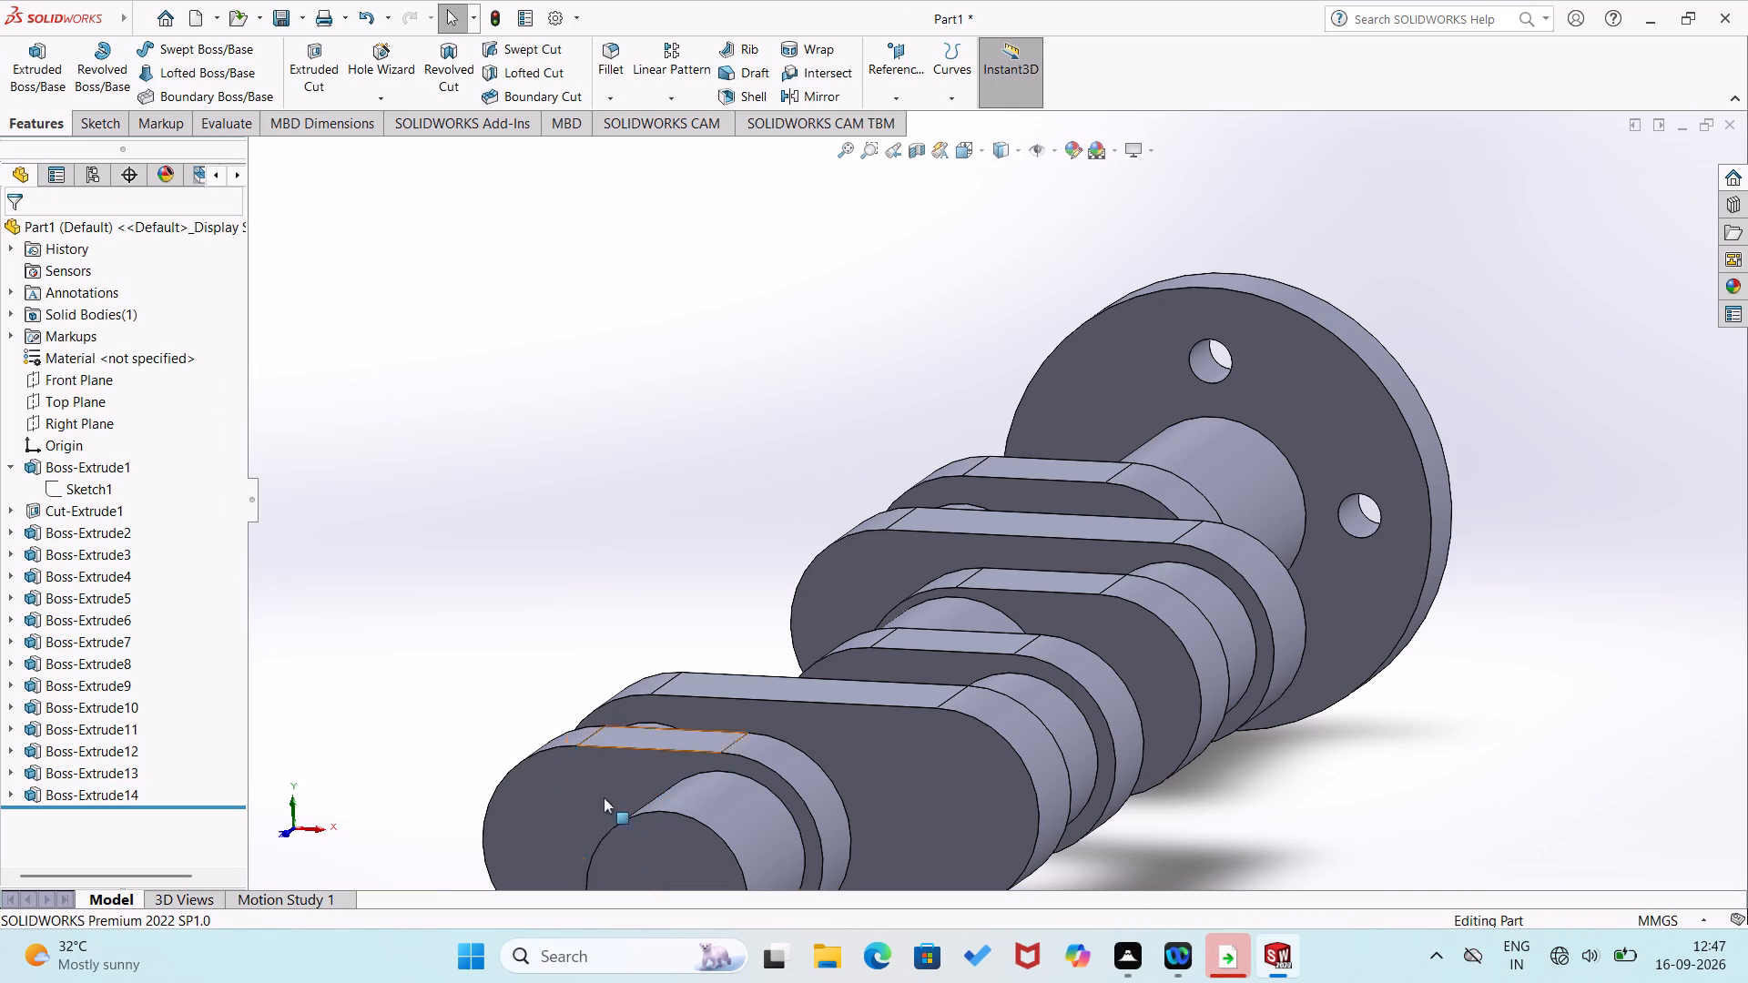
On the 45 mm cylinder's outer end face, sketch a circle centred on the origin with a radius of about 9.1 mm.
left_click(653, 844)
left_click(736, 796)
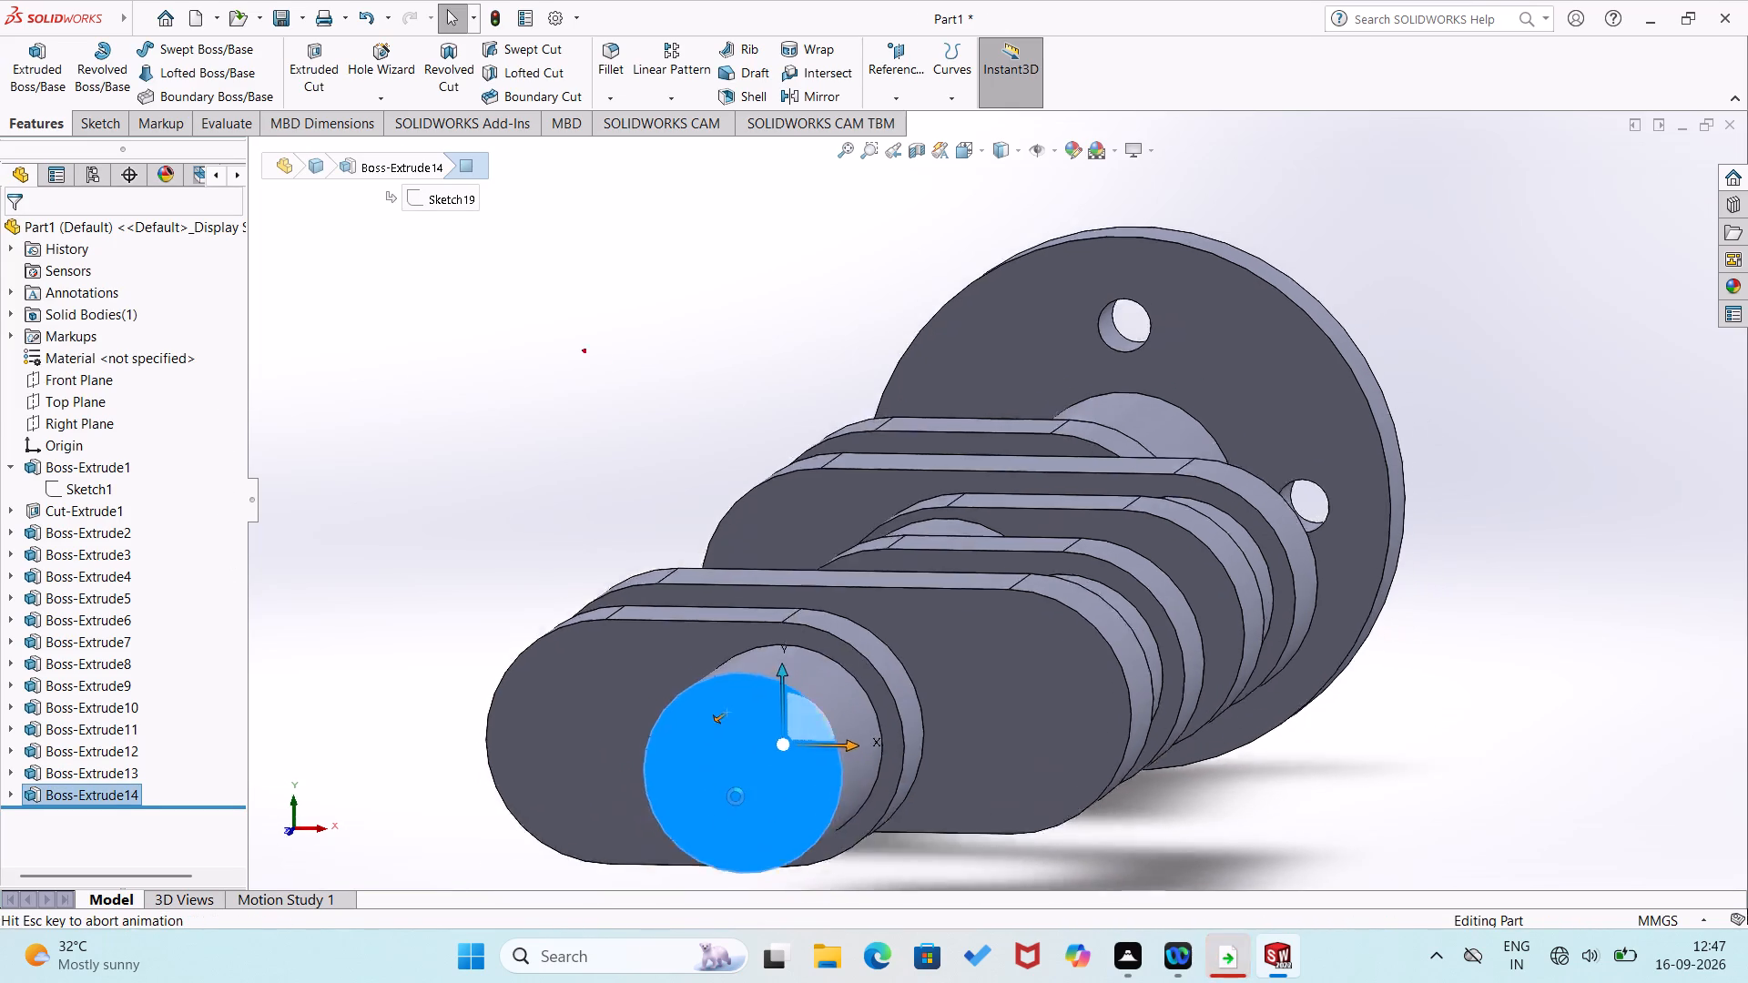
left_click(686, 838)
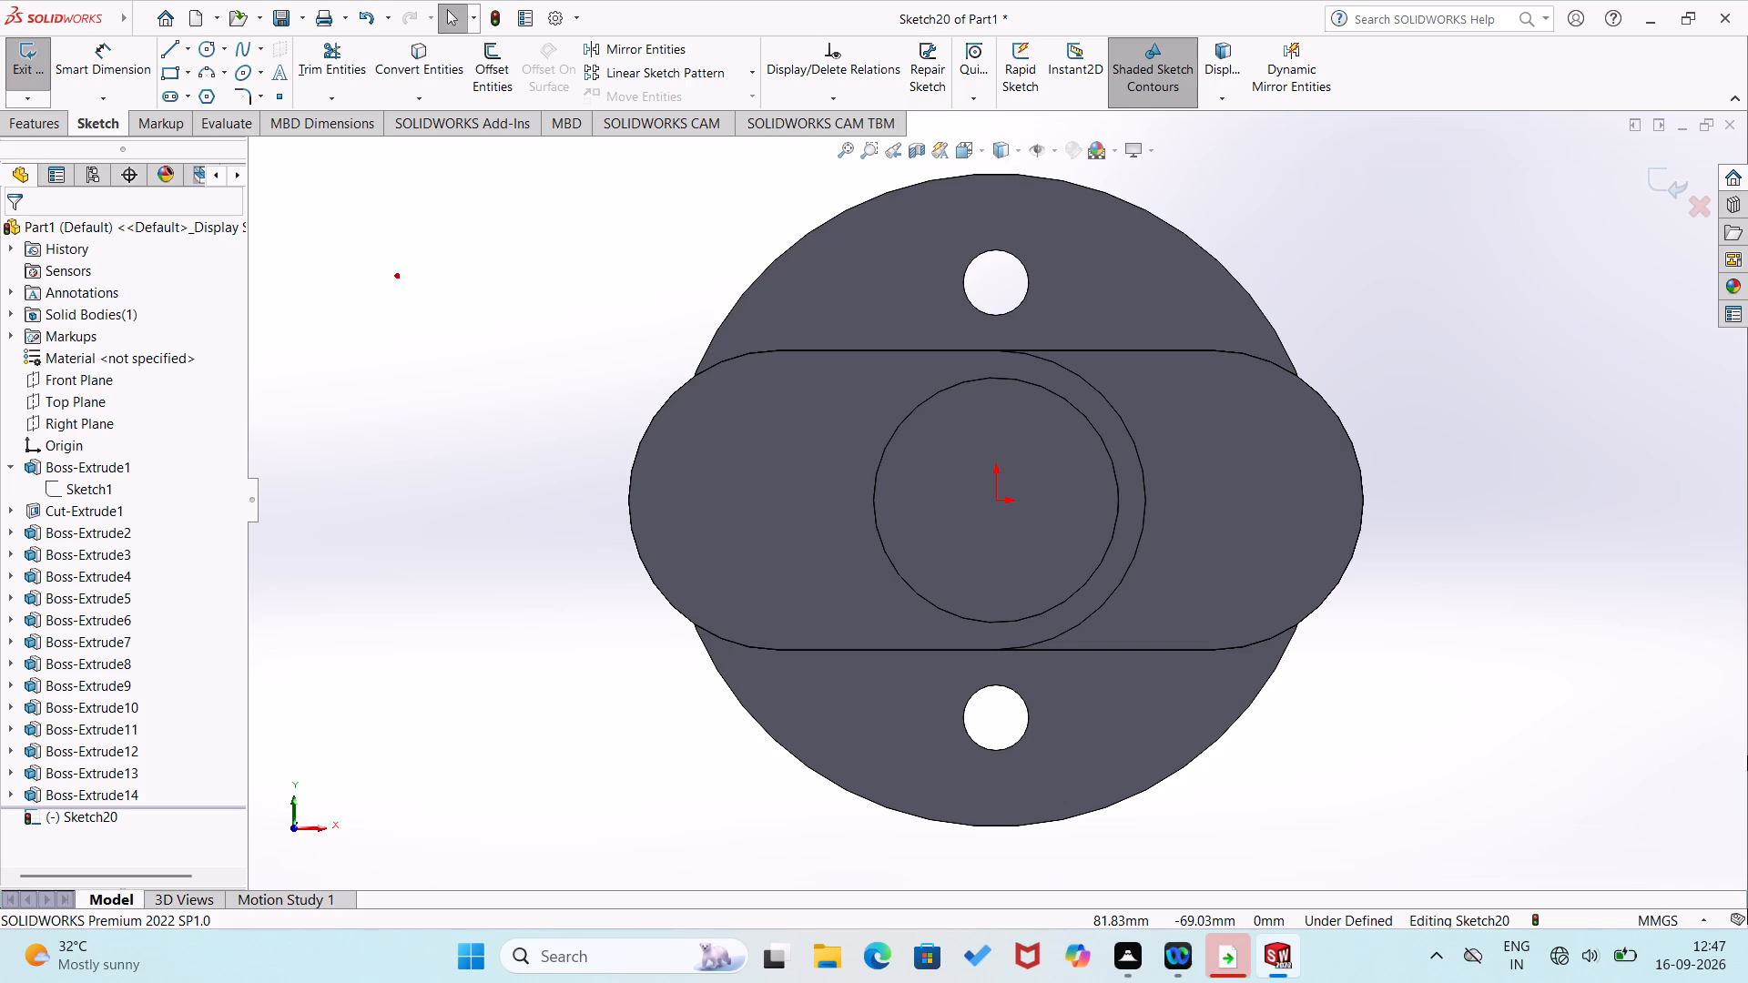
middle_click_drag(1496, 574, 1470, 619)
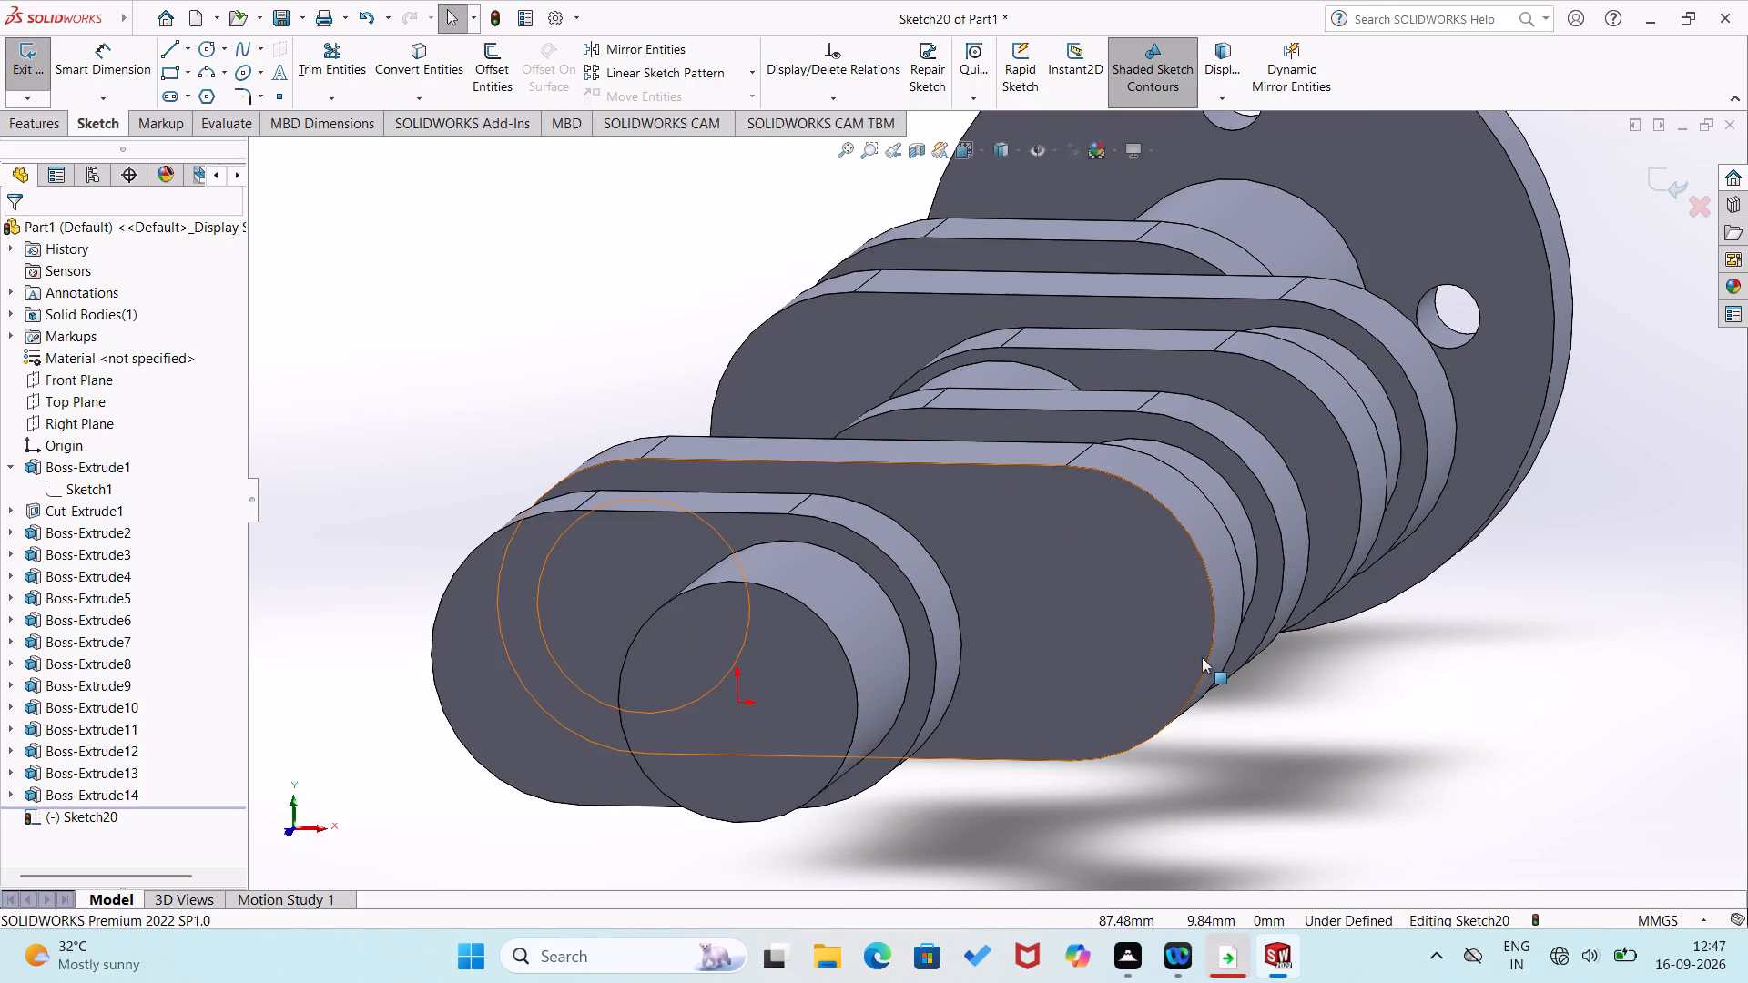
middle_click_drag(1099, 630, 1095, 663)
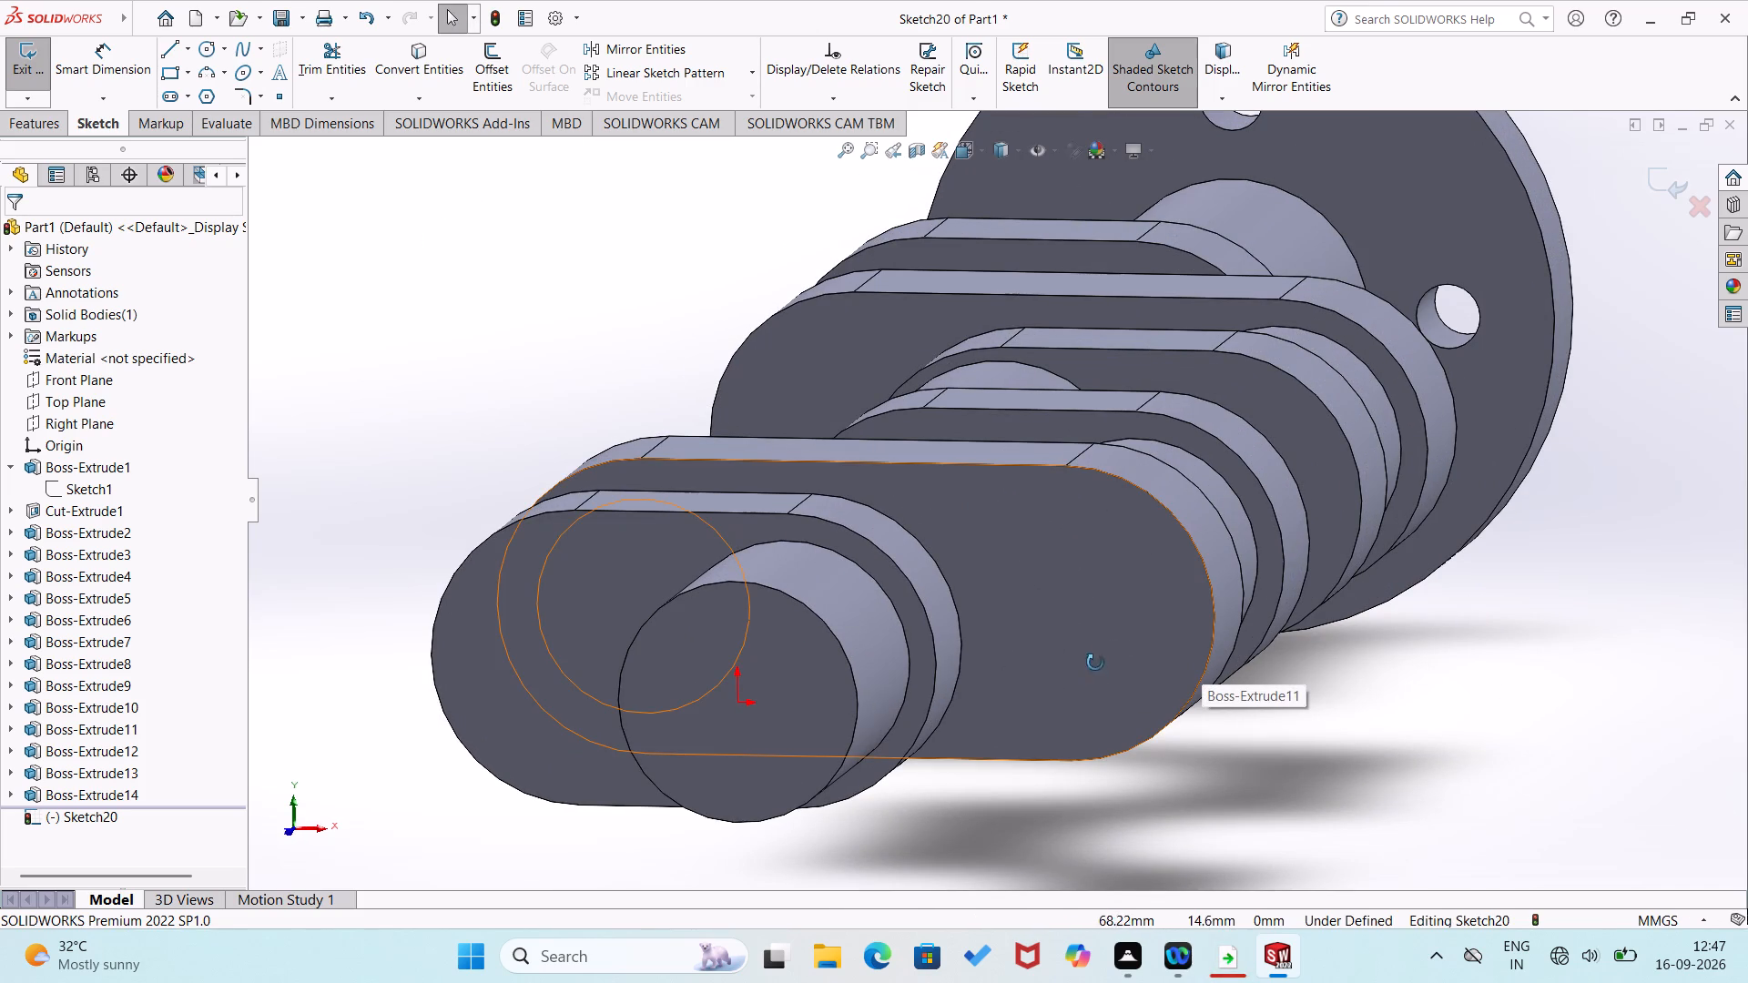
middle_click_drag(1095, 663, 1096, 713)
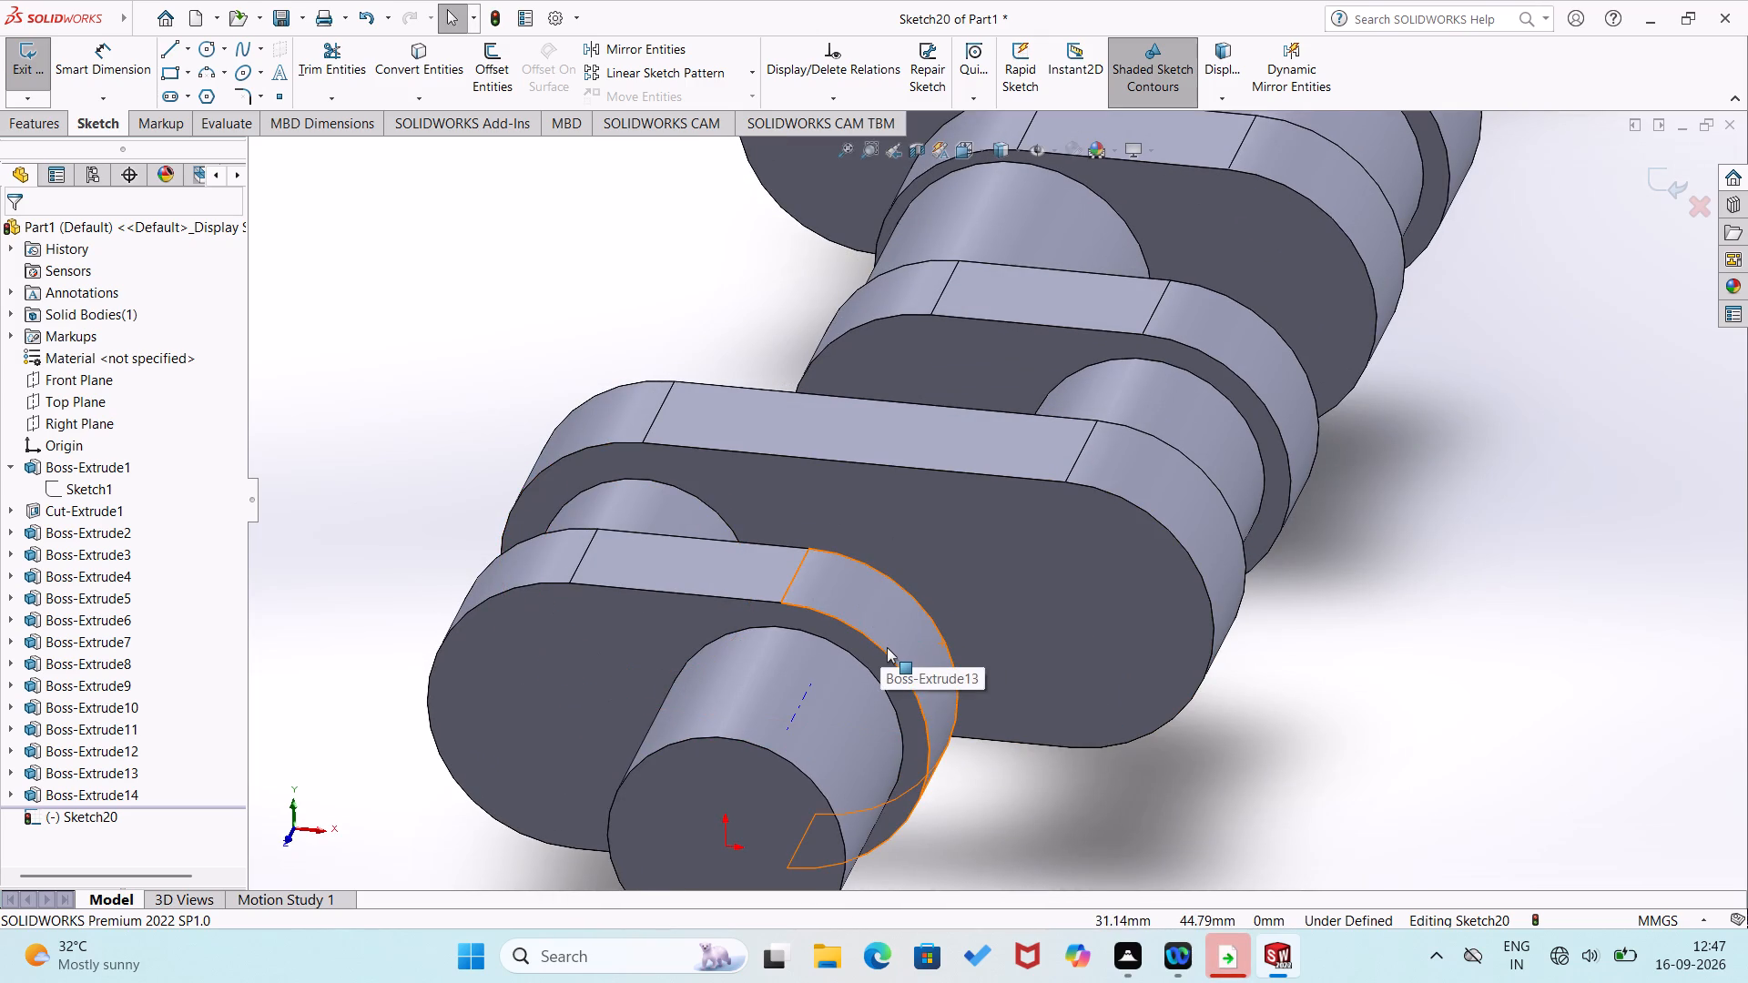
middle_click_drag(1288, 802, 1302, 785)
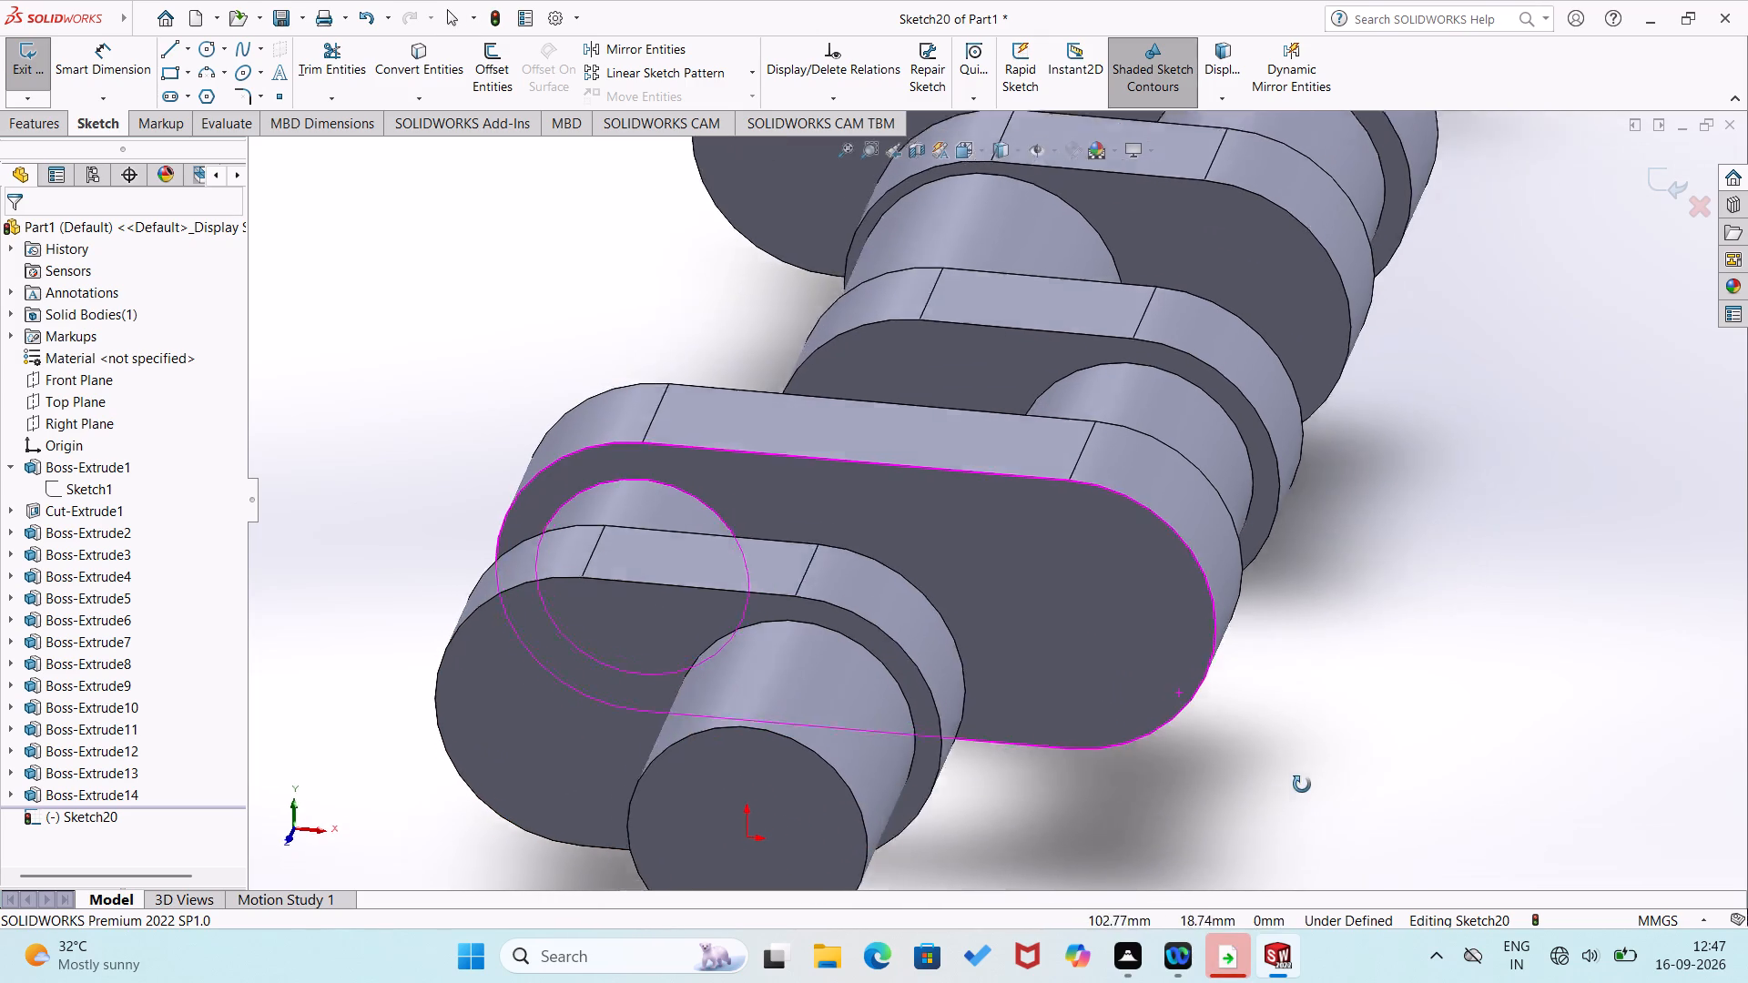
middle_click_drag(1302, 785, 1313, 766)
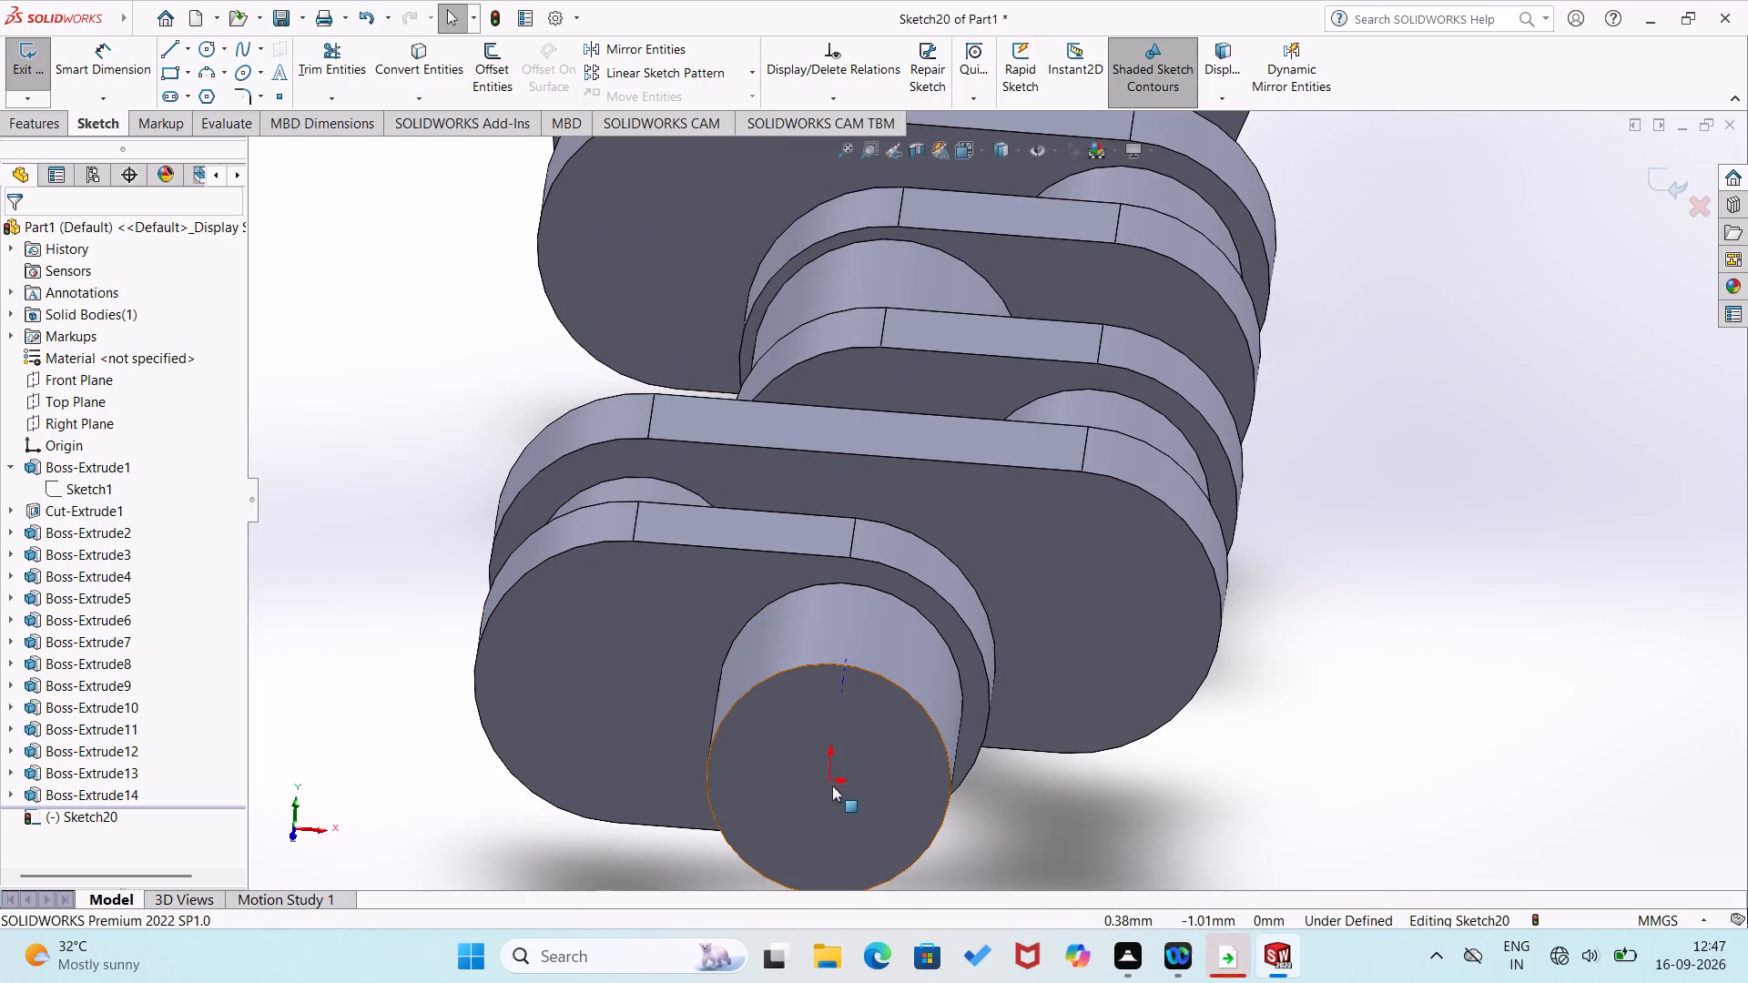
right_click(879, 794)
left_click(1383, 732)
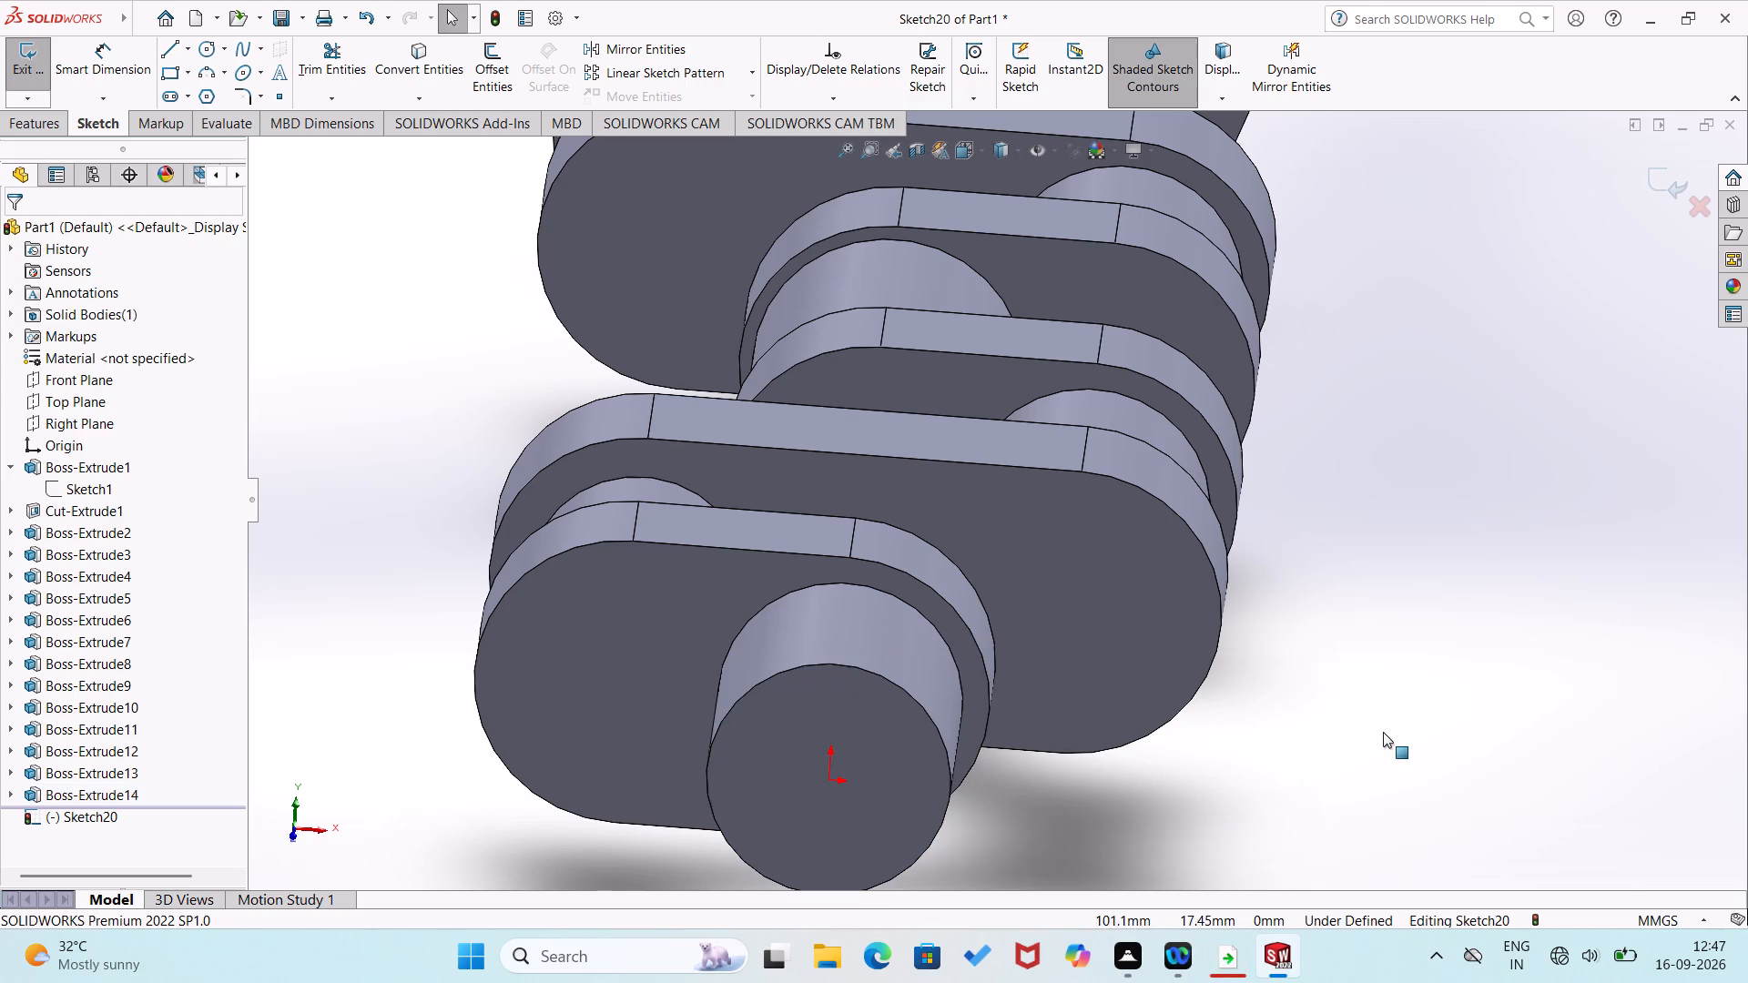
key("ctrl+8")
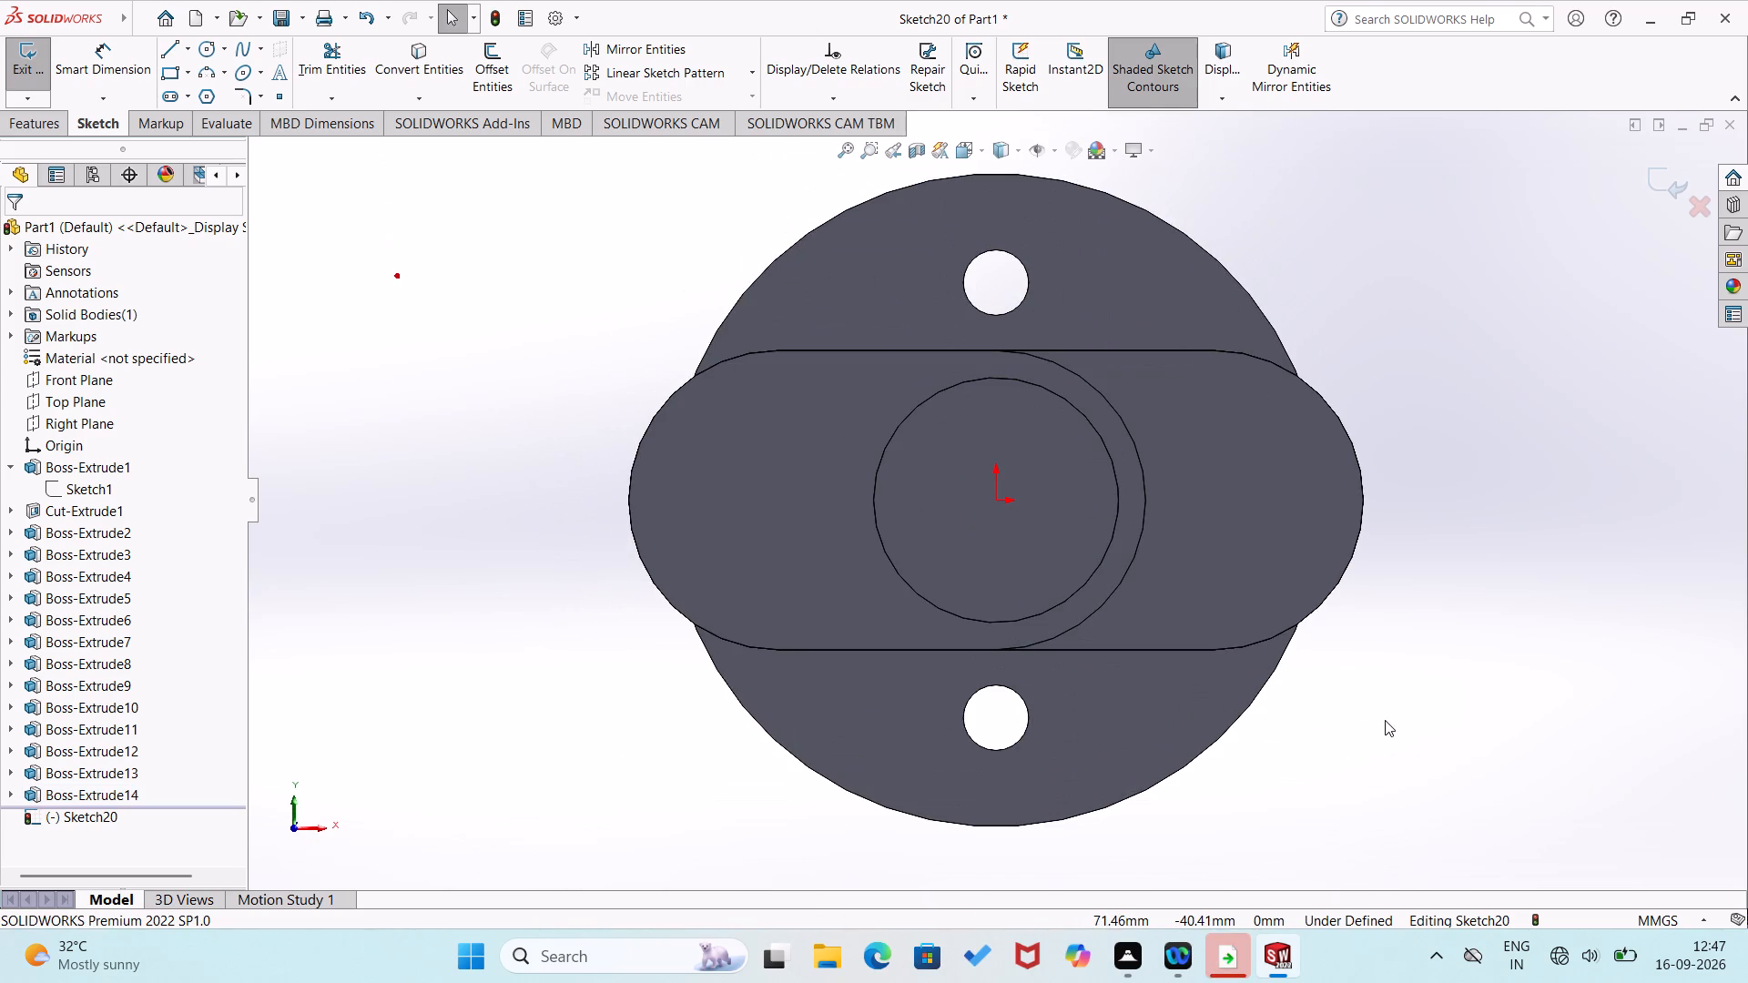
left_click(1379, 719)
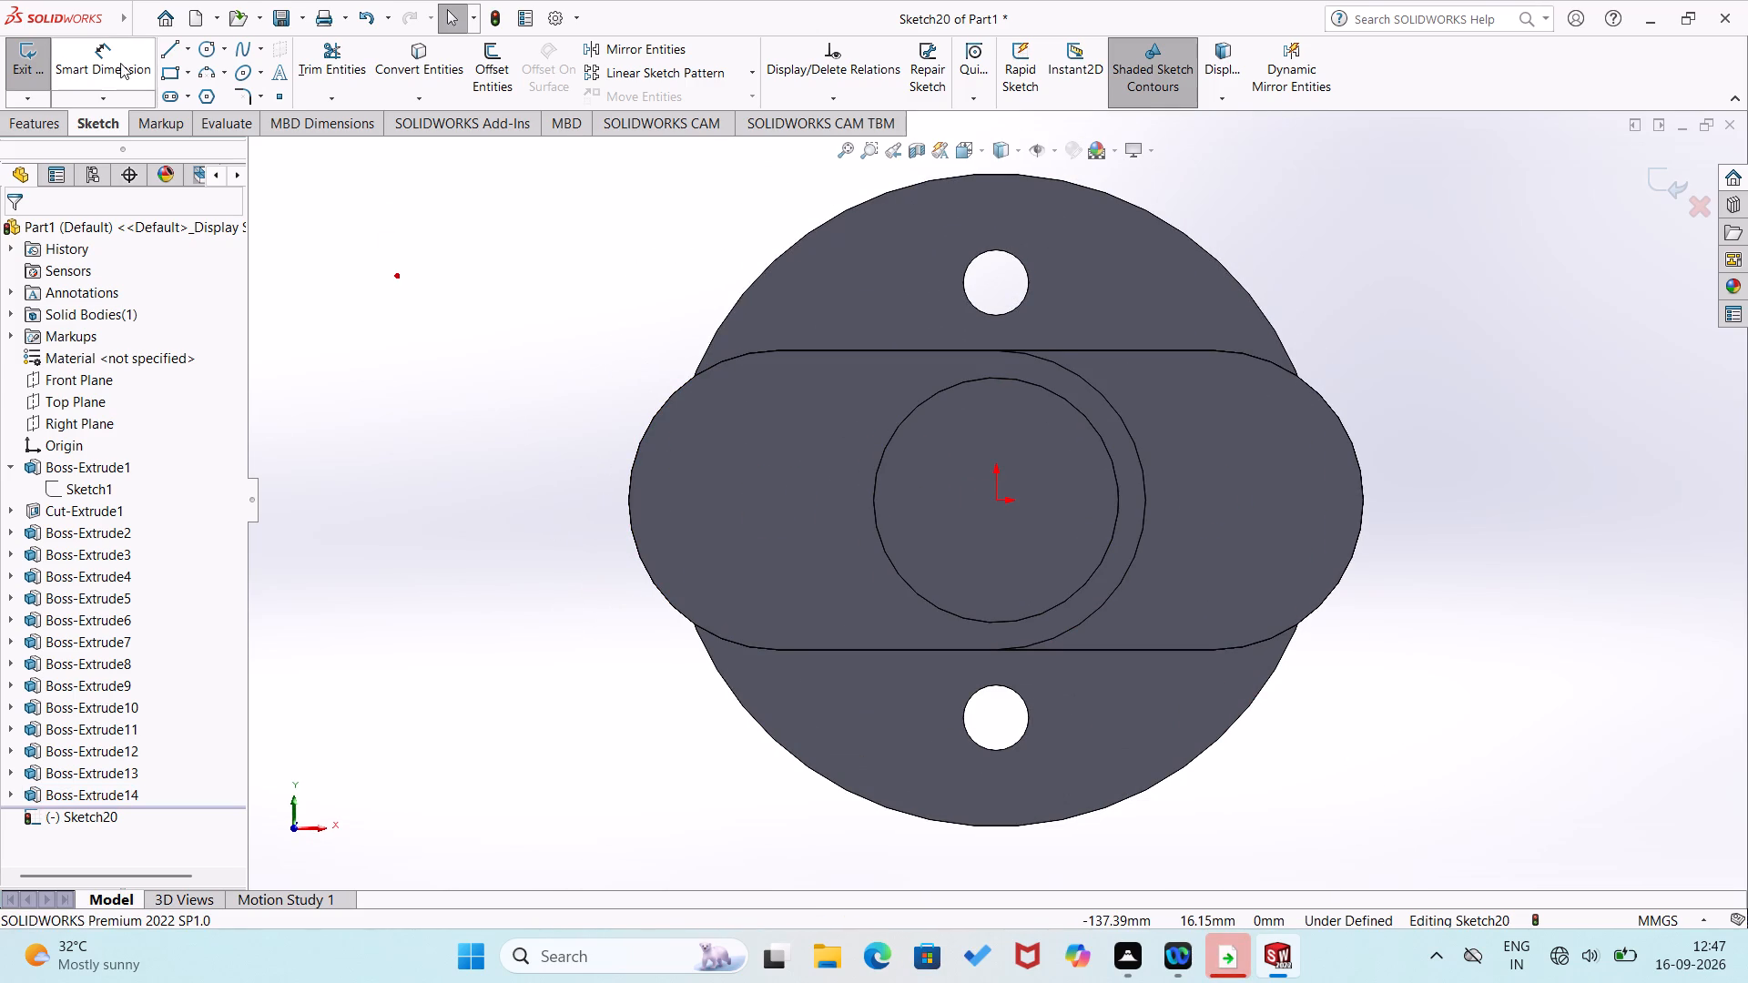
left_click(203, 56)
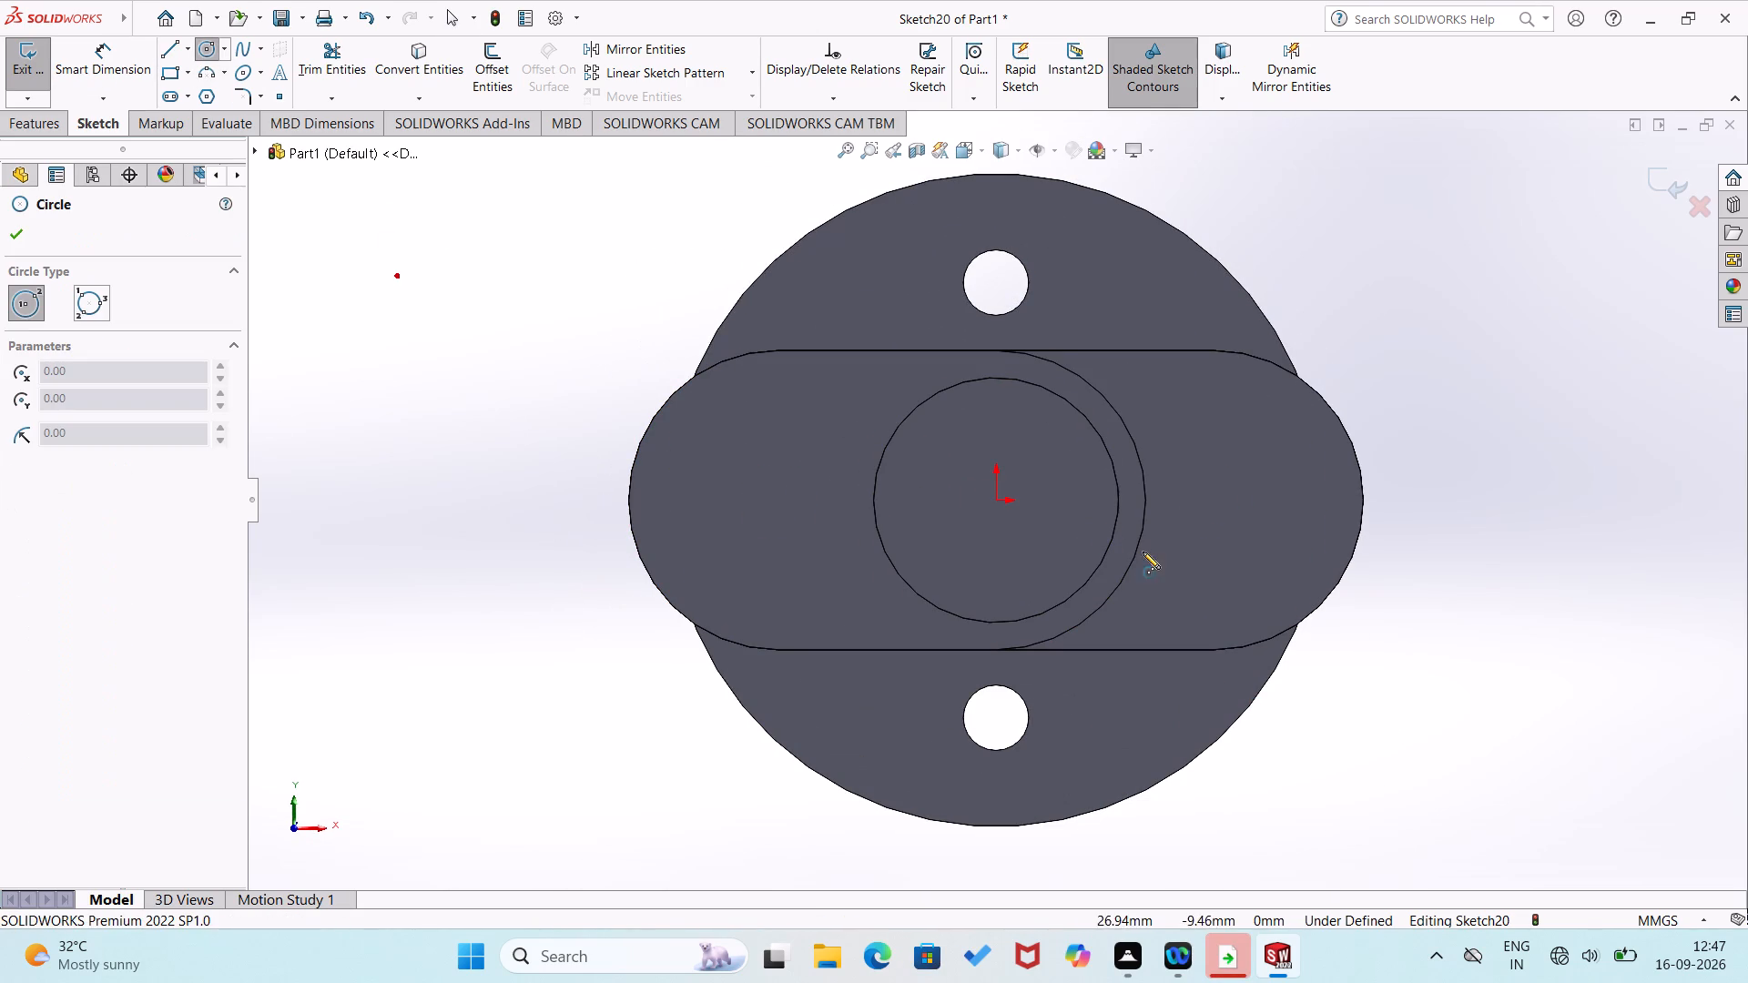
left_click(998, 499)
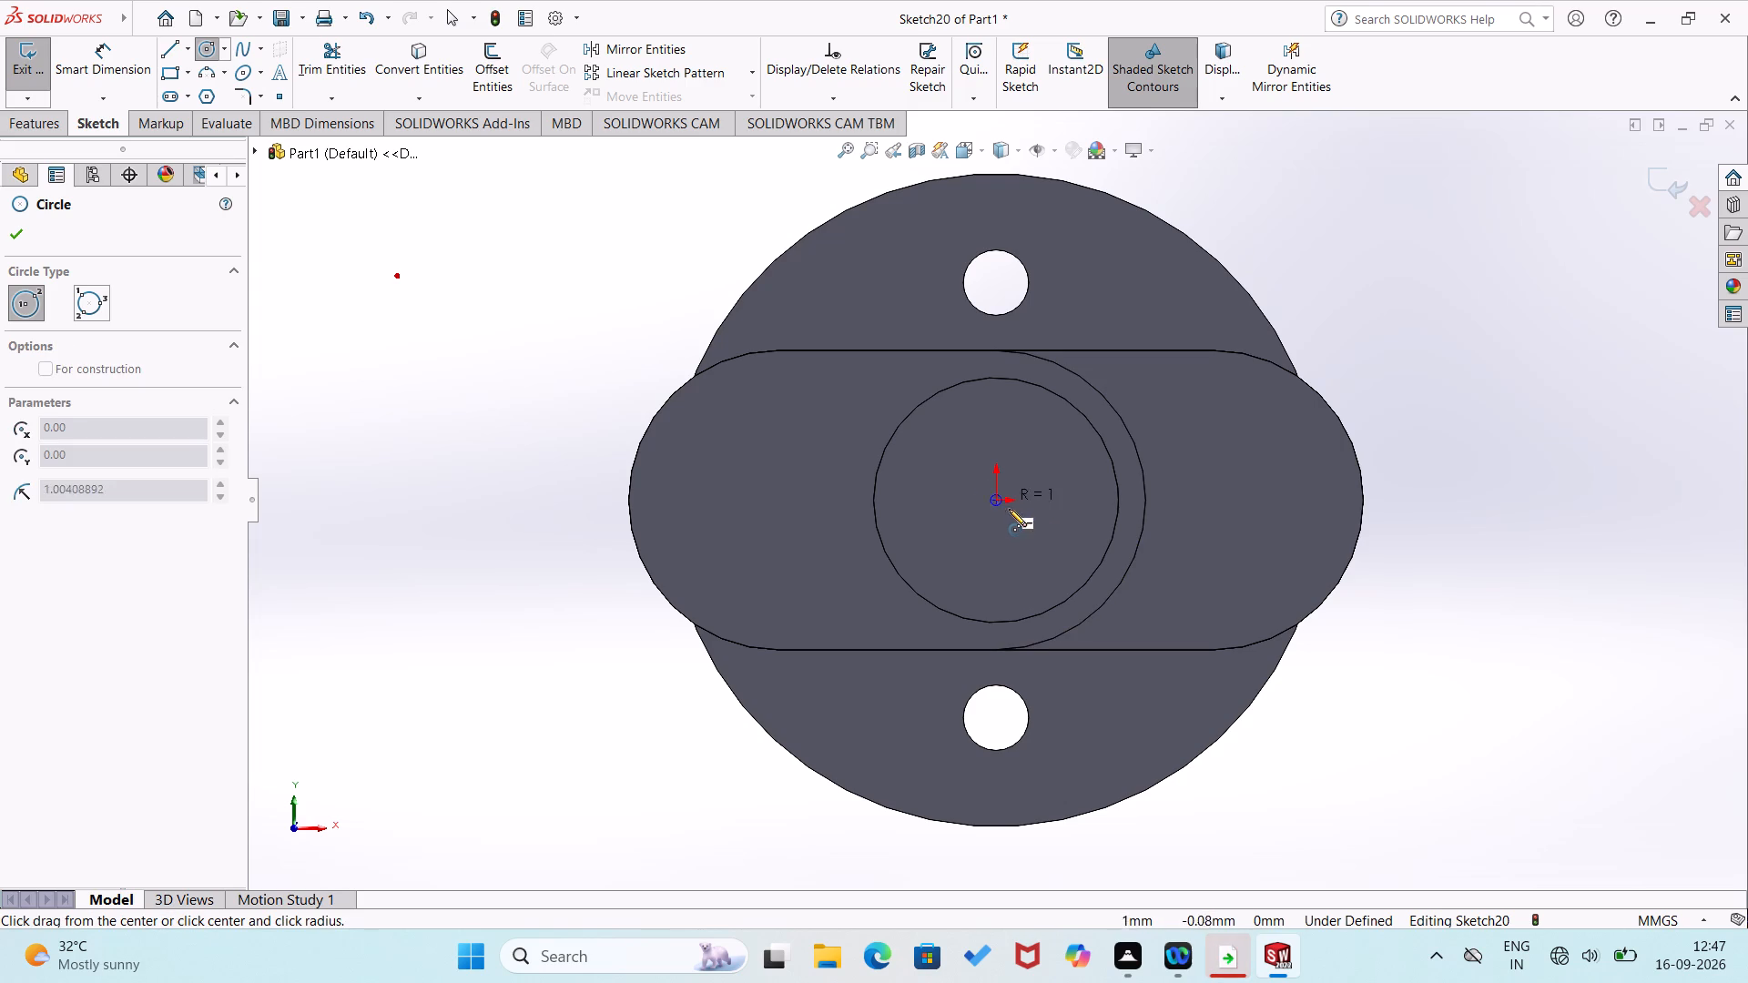
left_click(1020, 543)
Dimension the circle's diameter as 50 mm.
right_click_drag(1105, 538, 1118, 397)
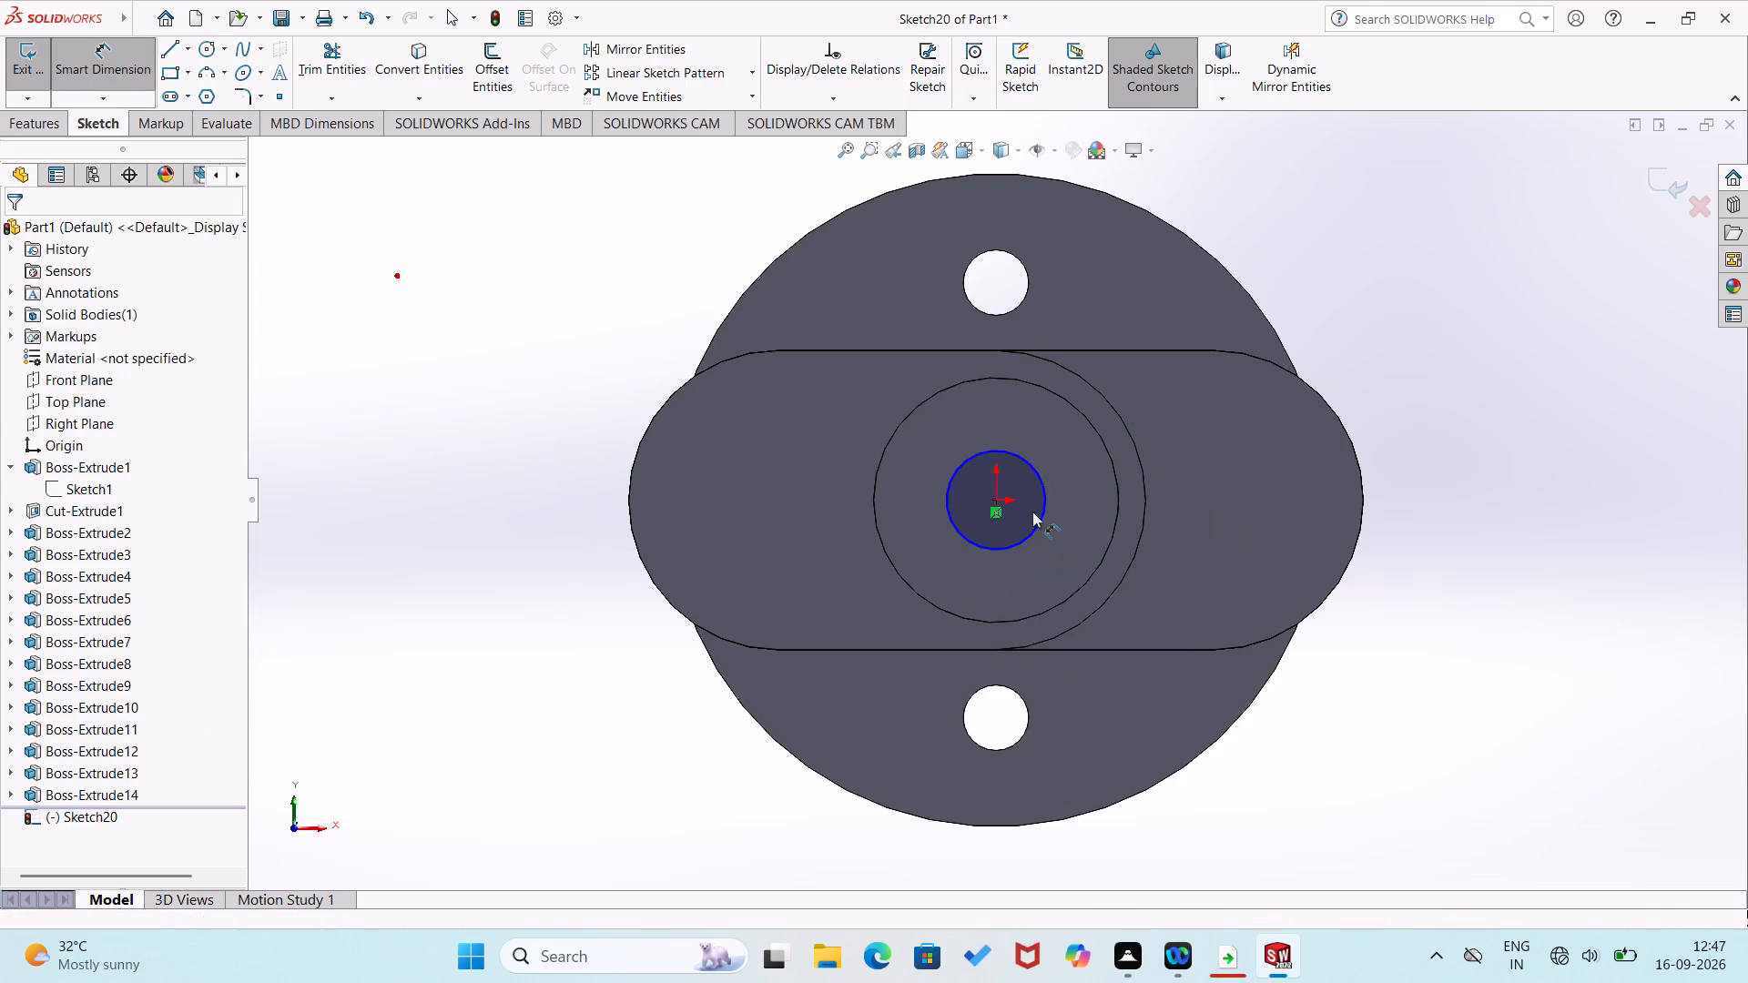
left_click(1025, 532)
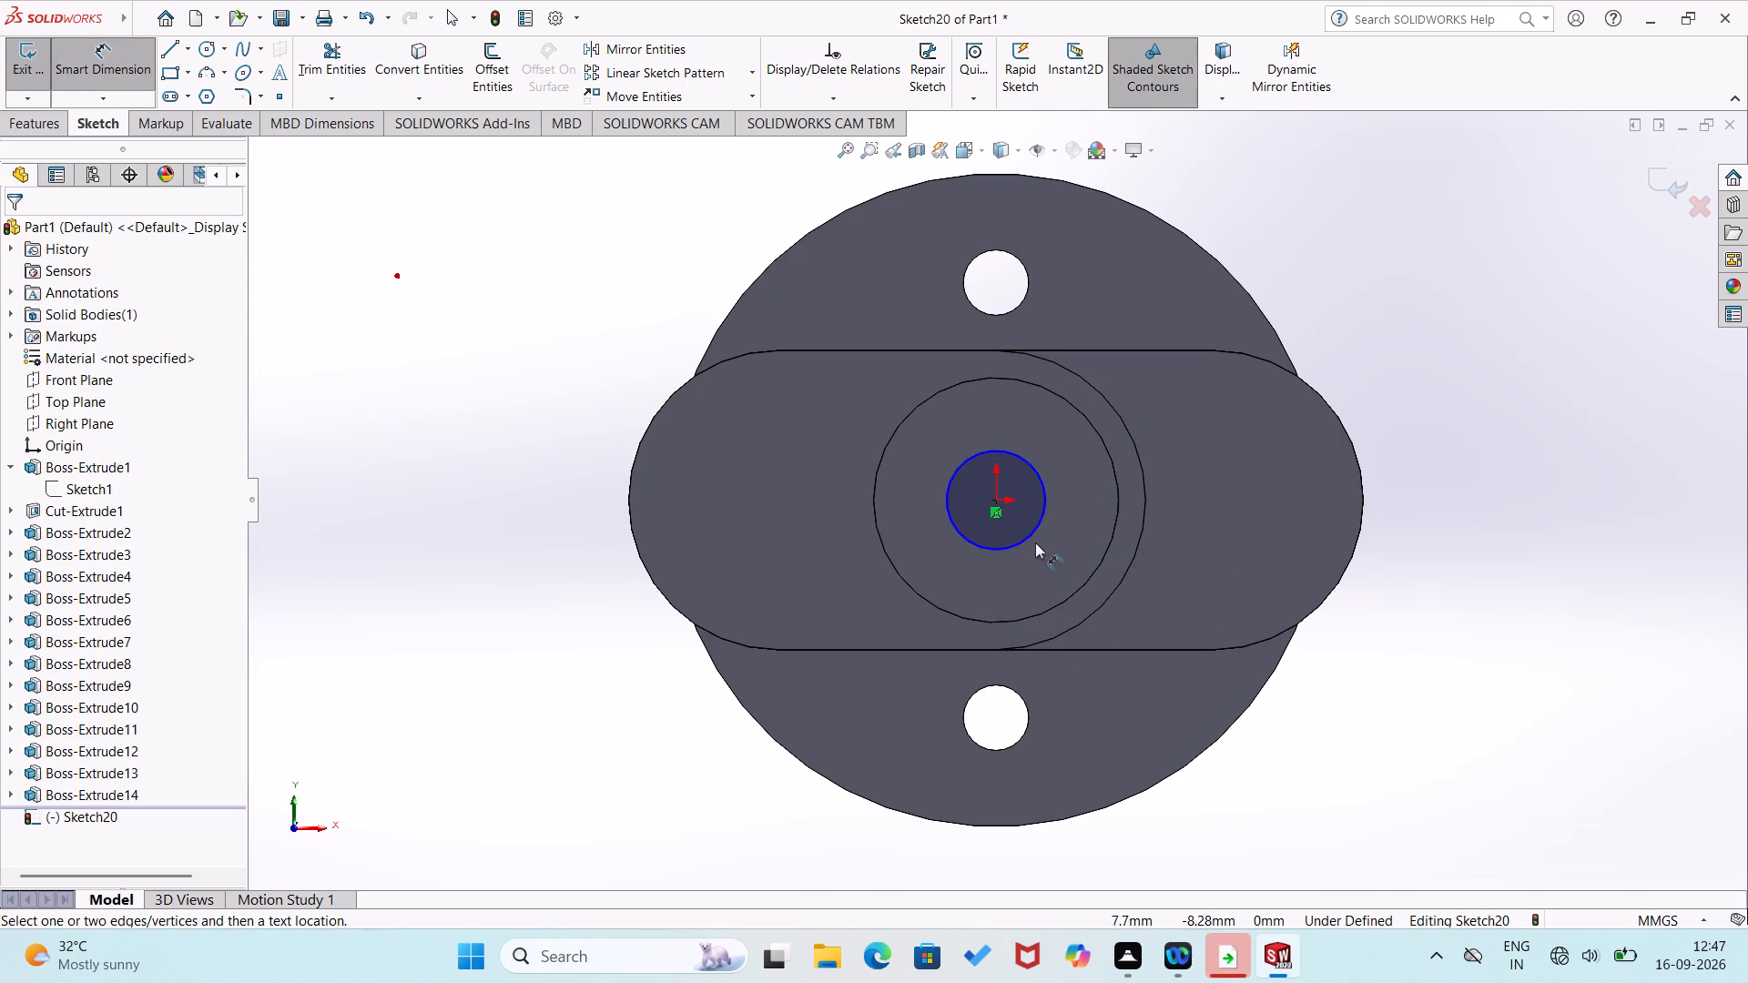
left_click(1027, 535)
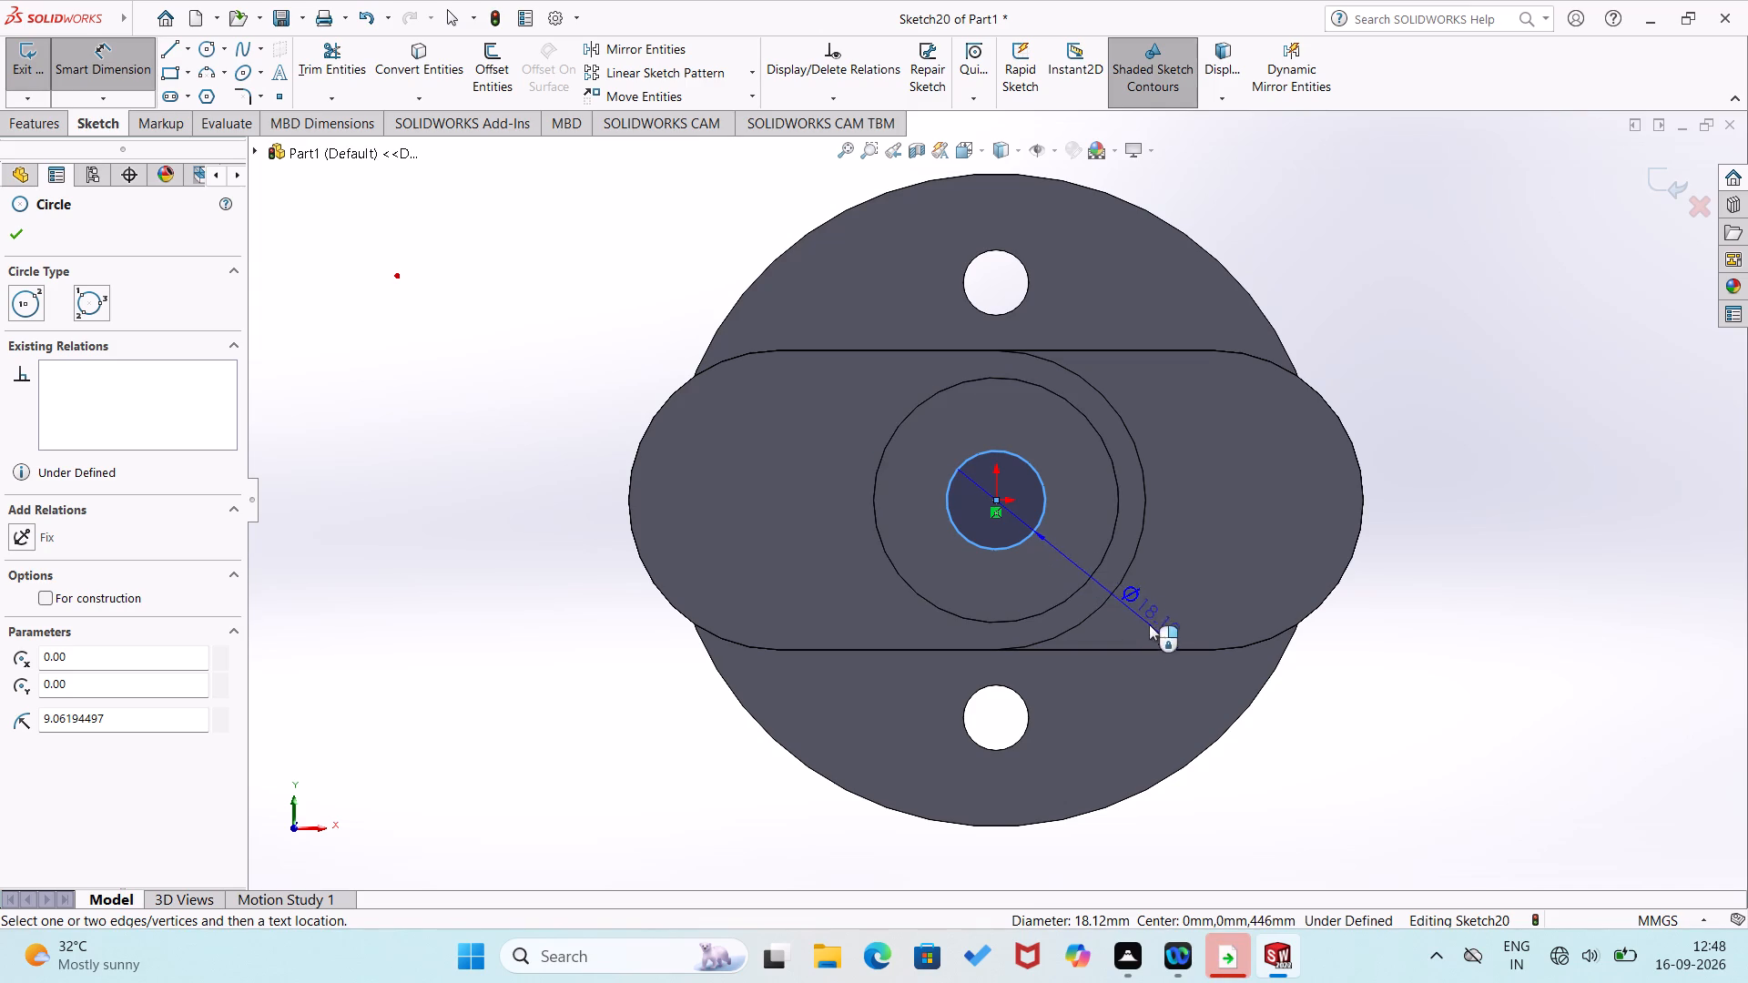
left_click(1178, 589)
type("50")
key("Return")
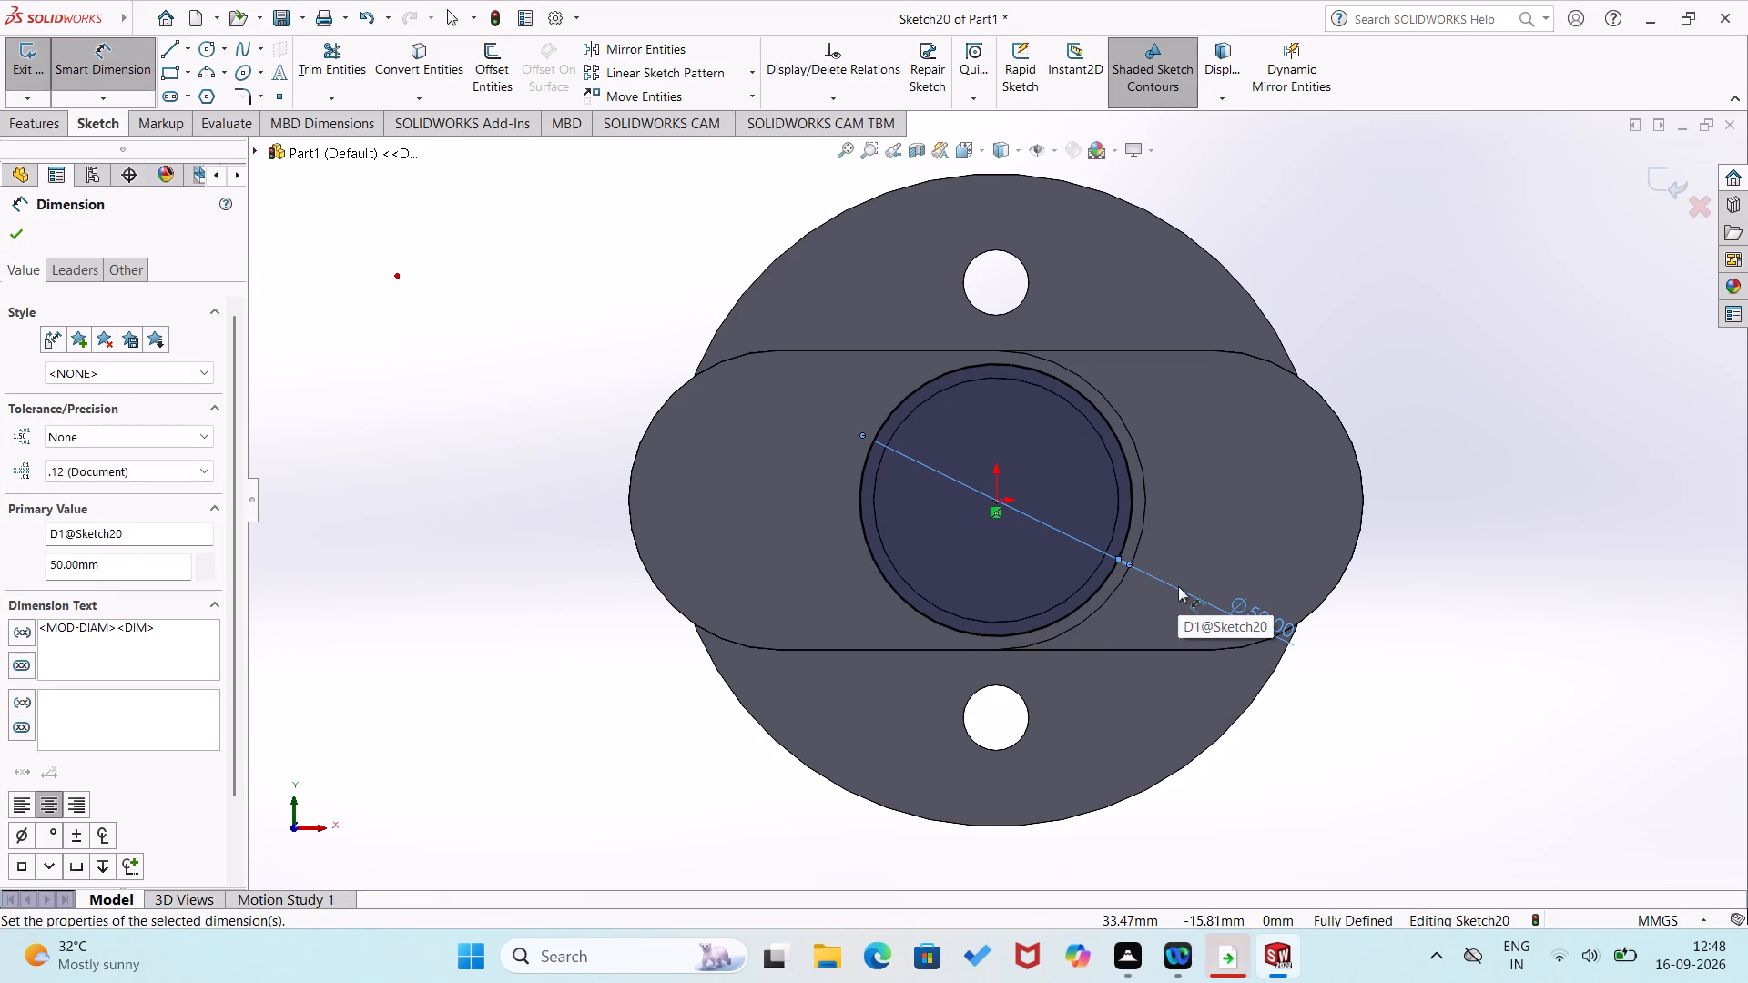
left_click(495, 626)
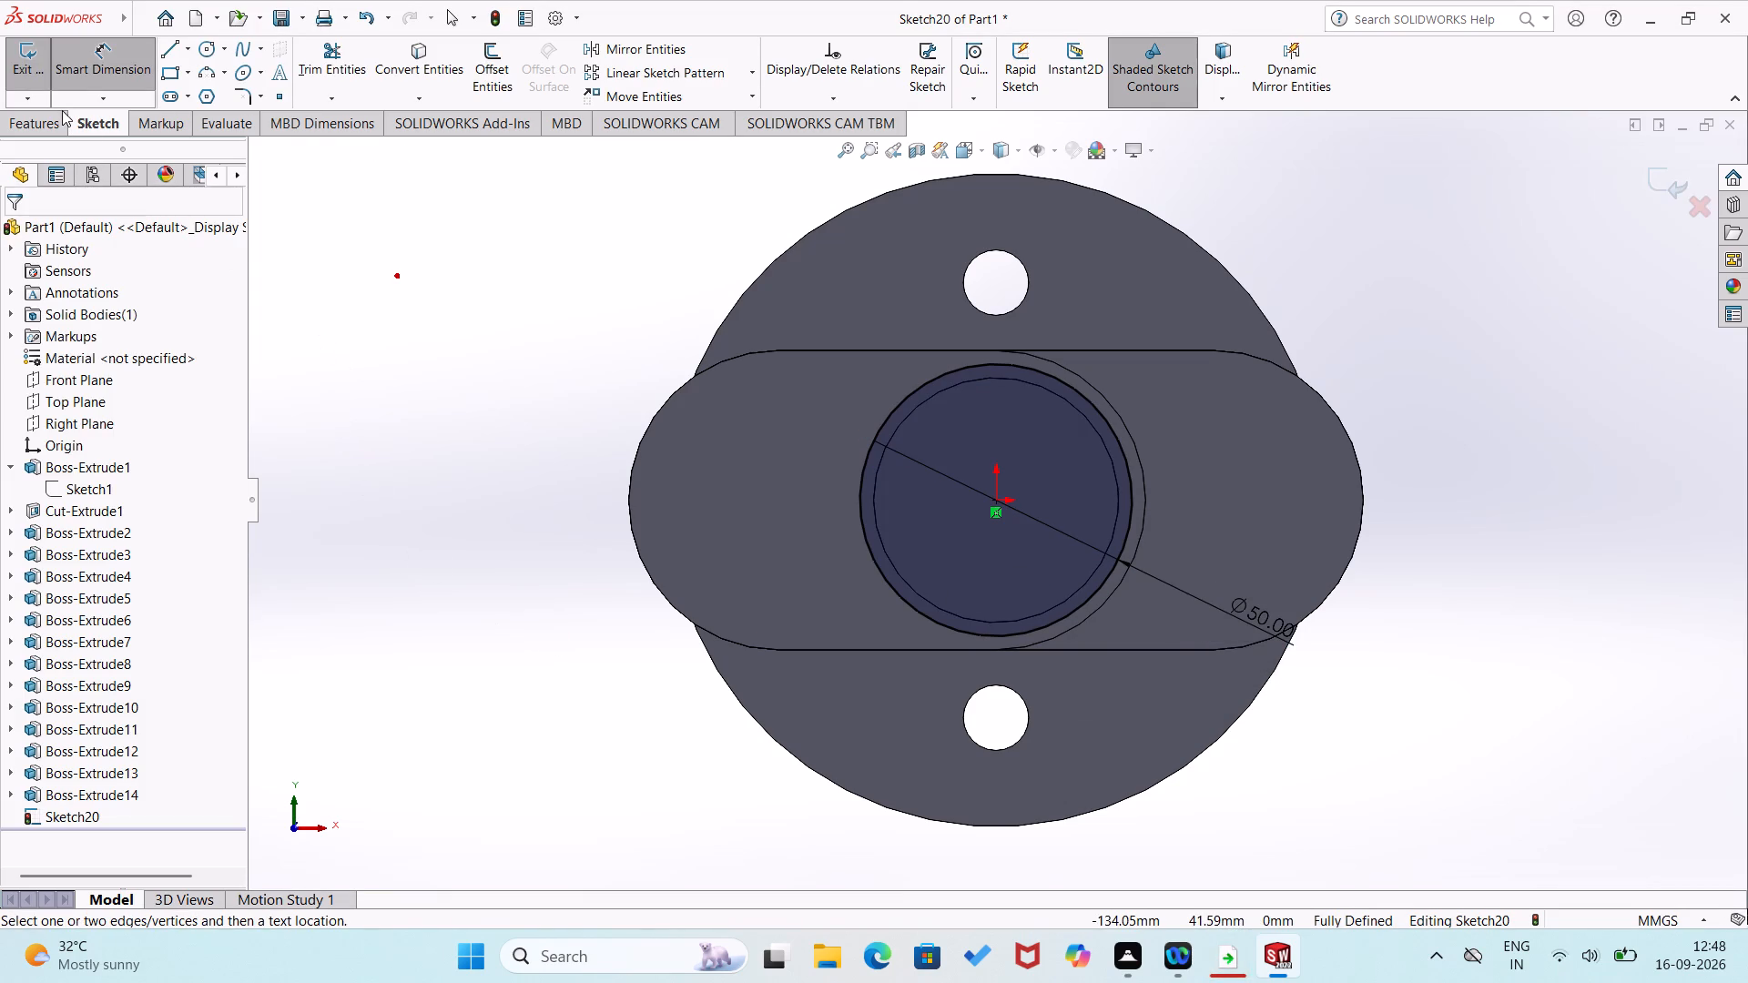
Extrude the 50 mm circle outward from the cylinder's end face as a 100 mm Blind boss with Merge result on.
left_click(34, 122)
left_click(41, 98)
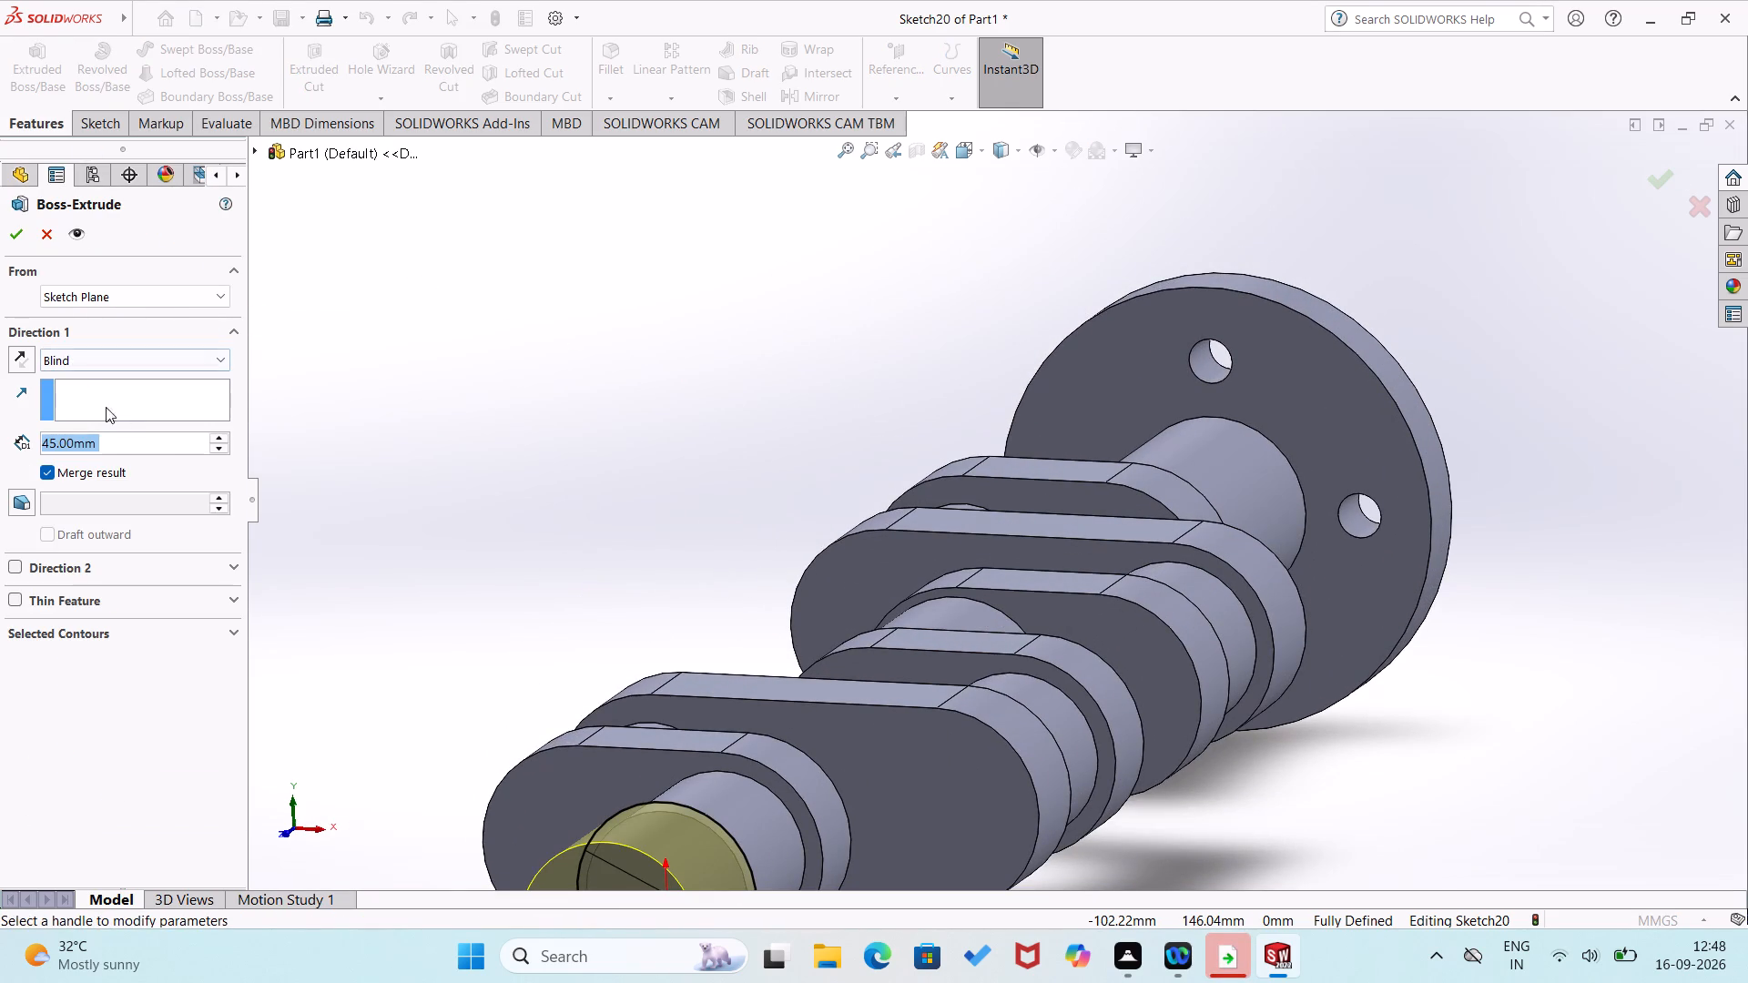
type("100")
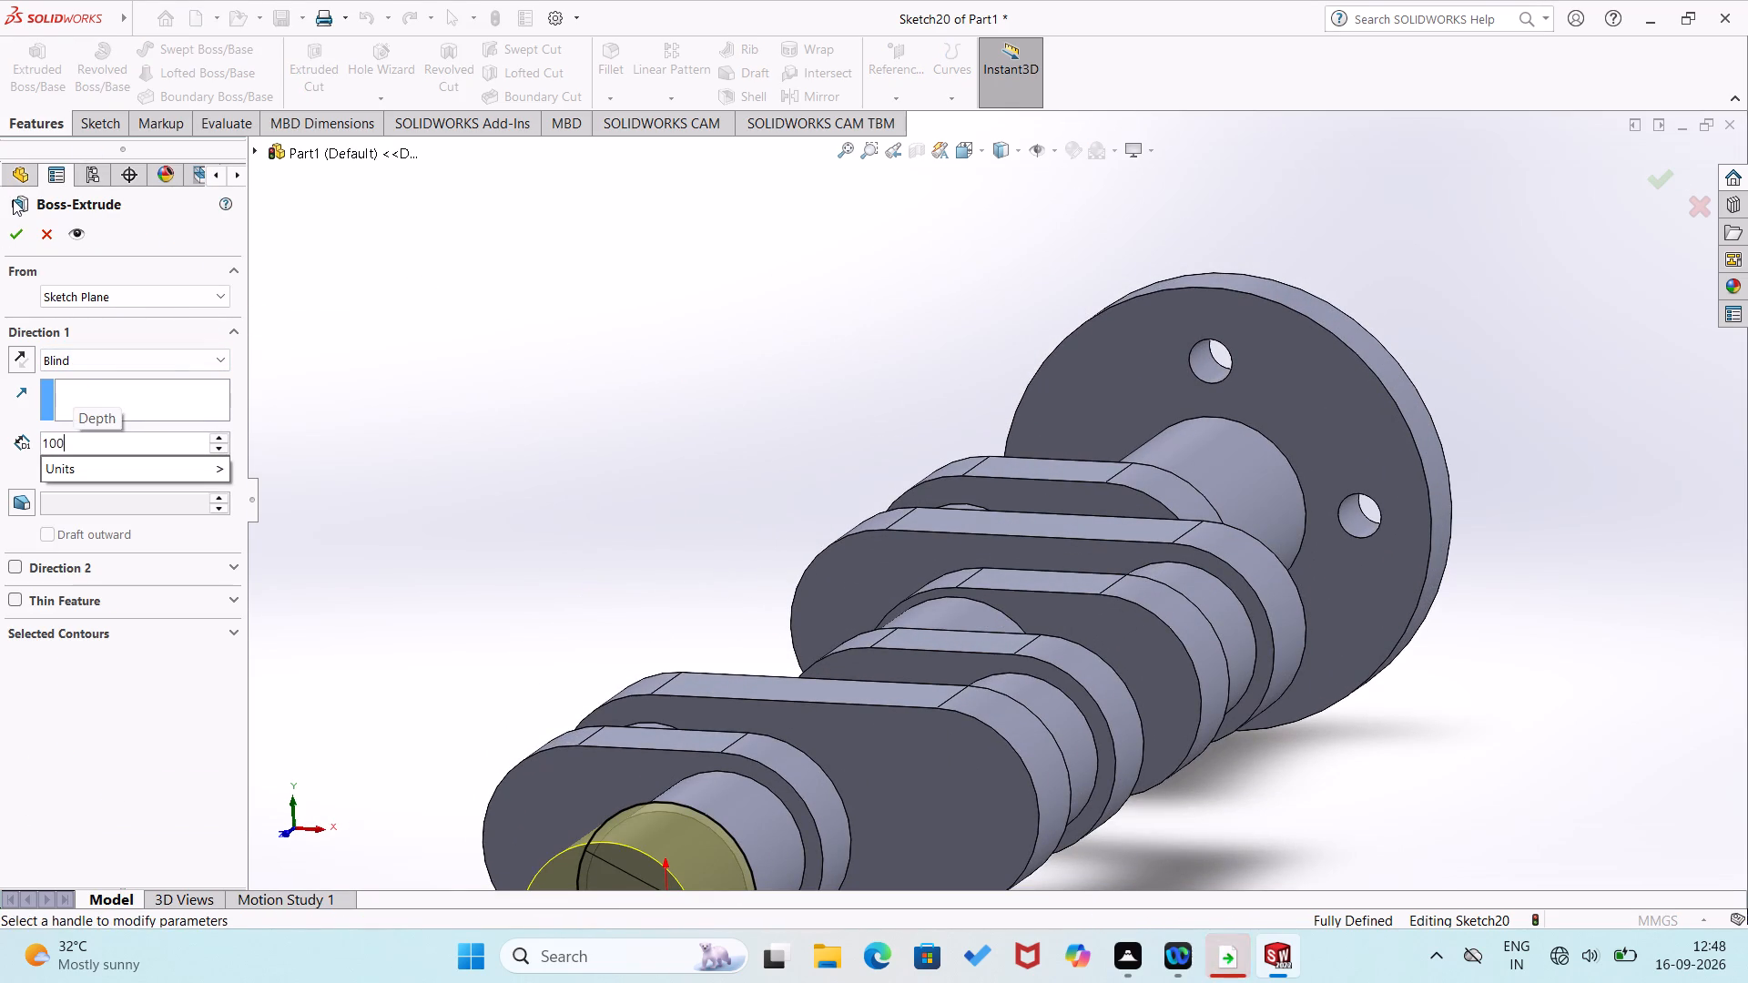
left_click(21, 231)
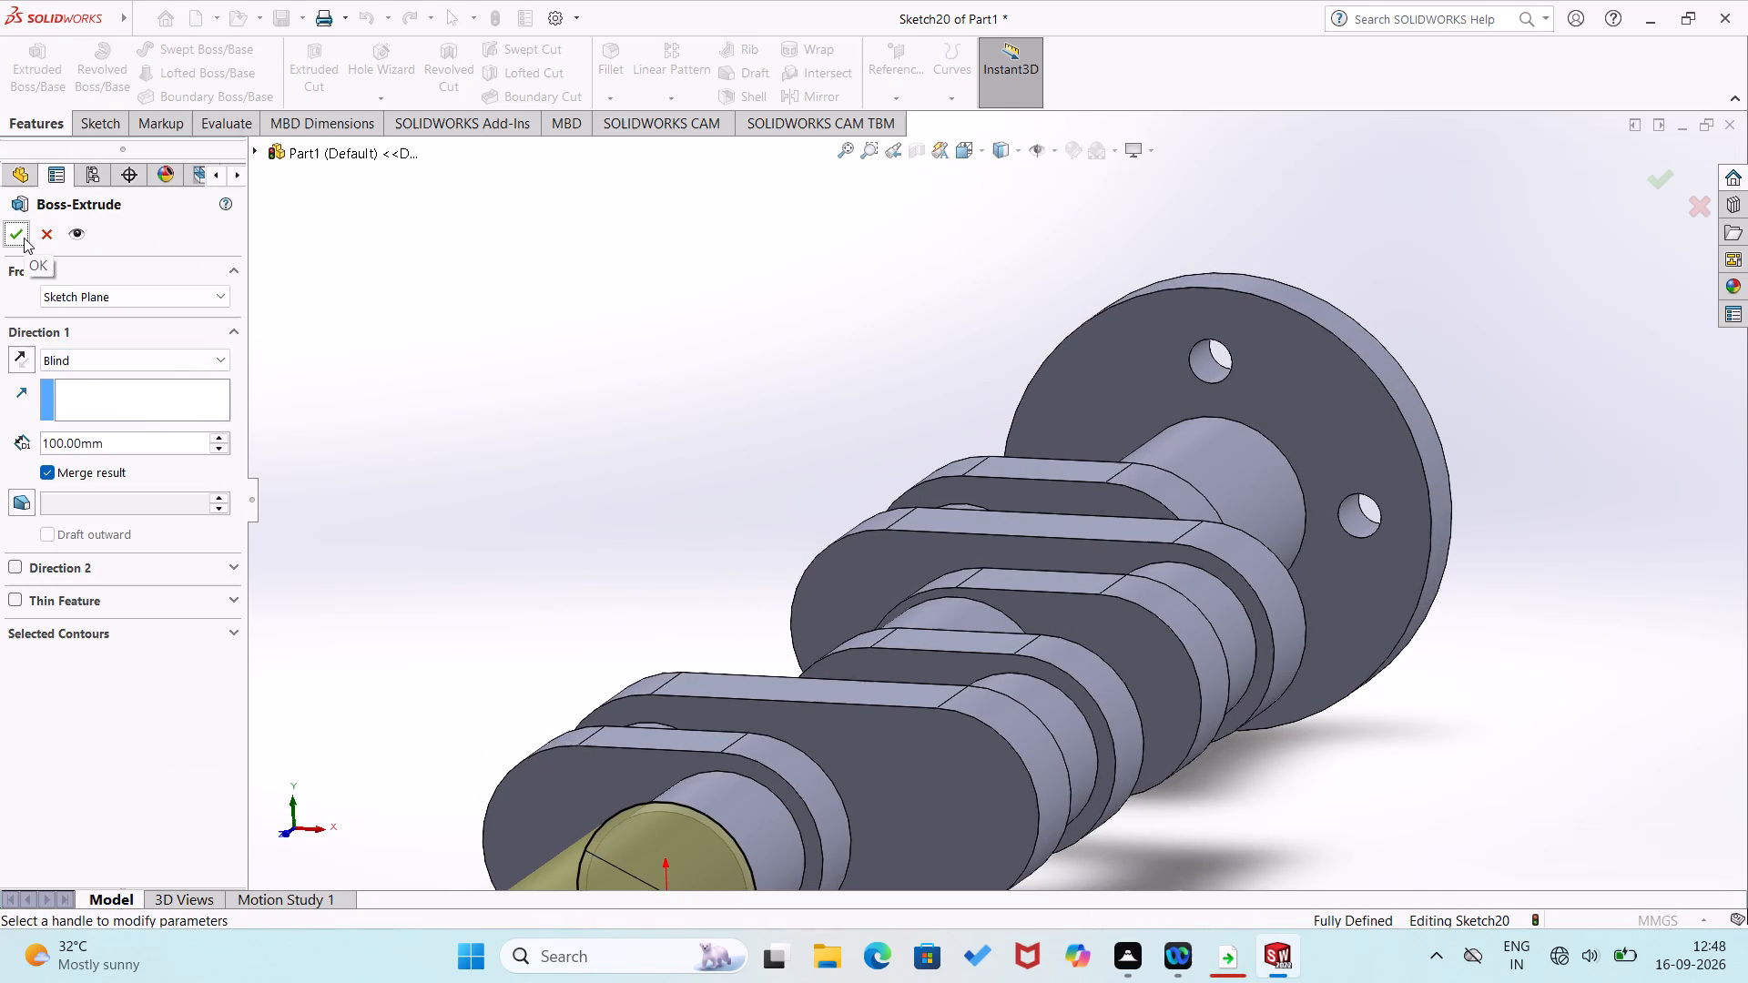
left_click(24, 238)
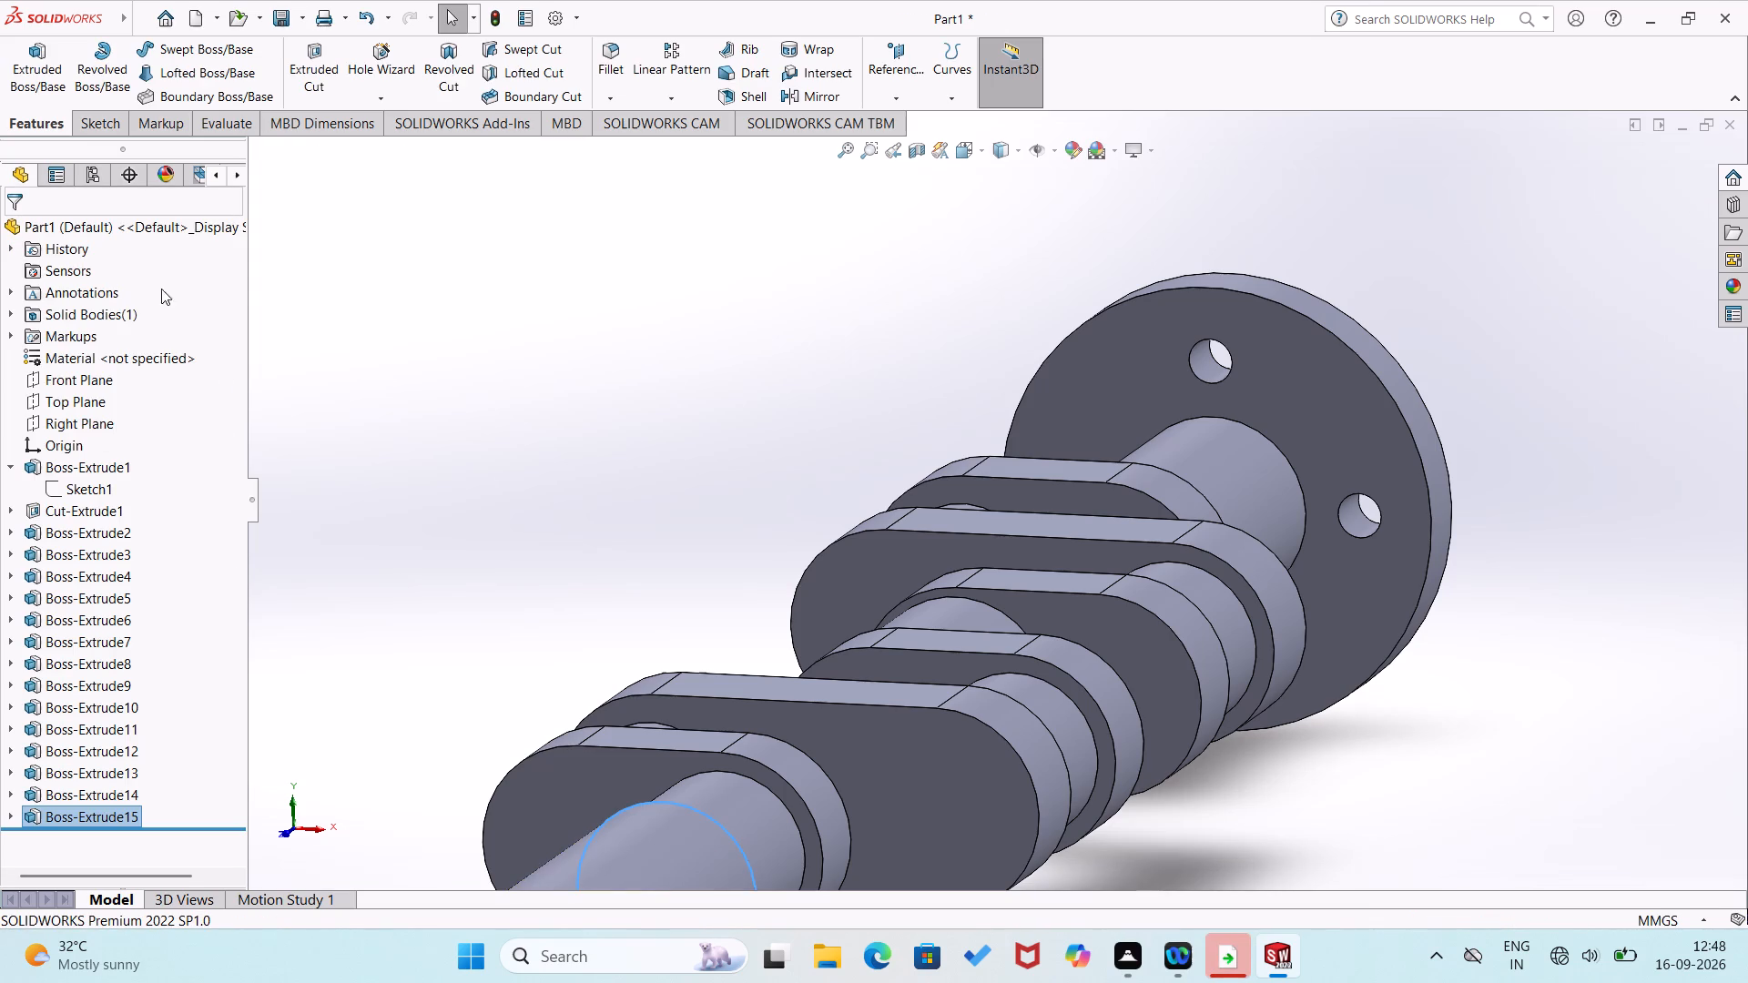
left_click(324, 357)
On the new 50 mm shaft's end face, sketch a circle centred on the origin with a radius of about 9.3 mm.
middle_click_drag(539, 511, 726, 414)
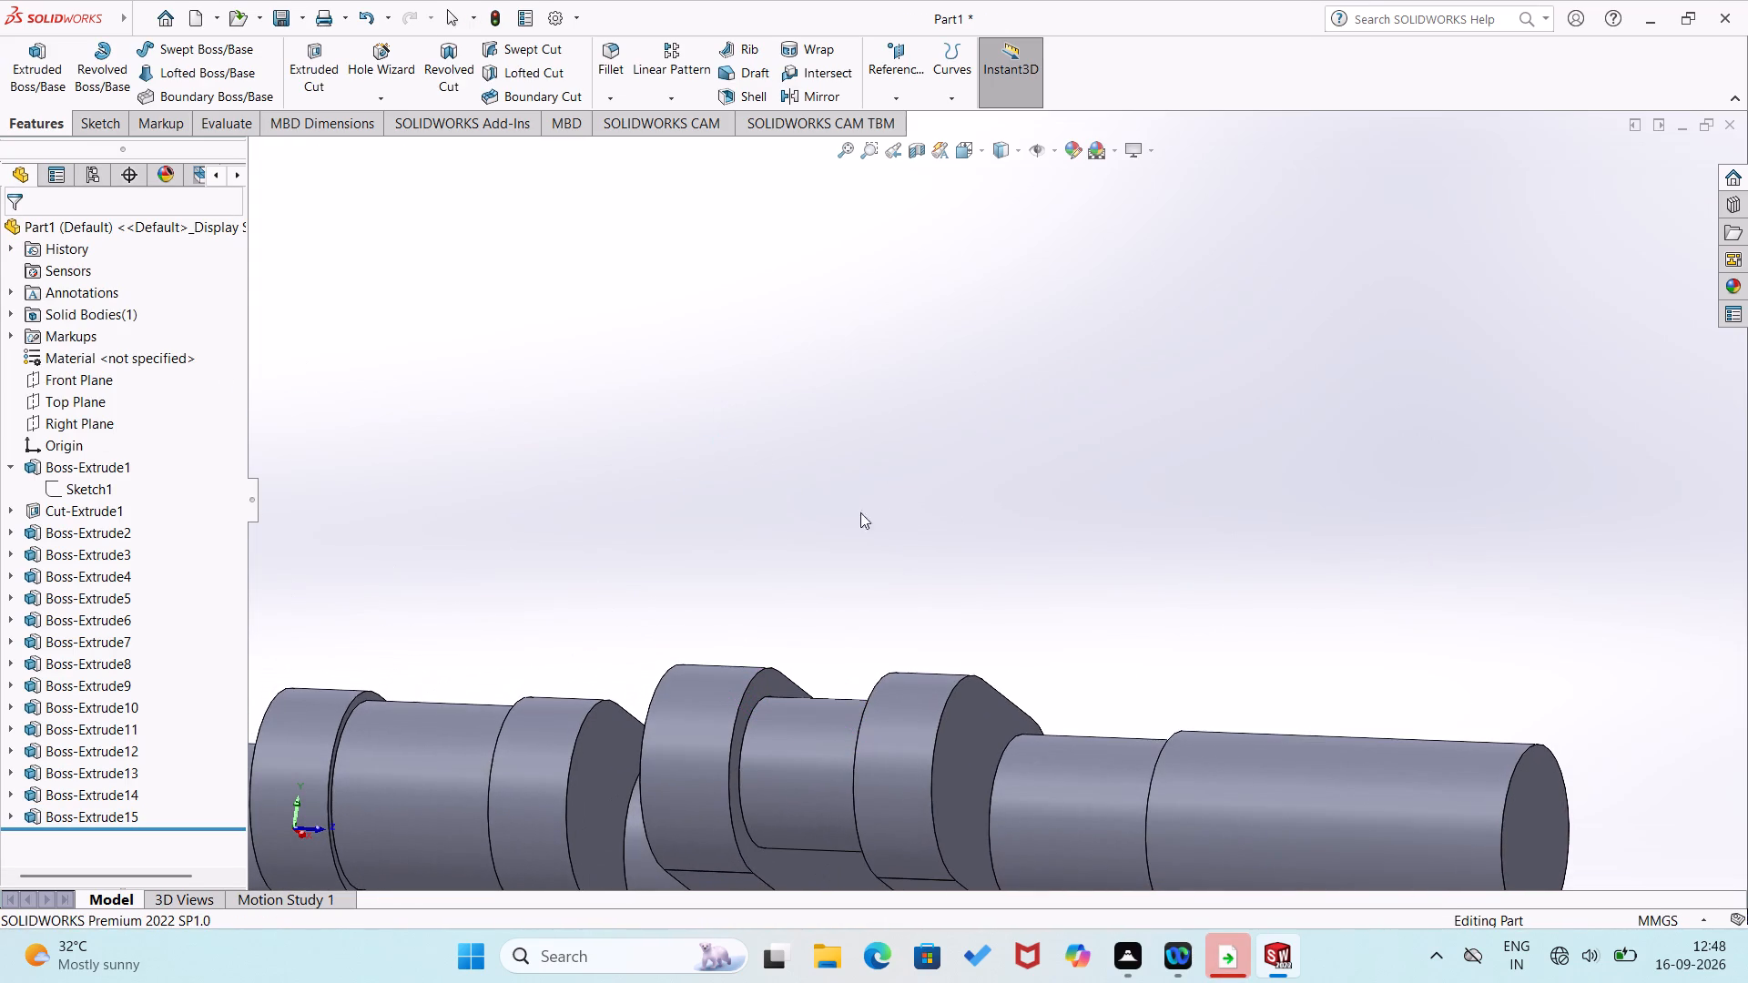
left_click(1534, 809)
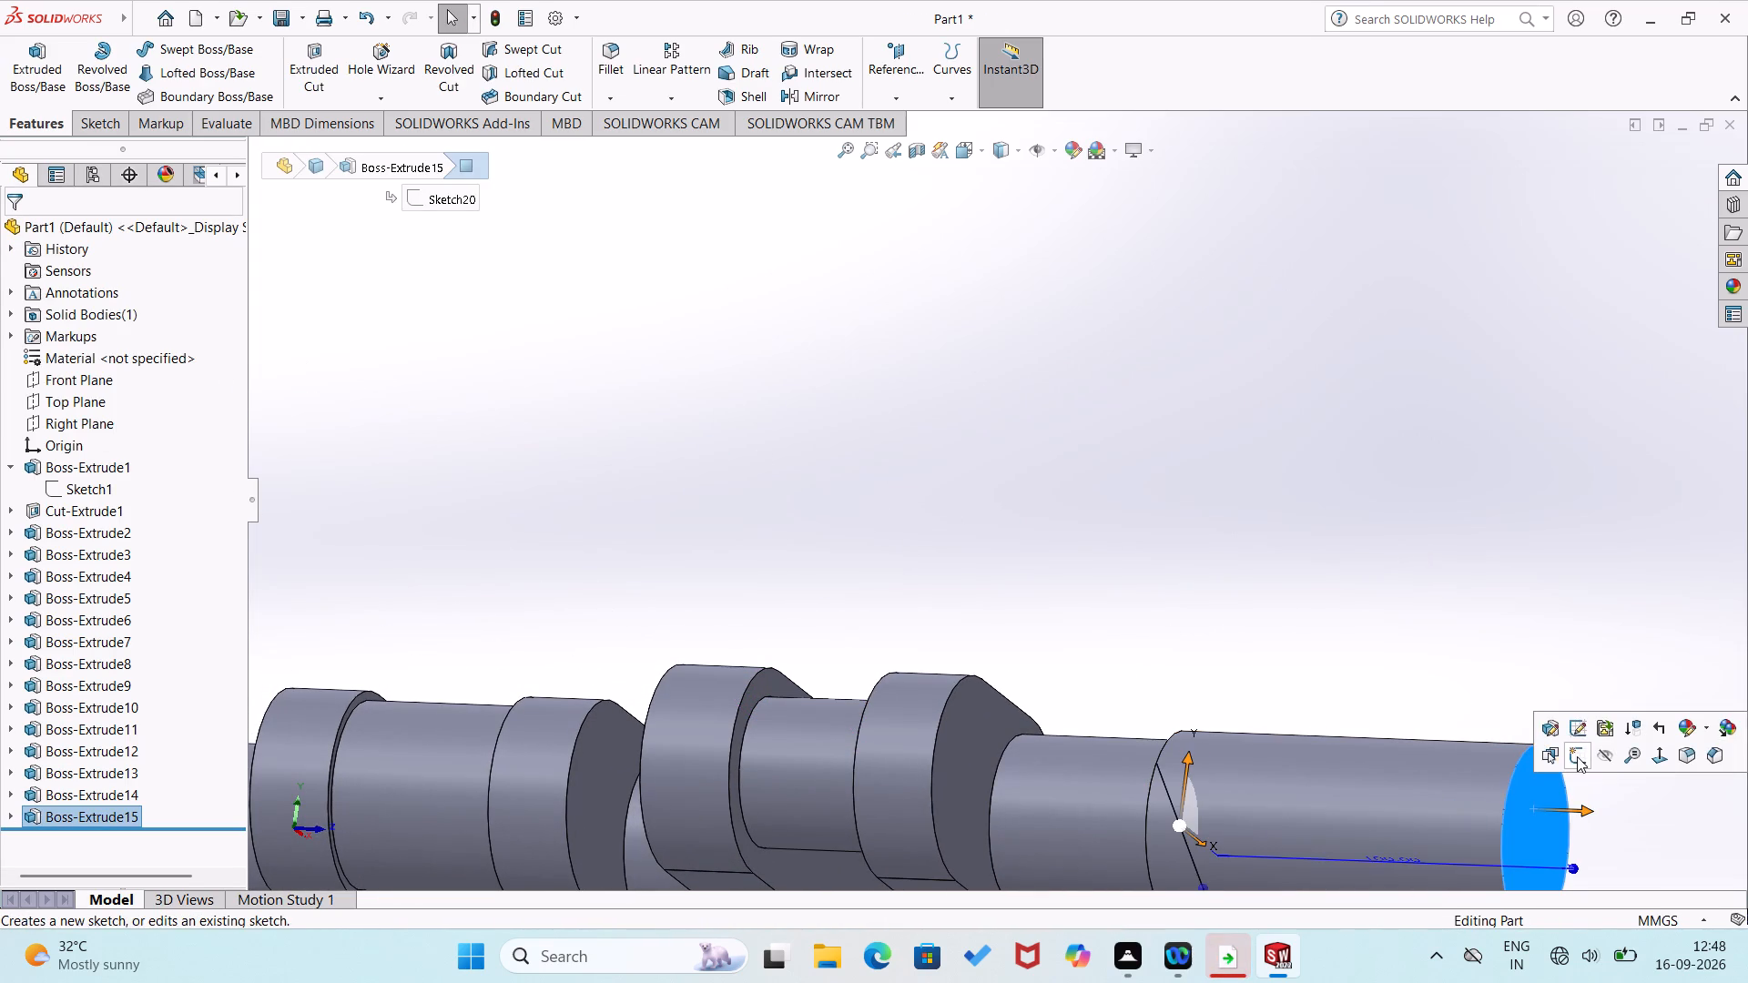
left_click(1577, 756)
left_click(582, 793)
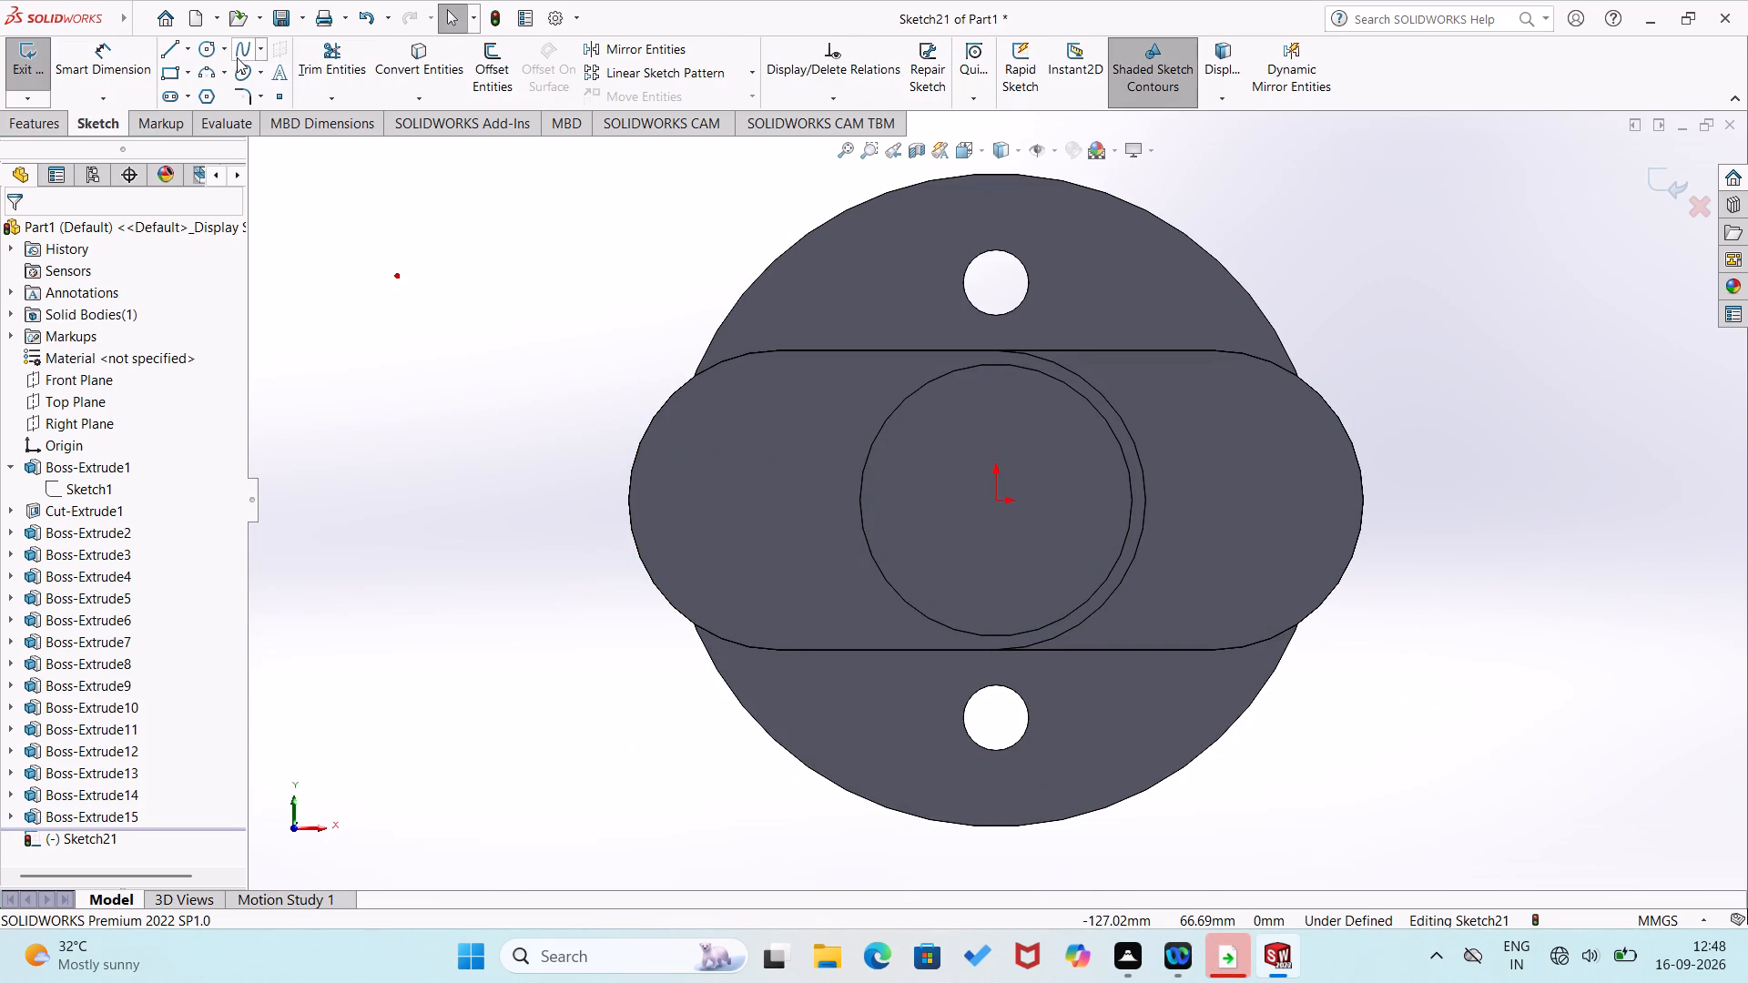
left_click(207, 55)
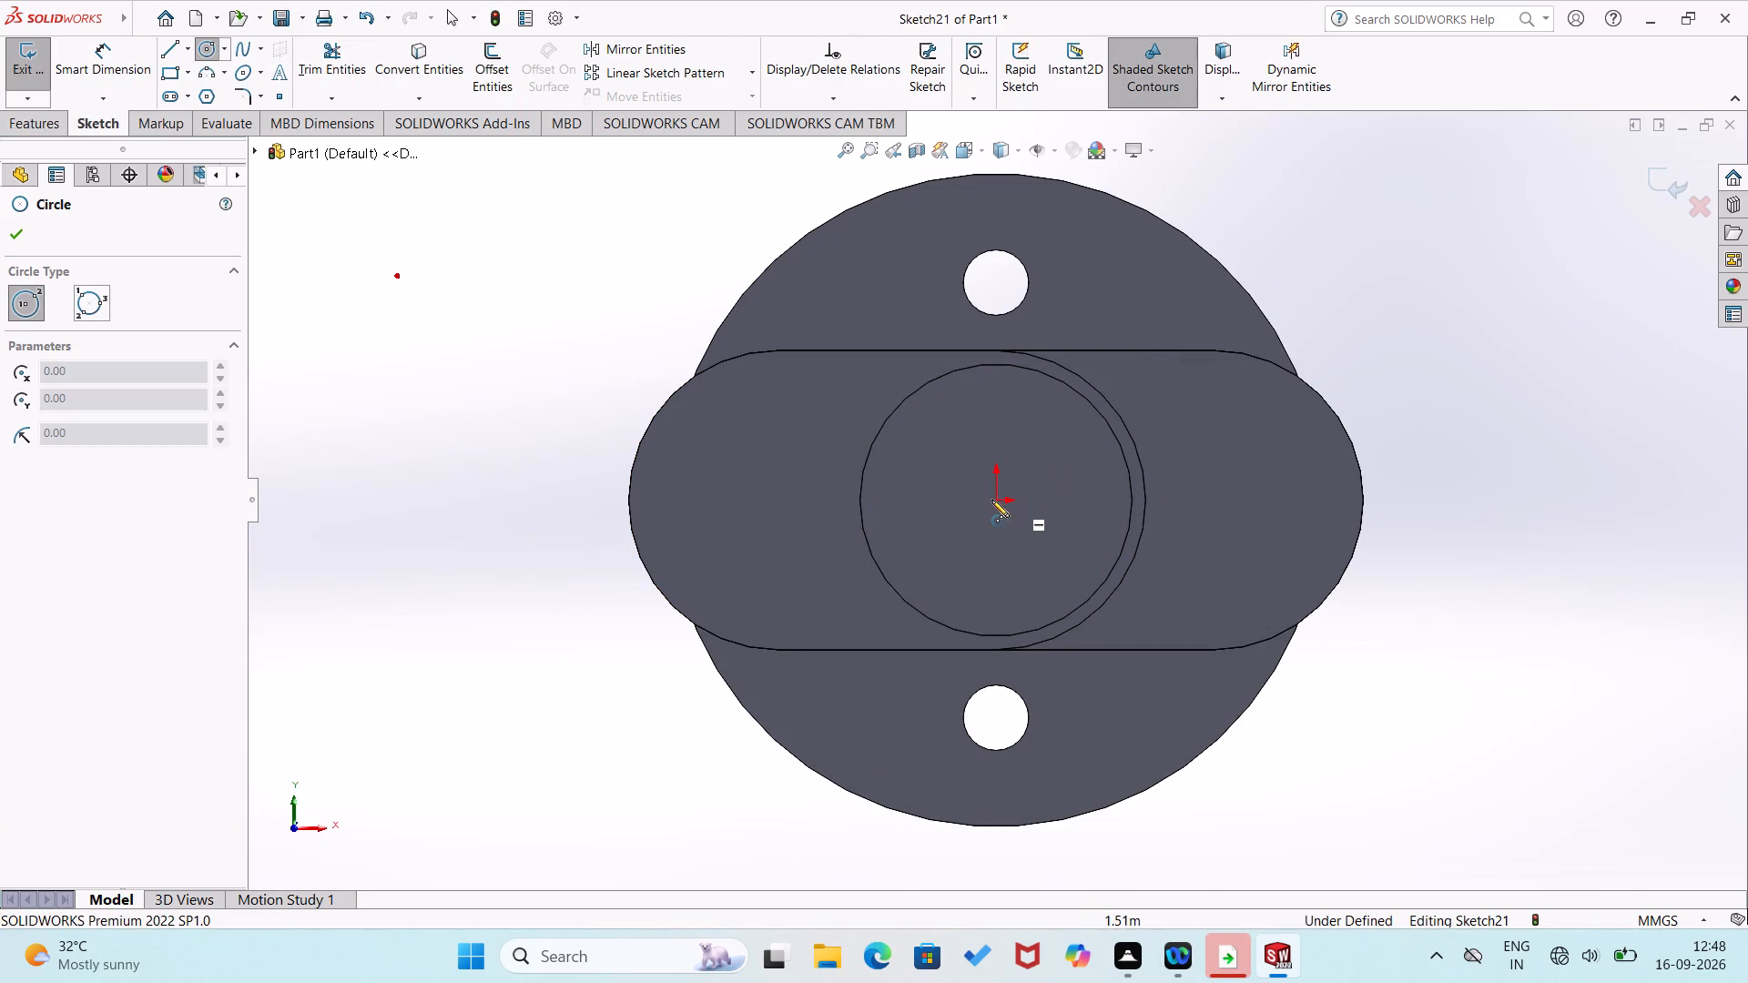
left_click(999, 501)
left_click(1025, 542)
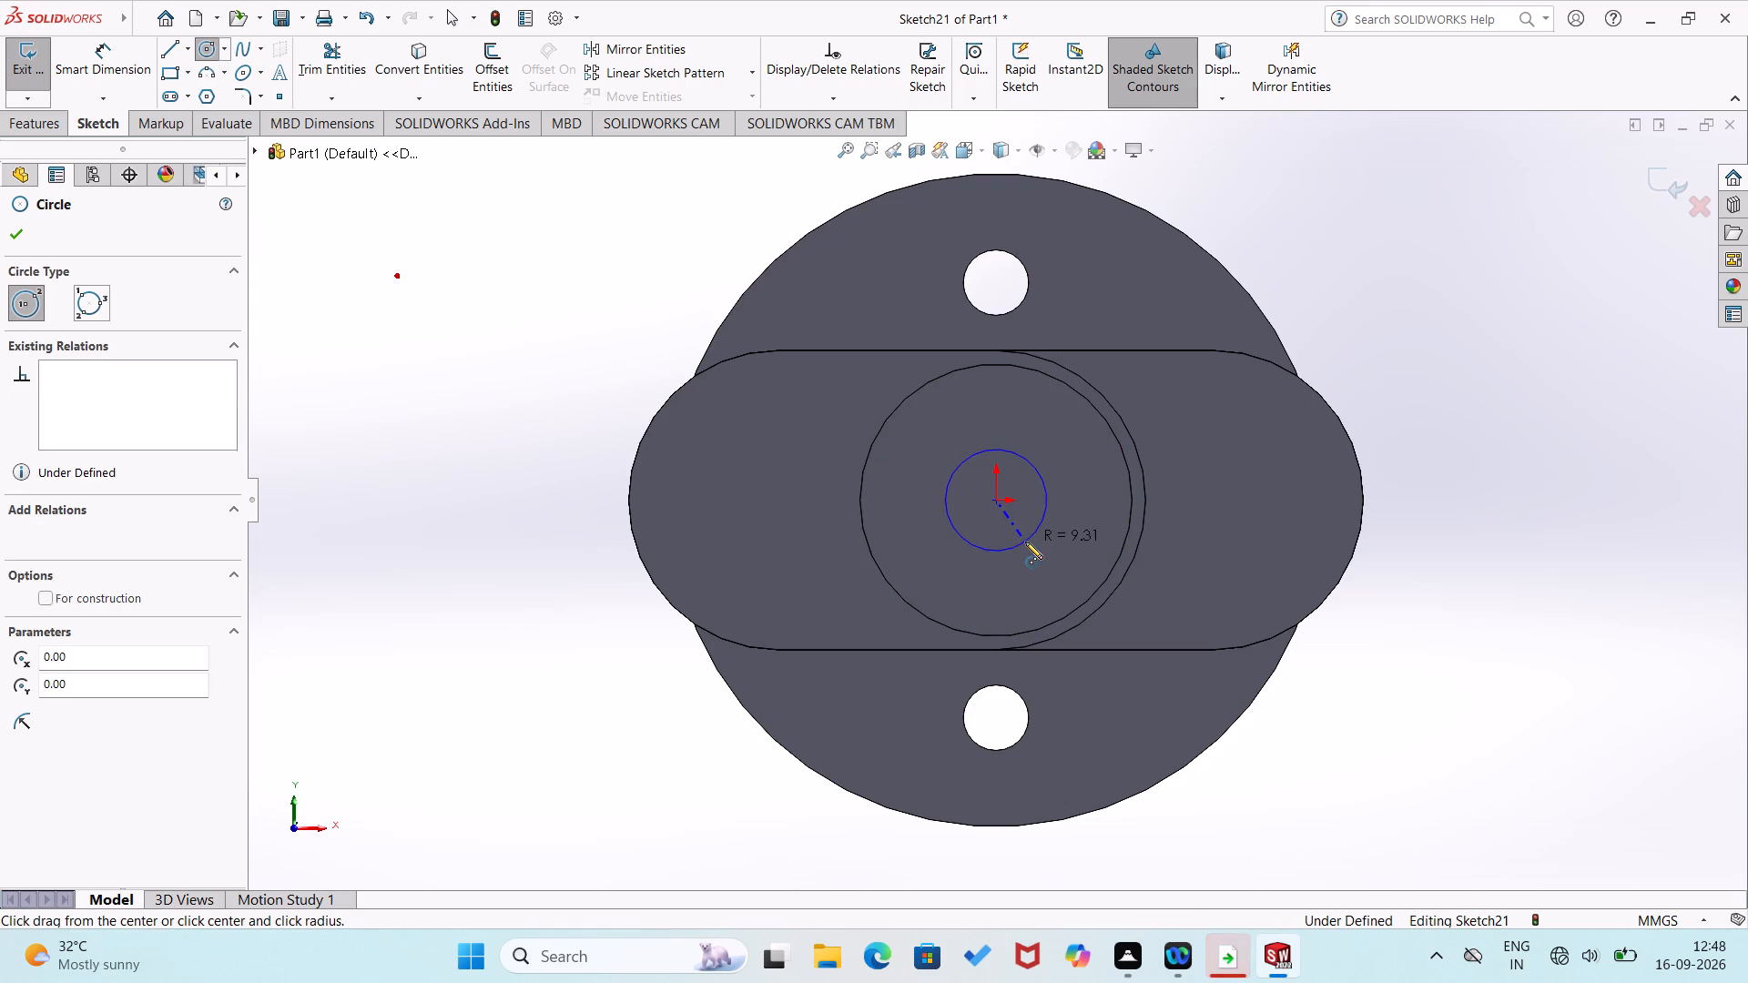
Dimension the small circle's diameter as 25 mm.
right_click_drag(1072, 543, 1103, 401)
left_click(1033, 530)
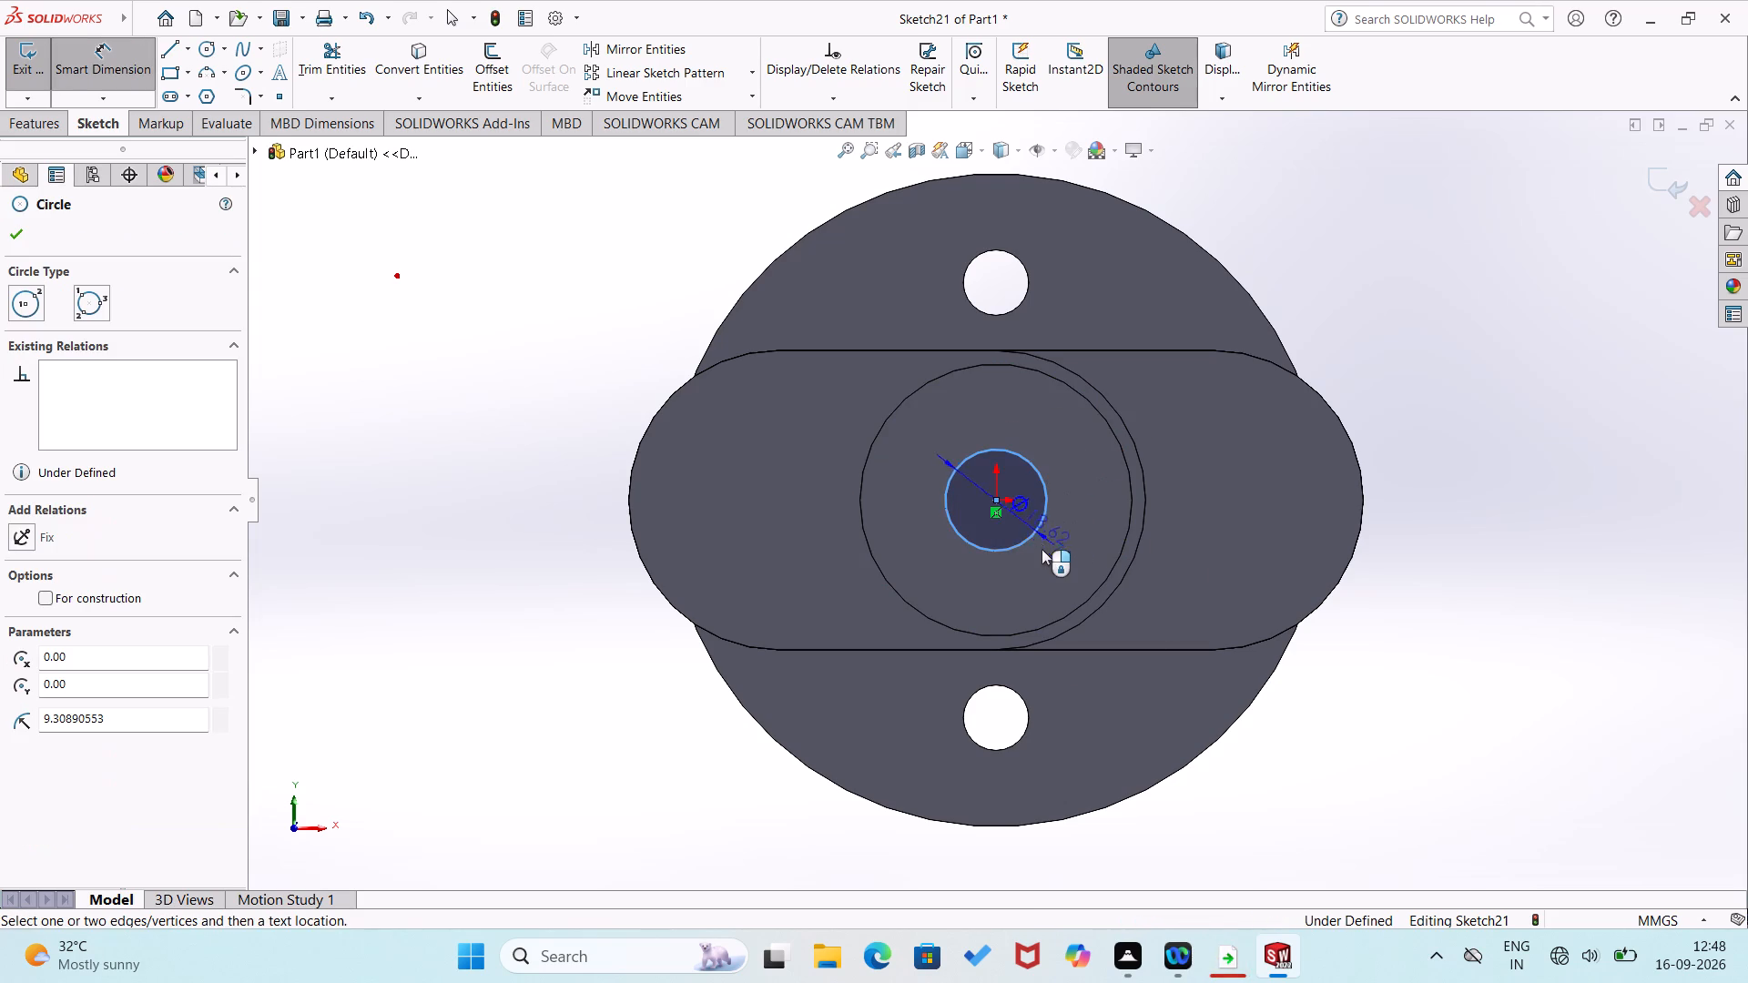
left_click(1062, 574)
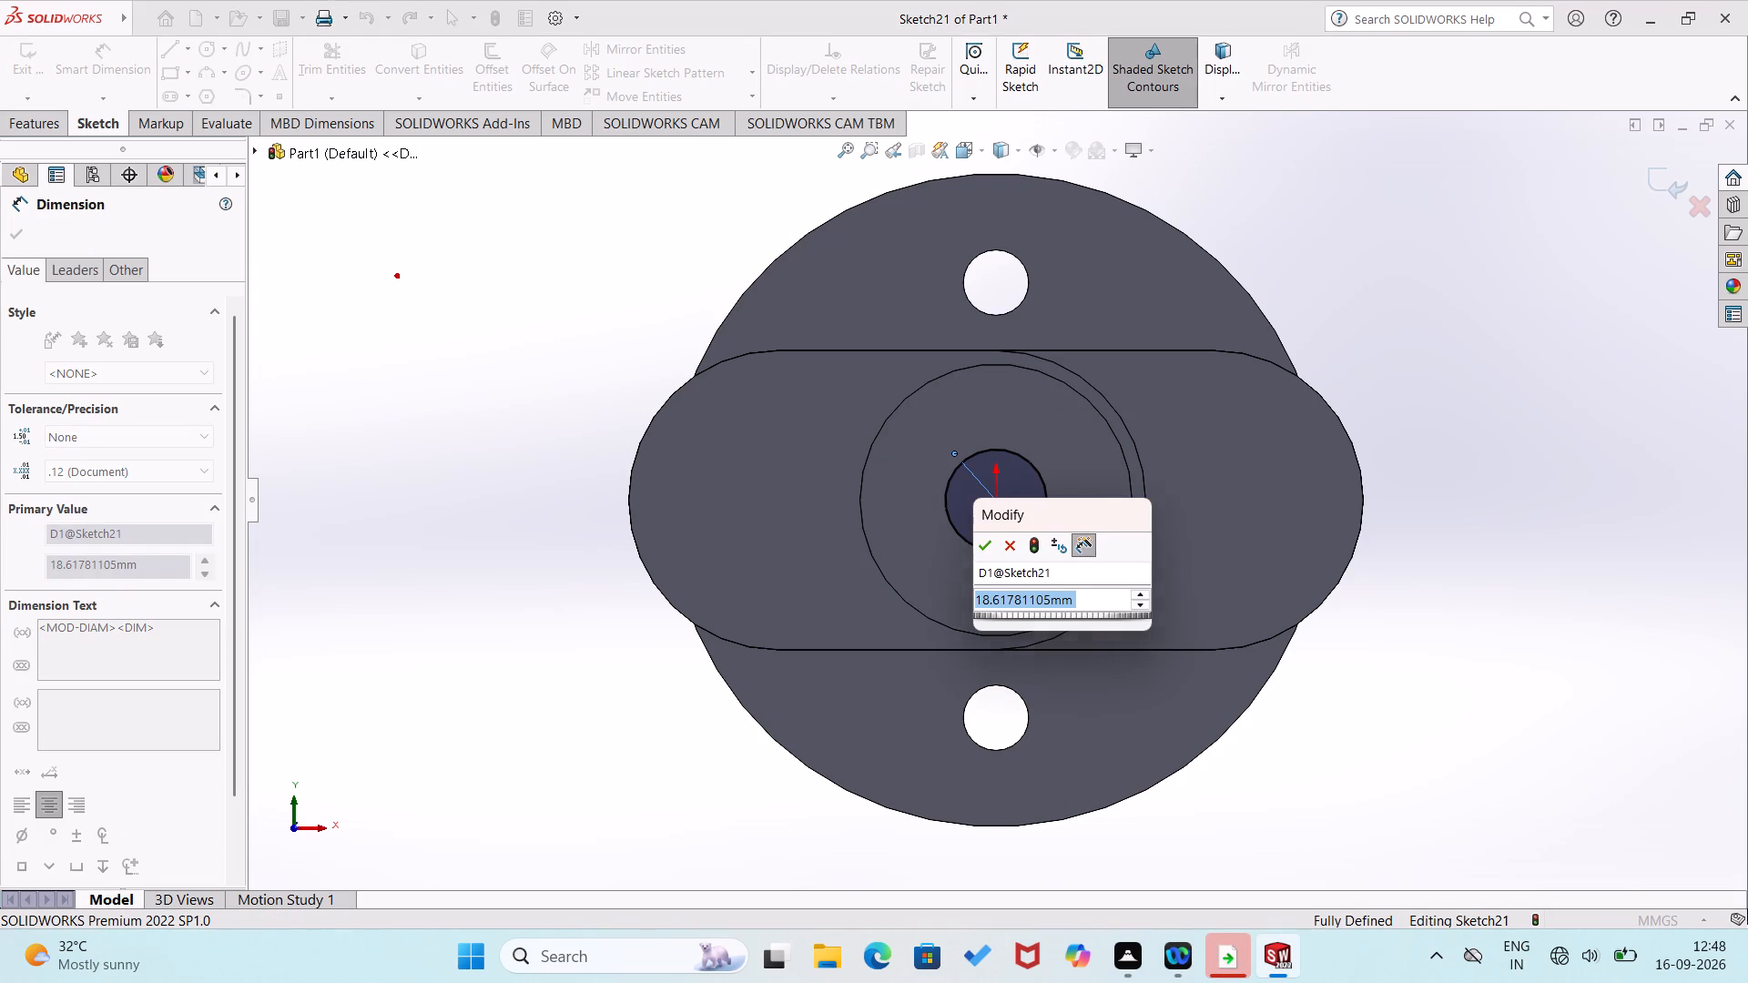
type("25")
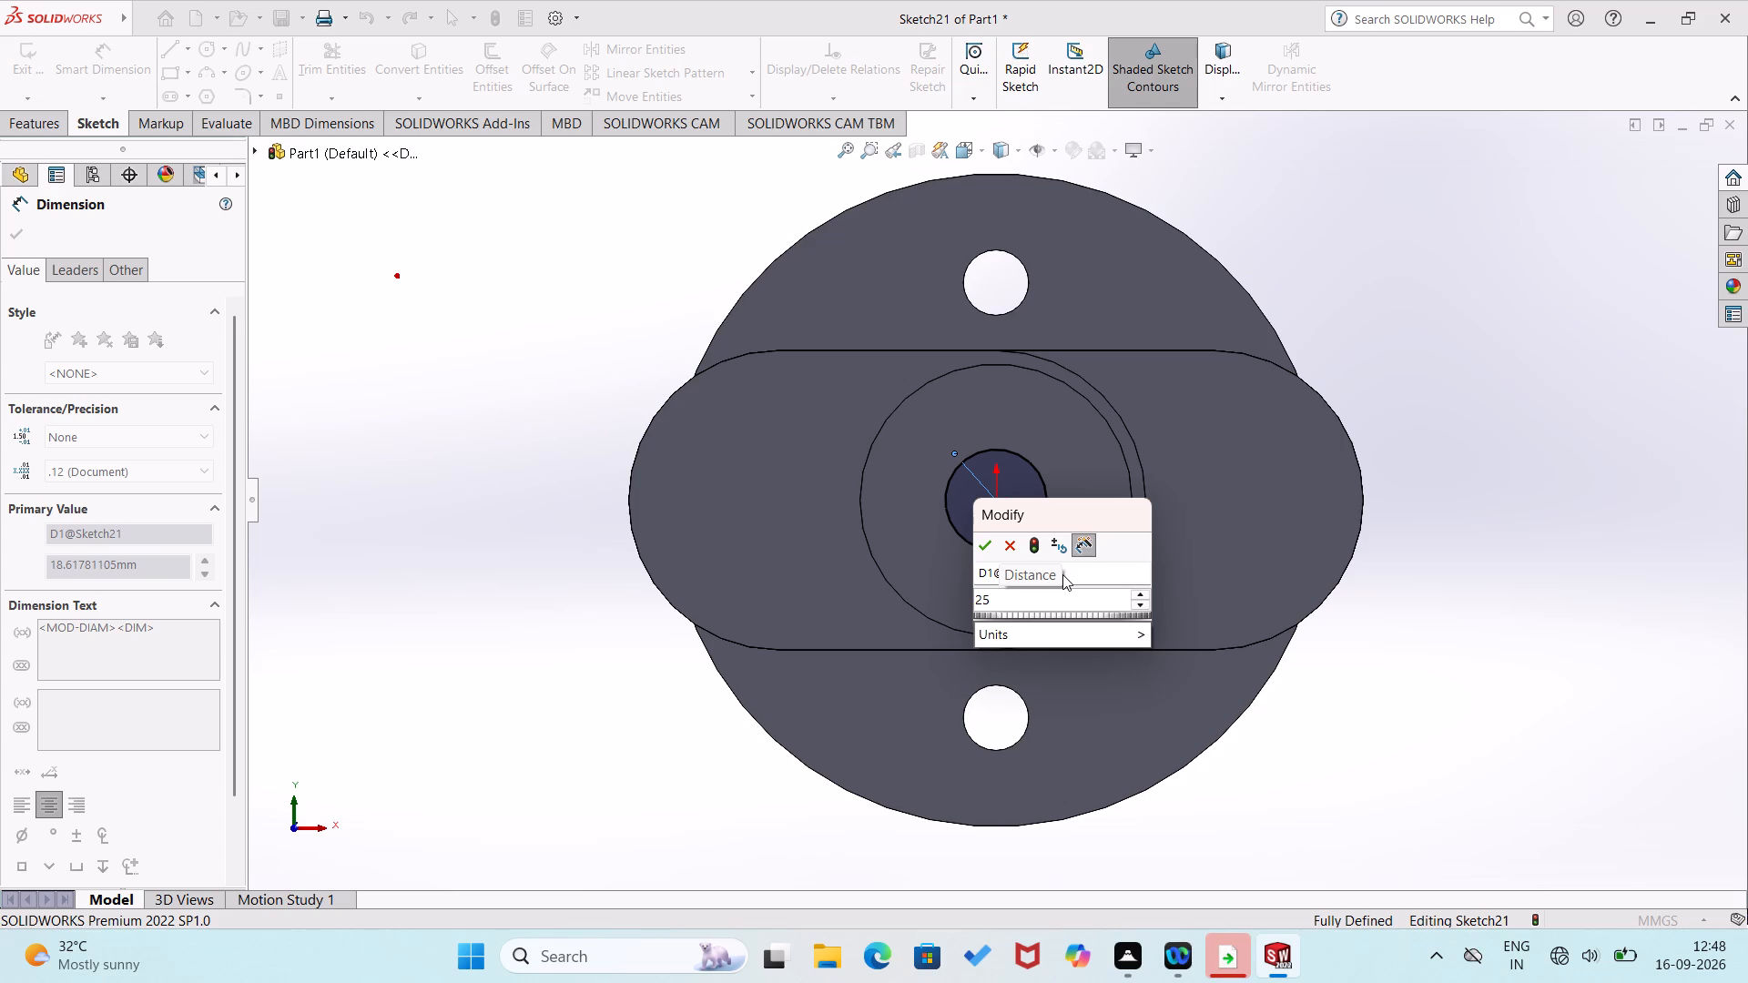
key("Return")
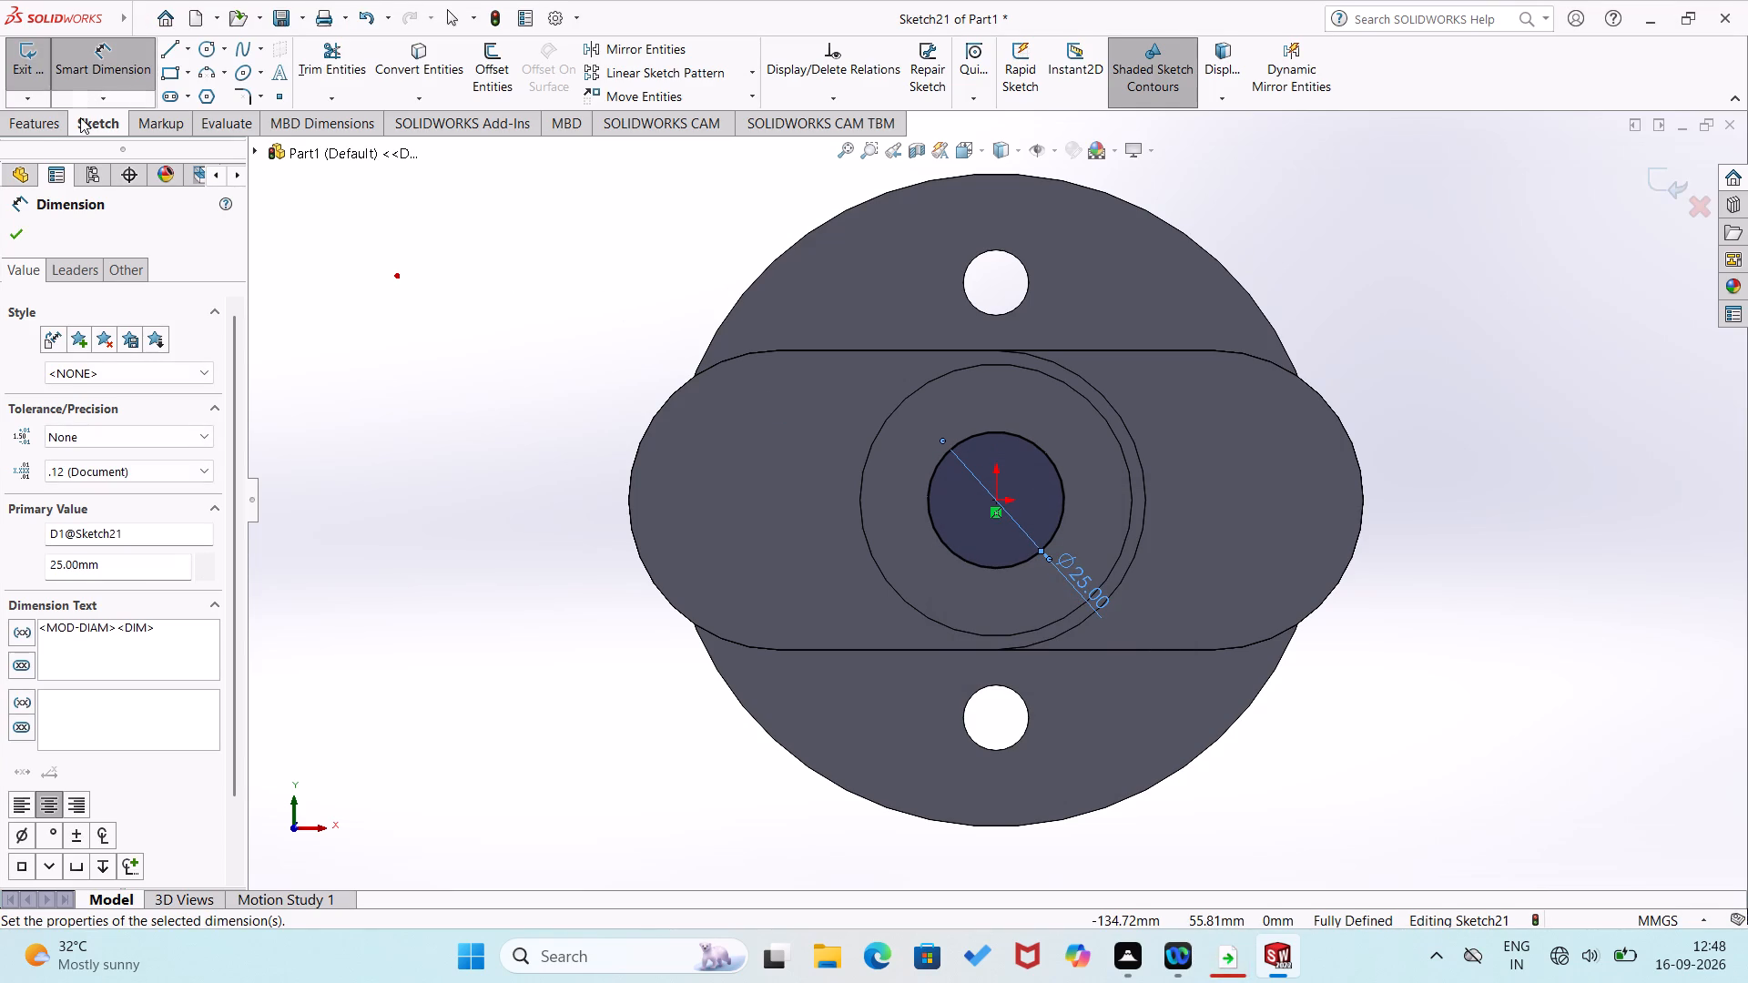
Extrude the 25 mm circle outward from the shaft's end face as a 20 mm Blind boss with Merge result on.
left_click(38, 119)
left_click(34, 90)
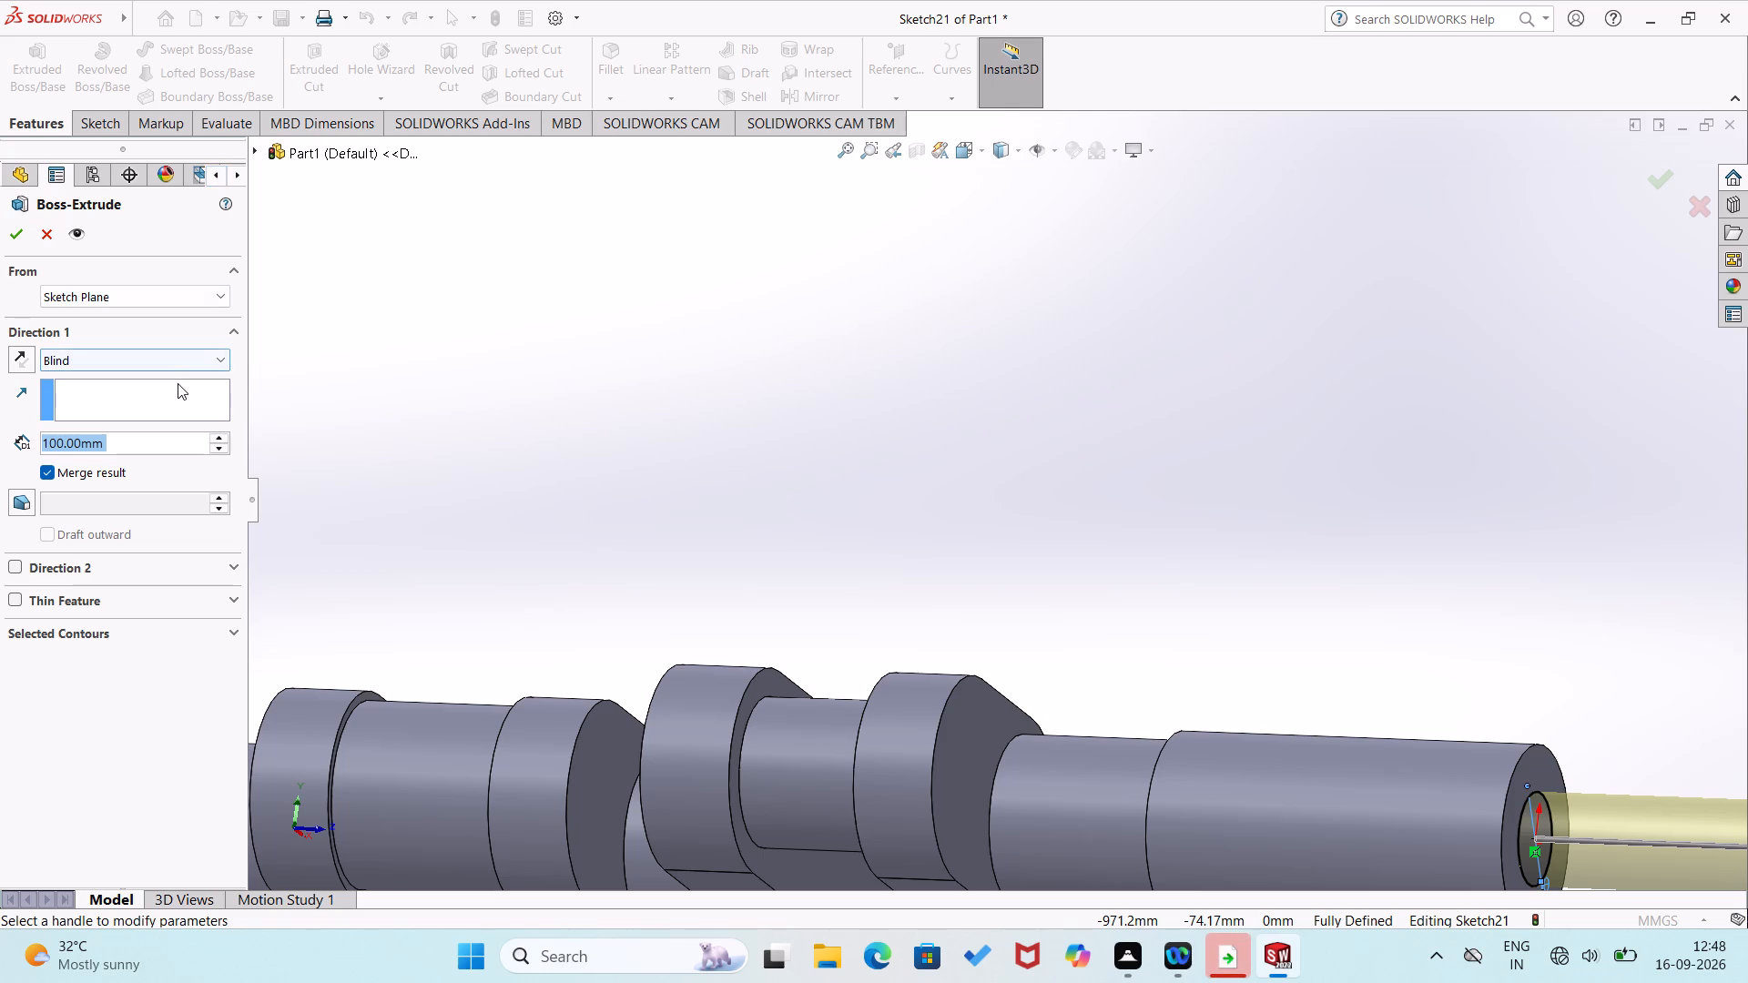
key("2")
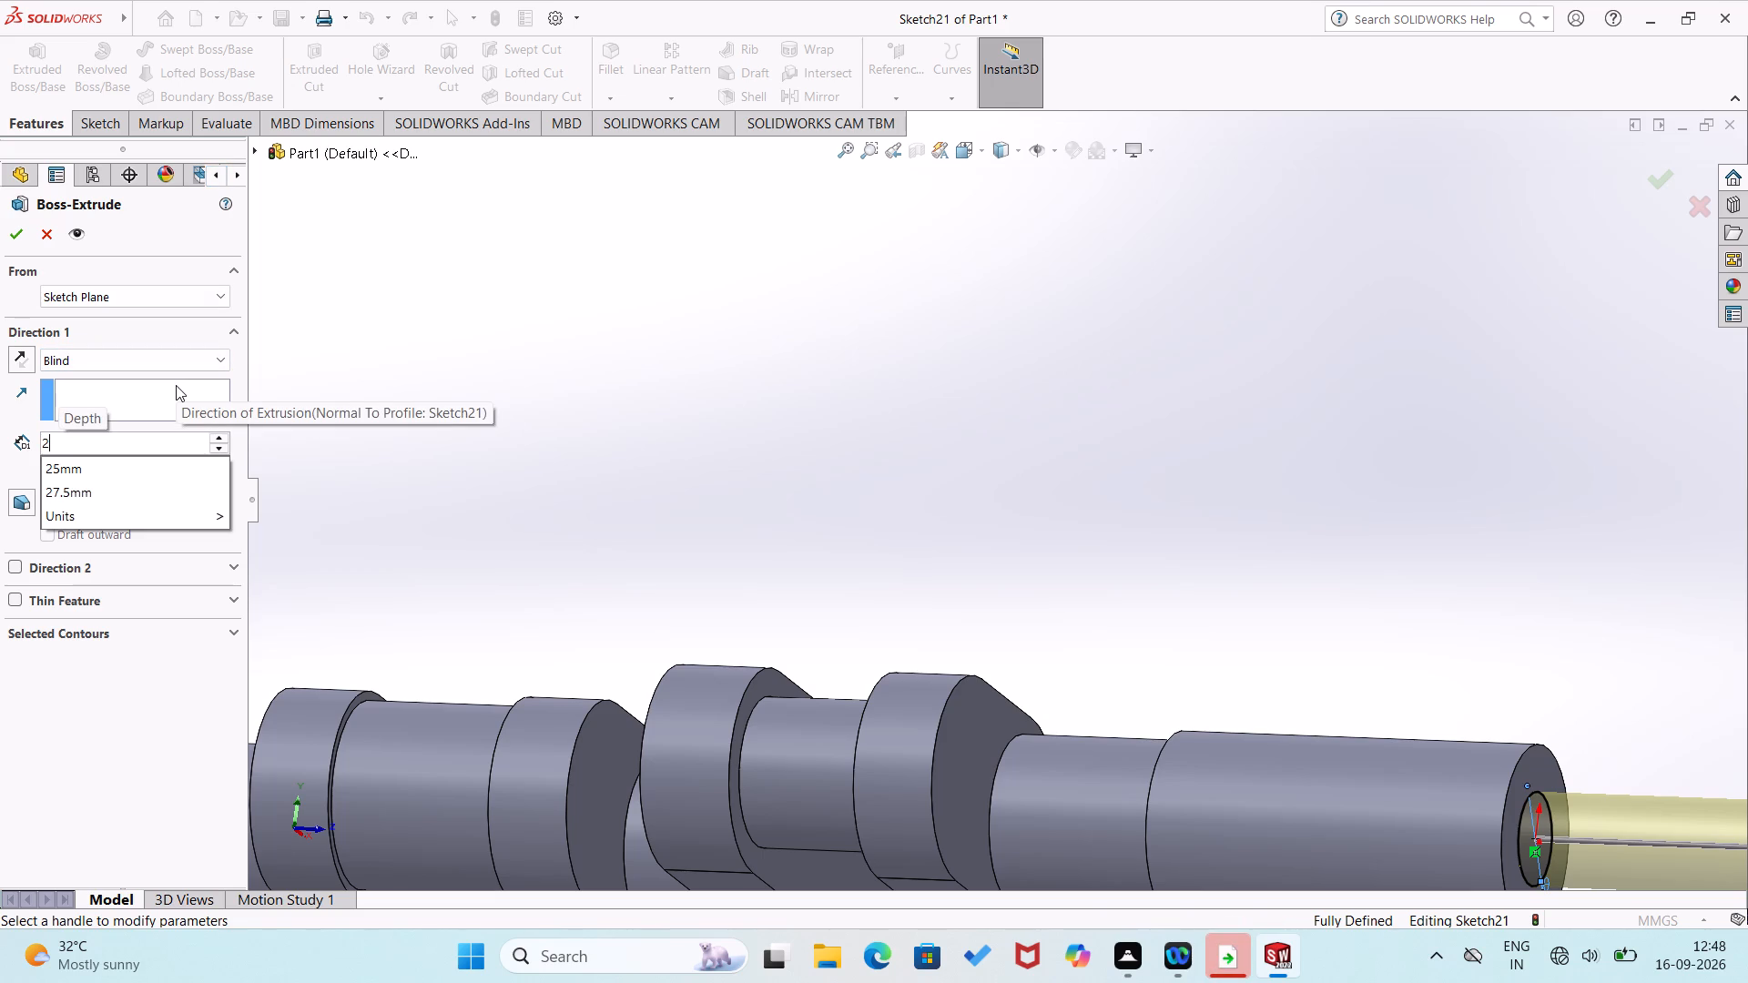
key("0")
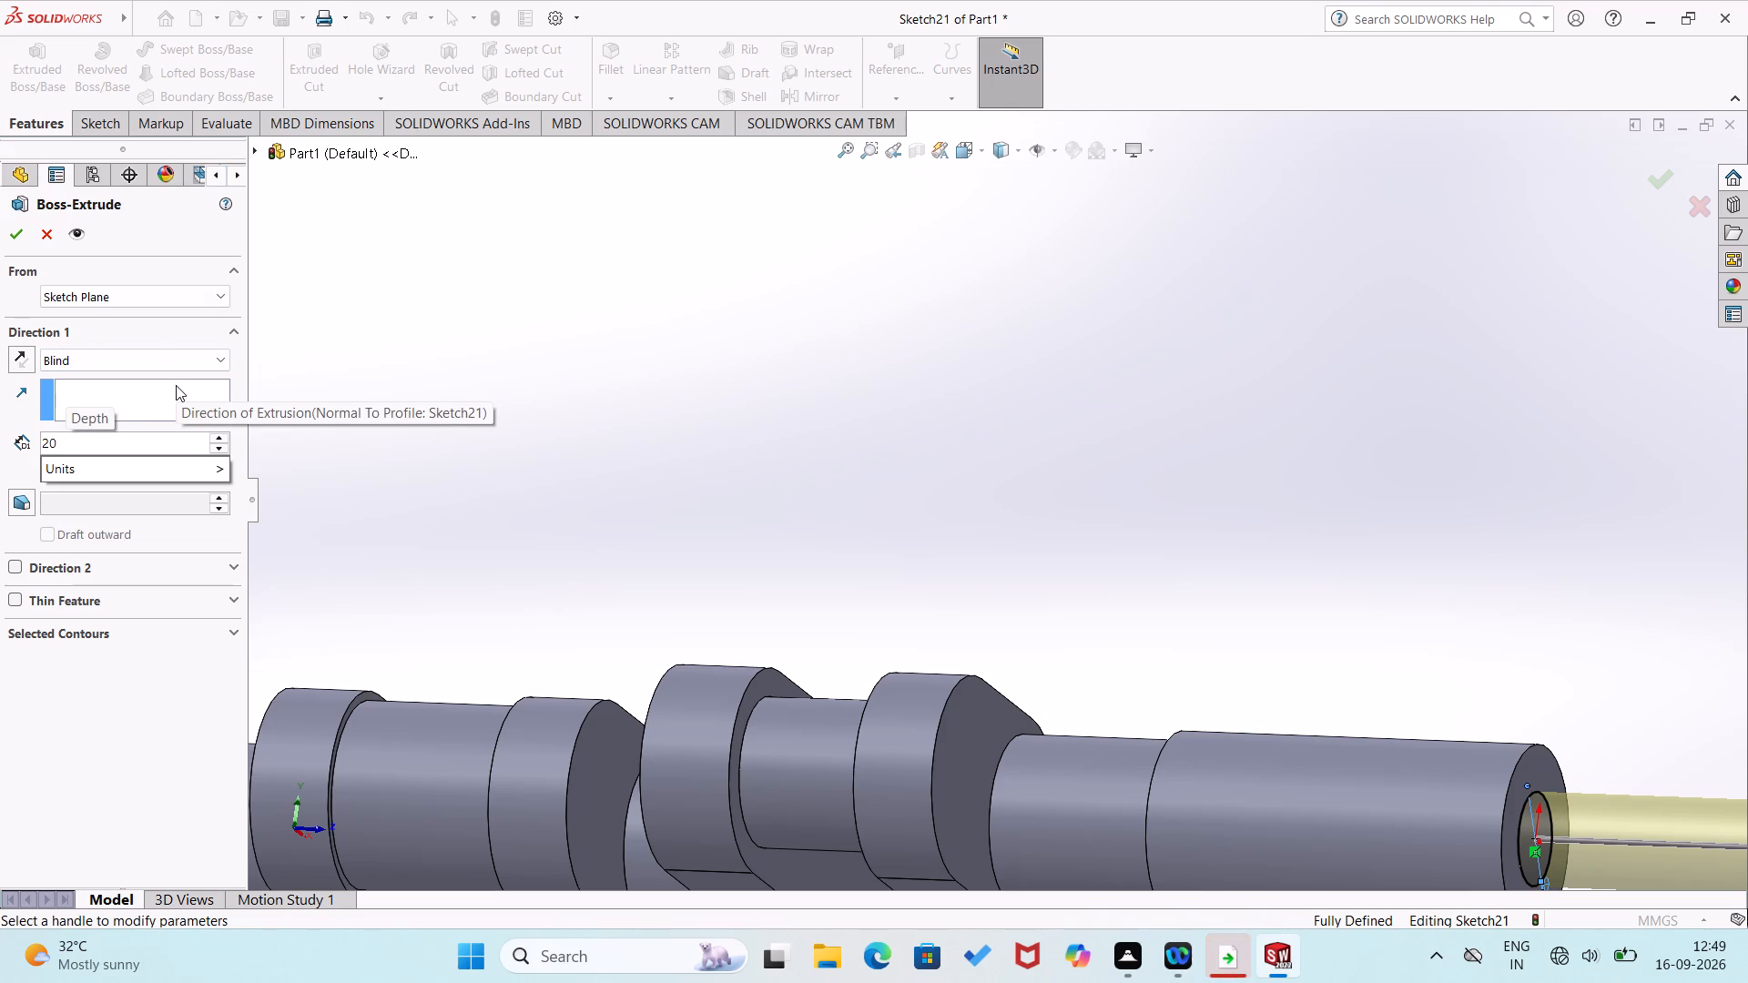
left_click(18, 233)
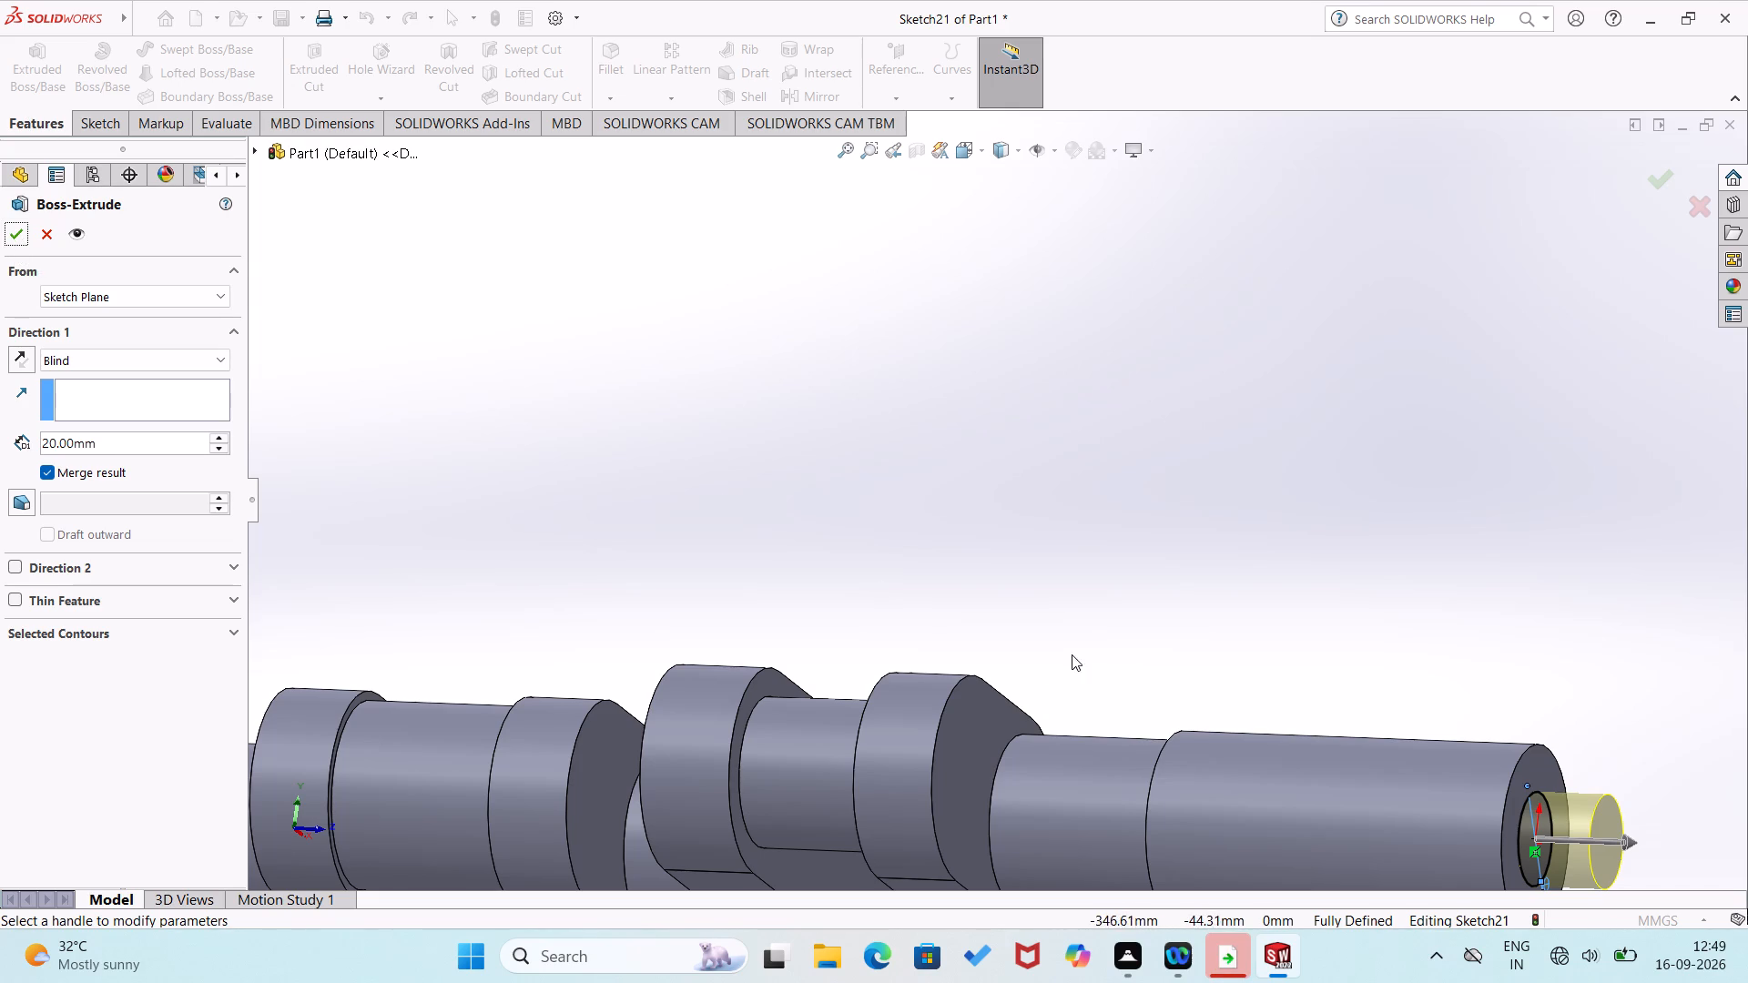
middle_click_drag(1053, 655, 1011, 655)
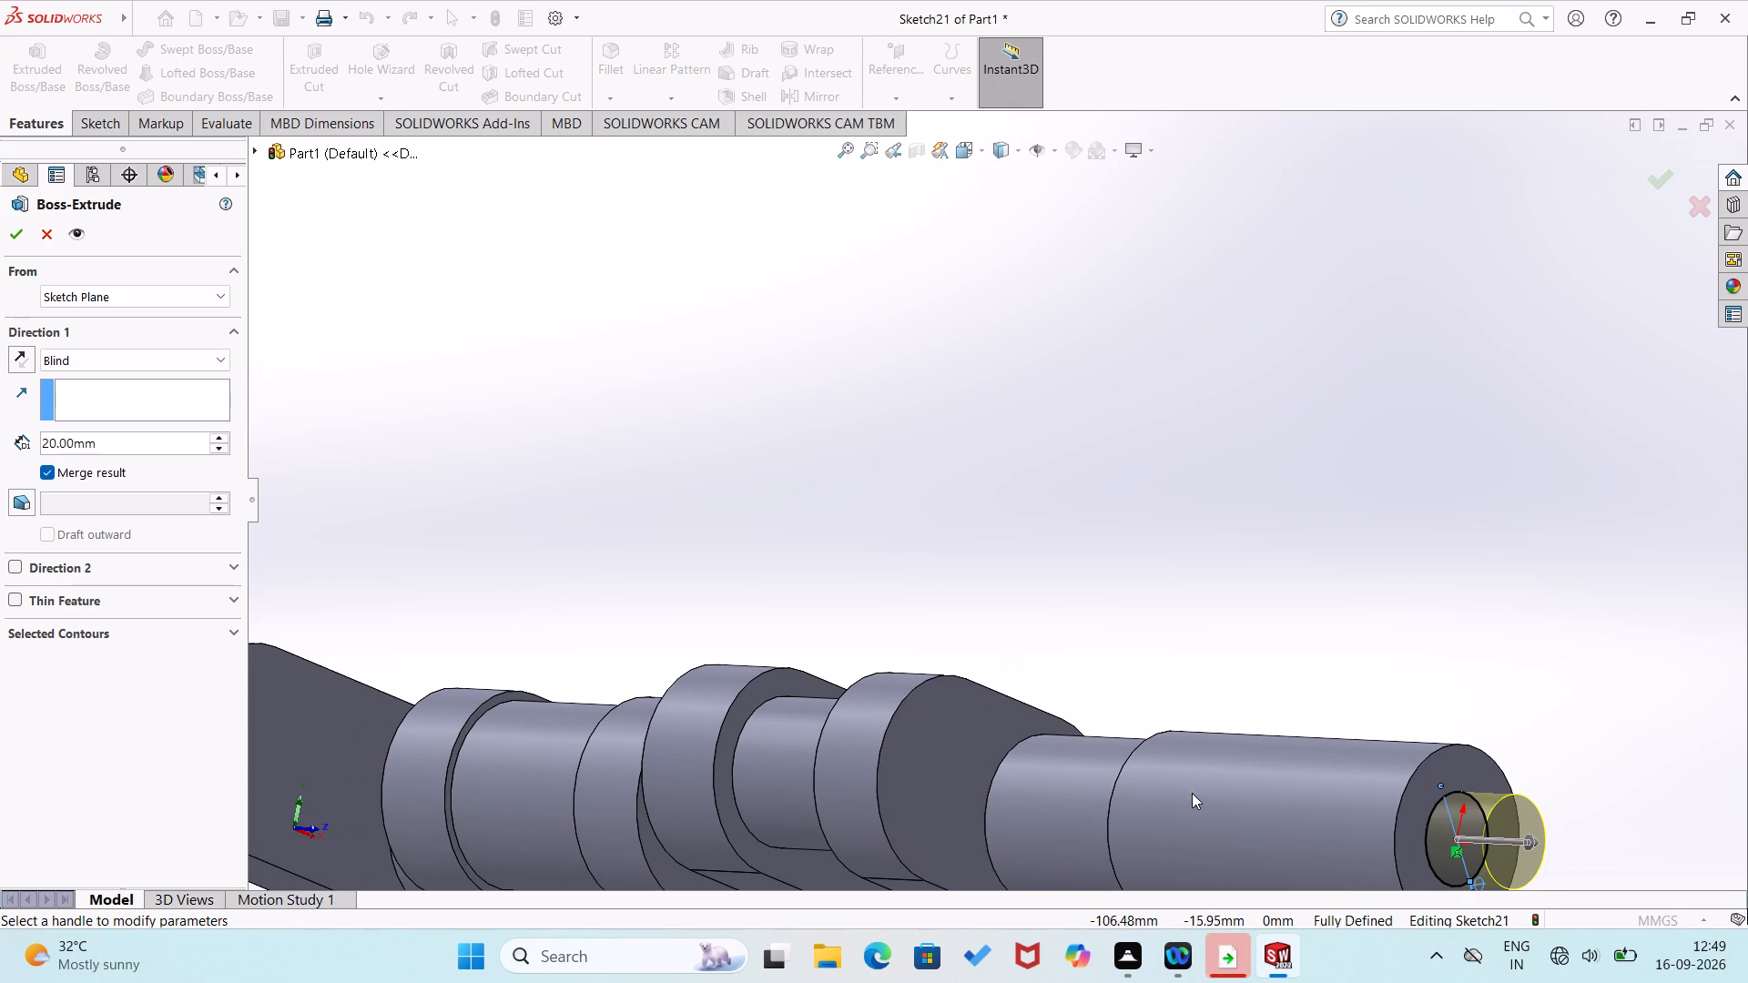
left_click(15, 238)
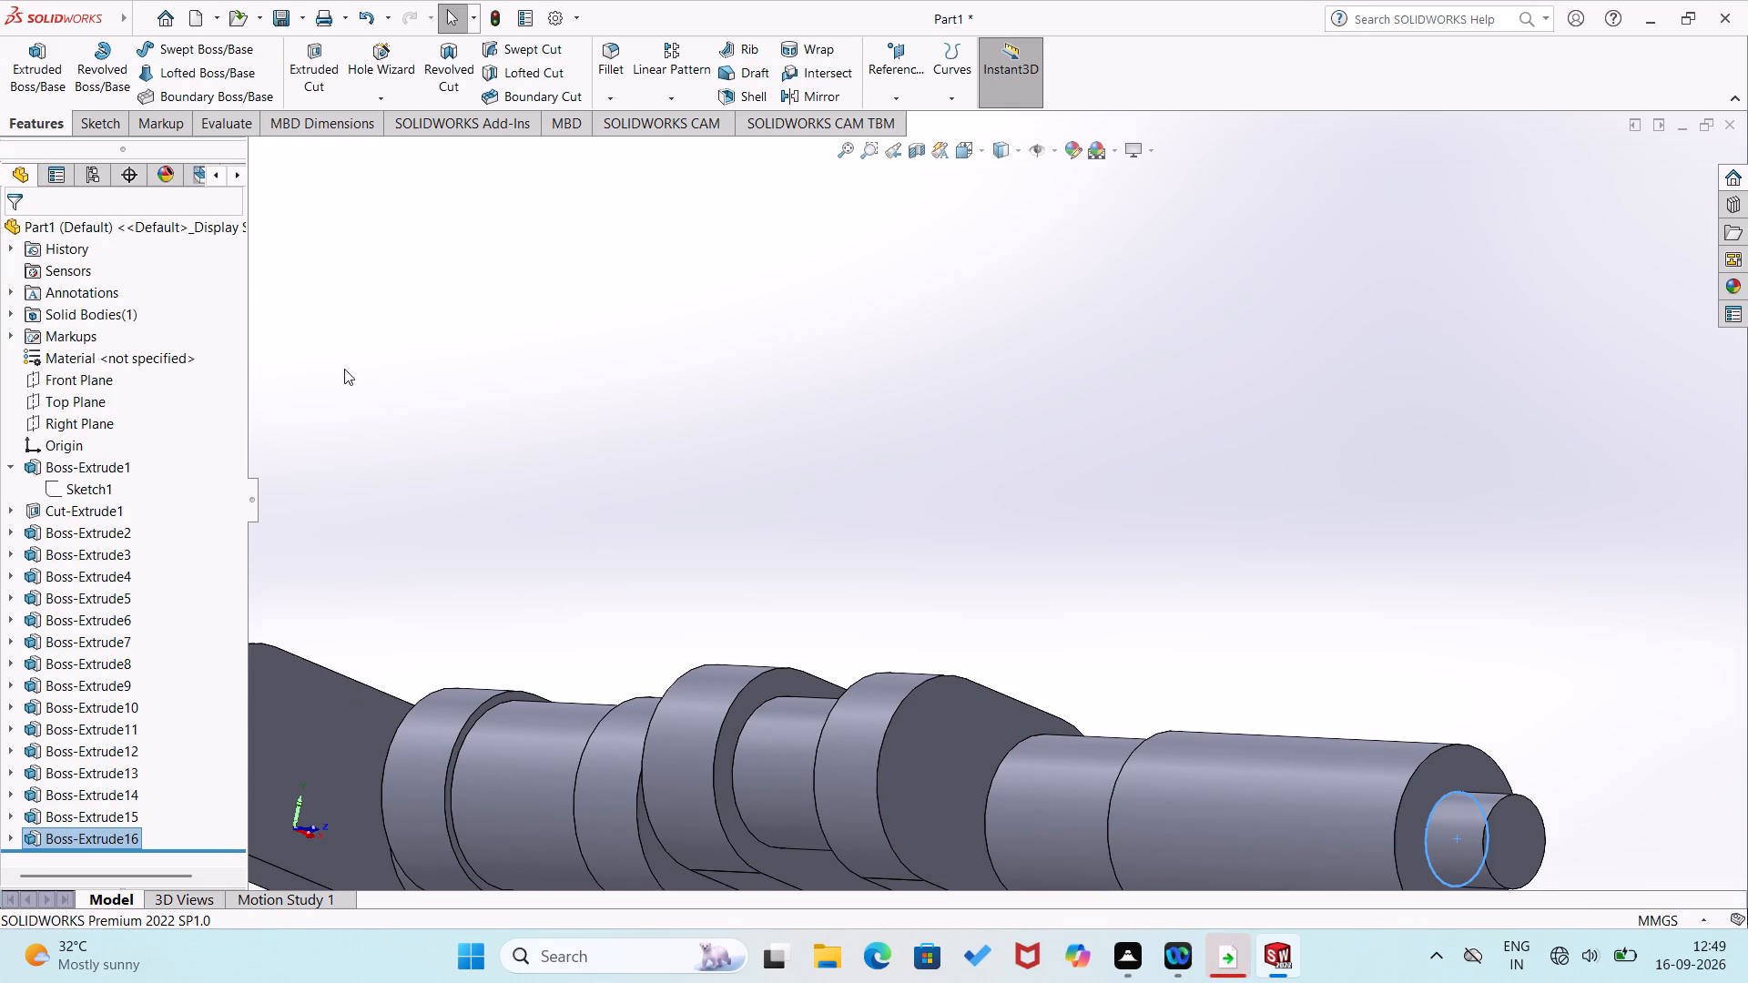
left_click(441, 389)
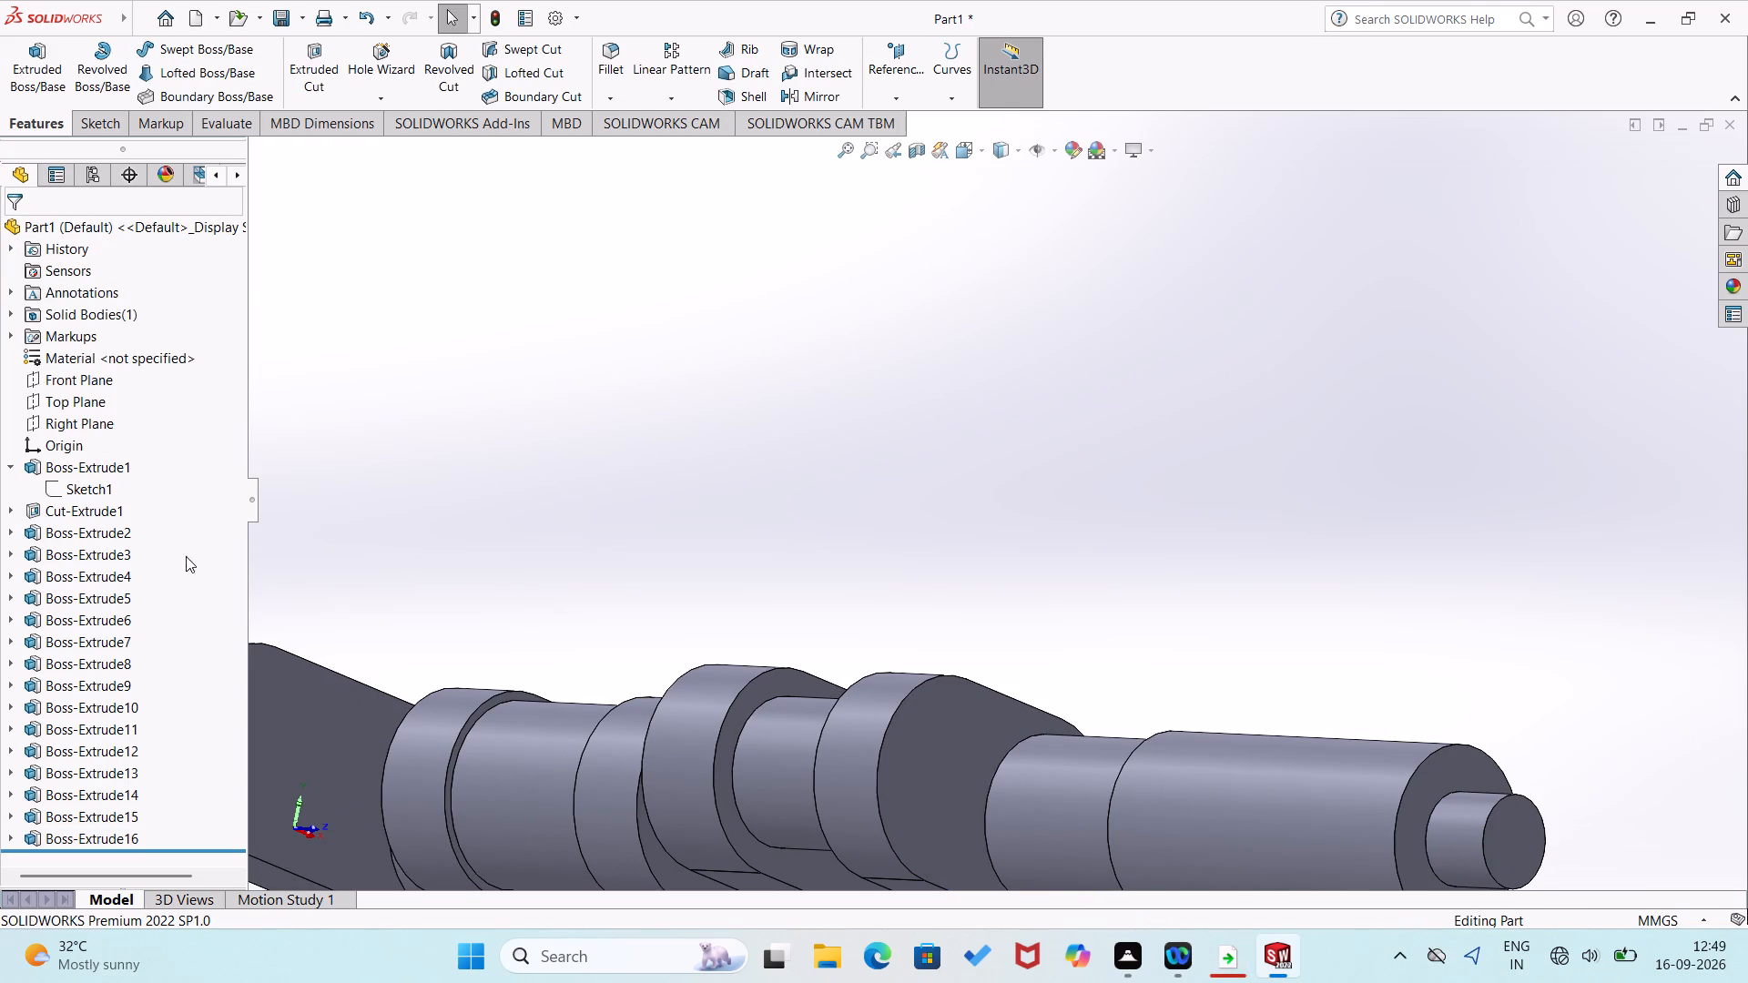
Look through the feature list to find the extrusion that forms the 50 mm end shaft.
scroll(170, 572, "down", 3)
scroll(80, 683, "down", 4)
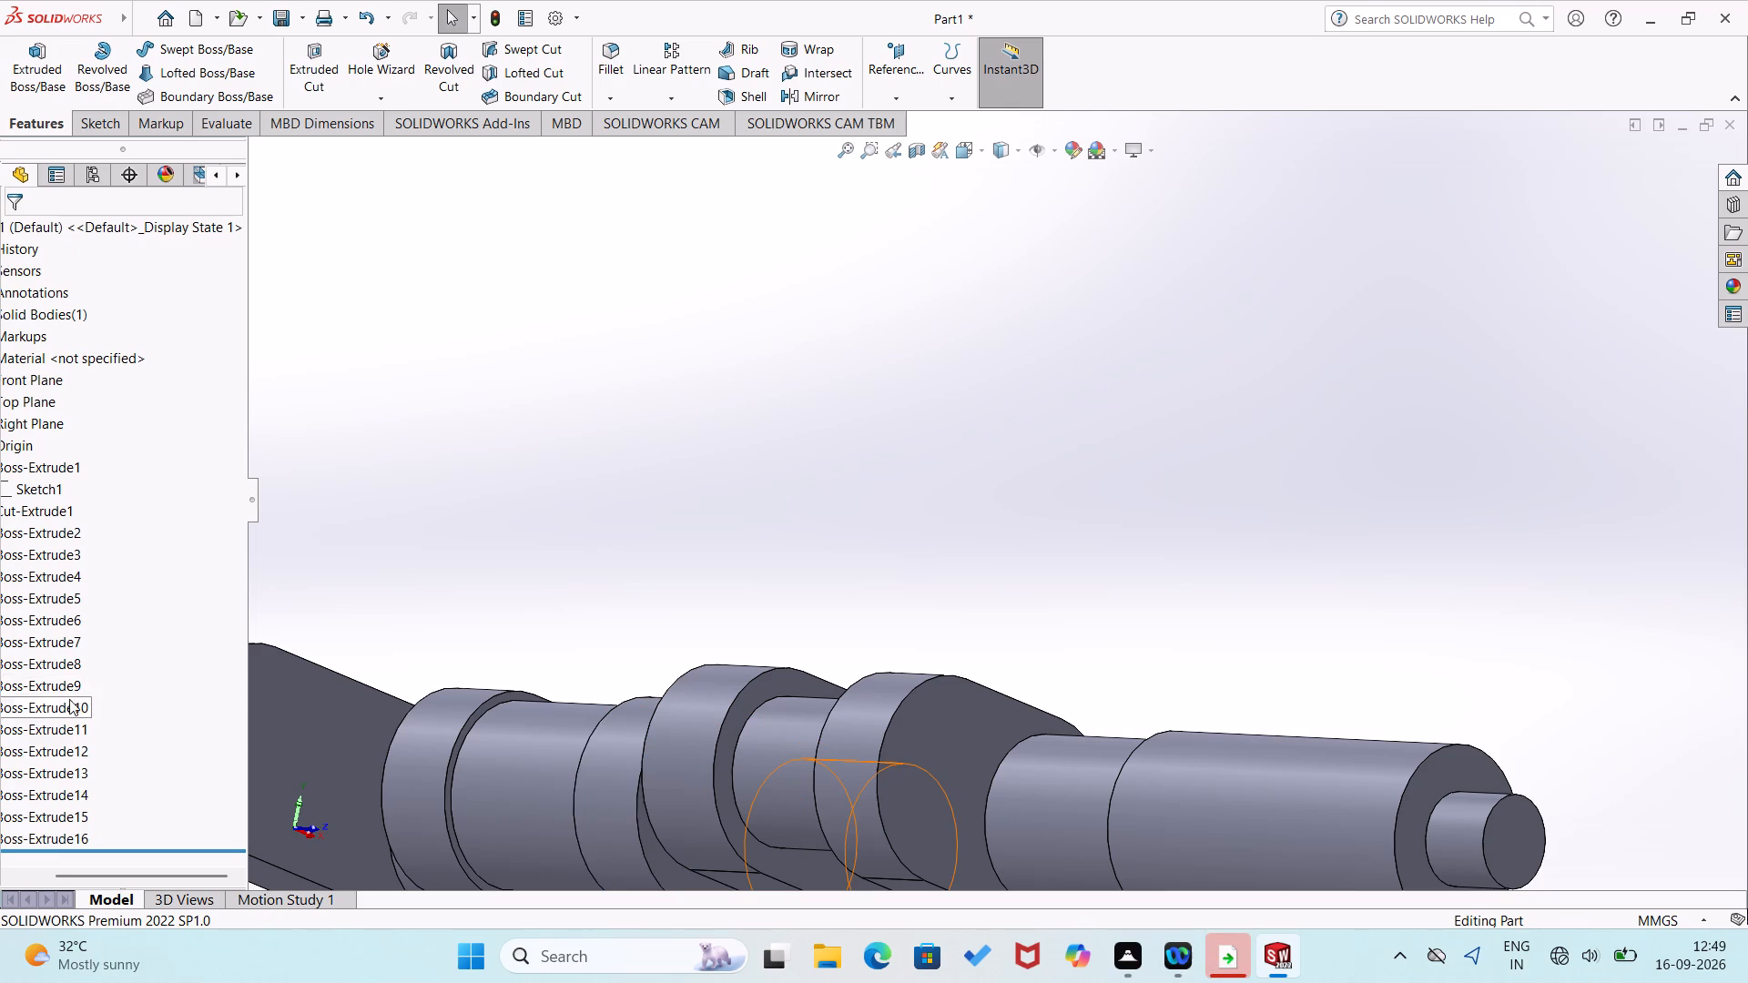
scroll(69, 699, "up", 8)
scroll(69, 699, "down", 8)
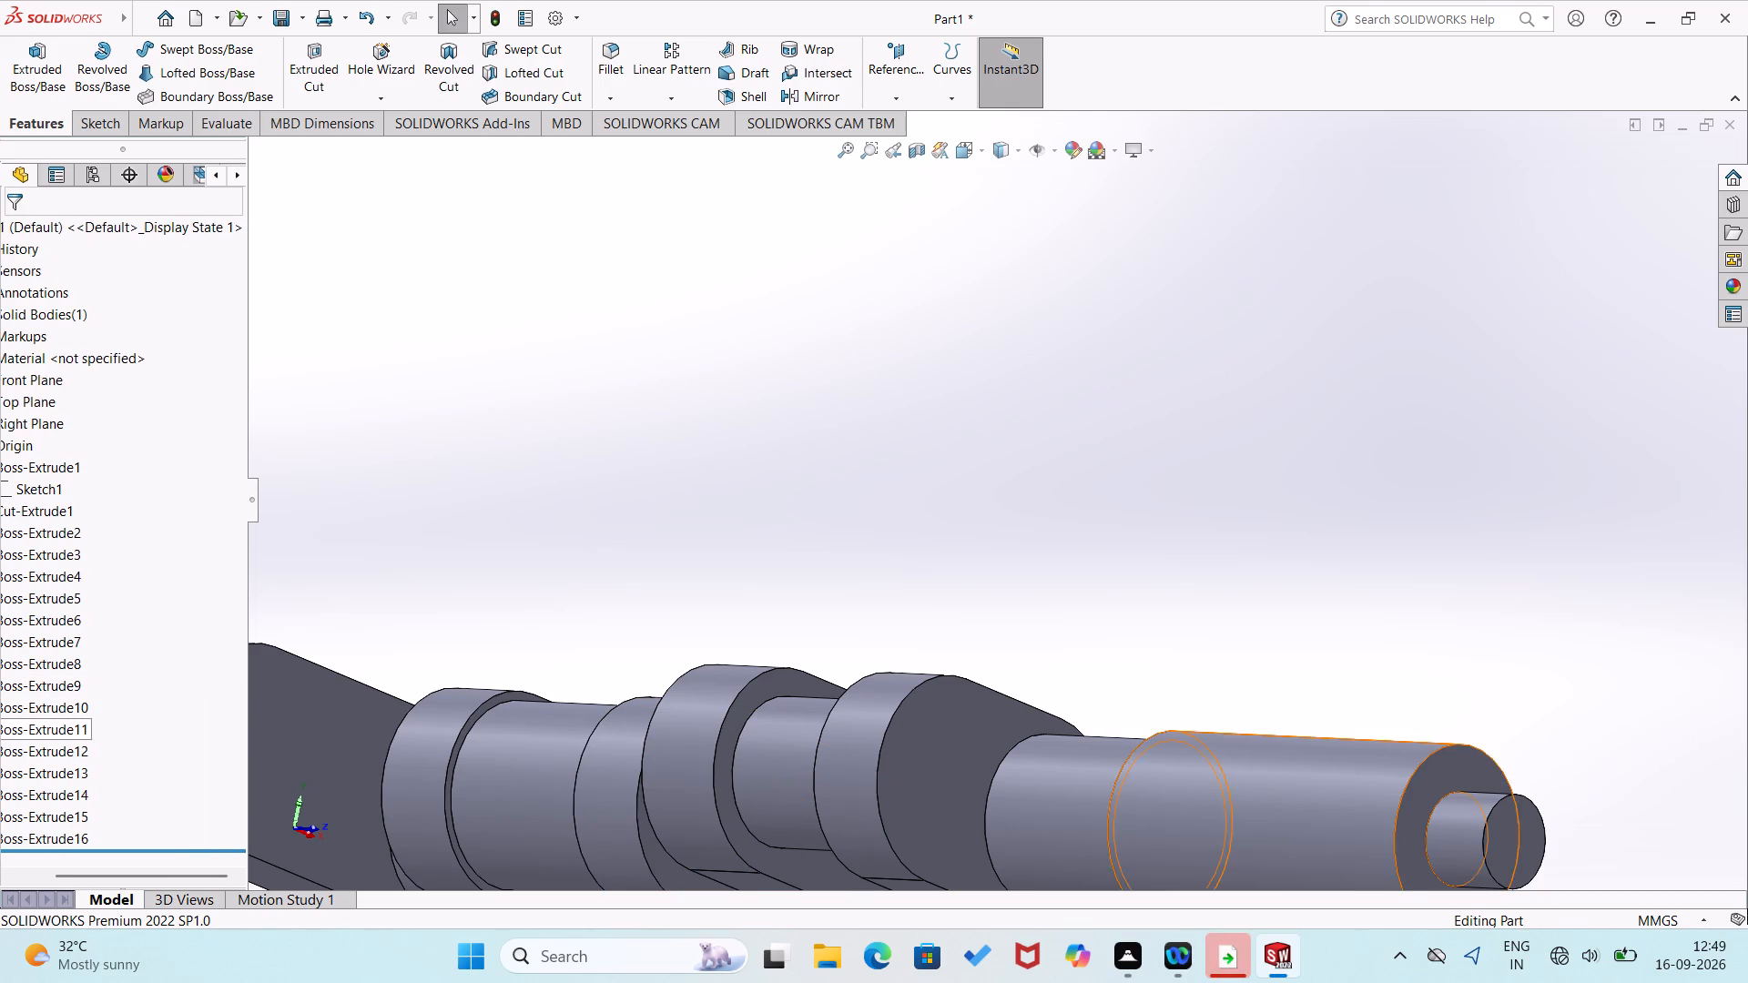
scroll(219, 793, "down", 5)
scroll(188, 657, "down", 5)
scroll(188, 657, "up", 7)
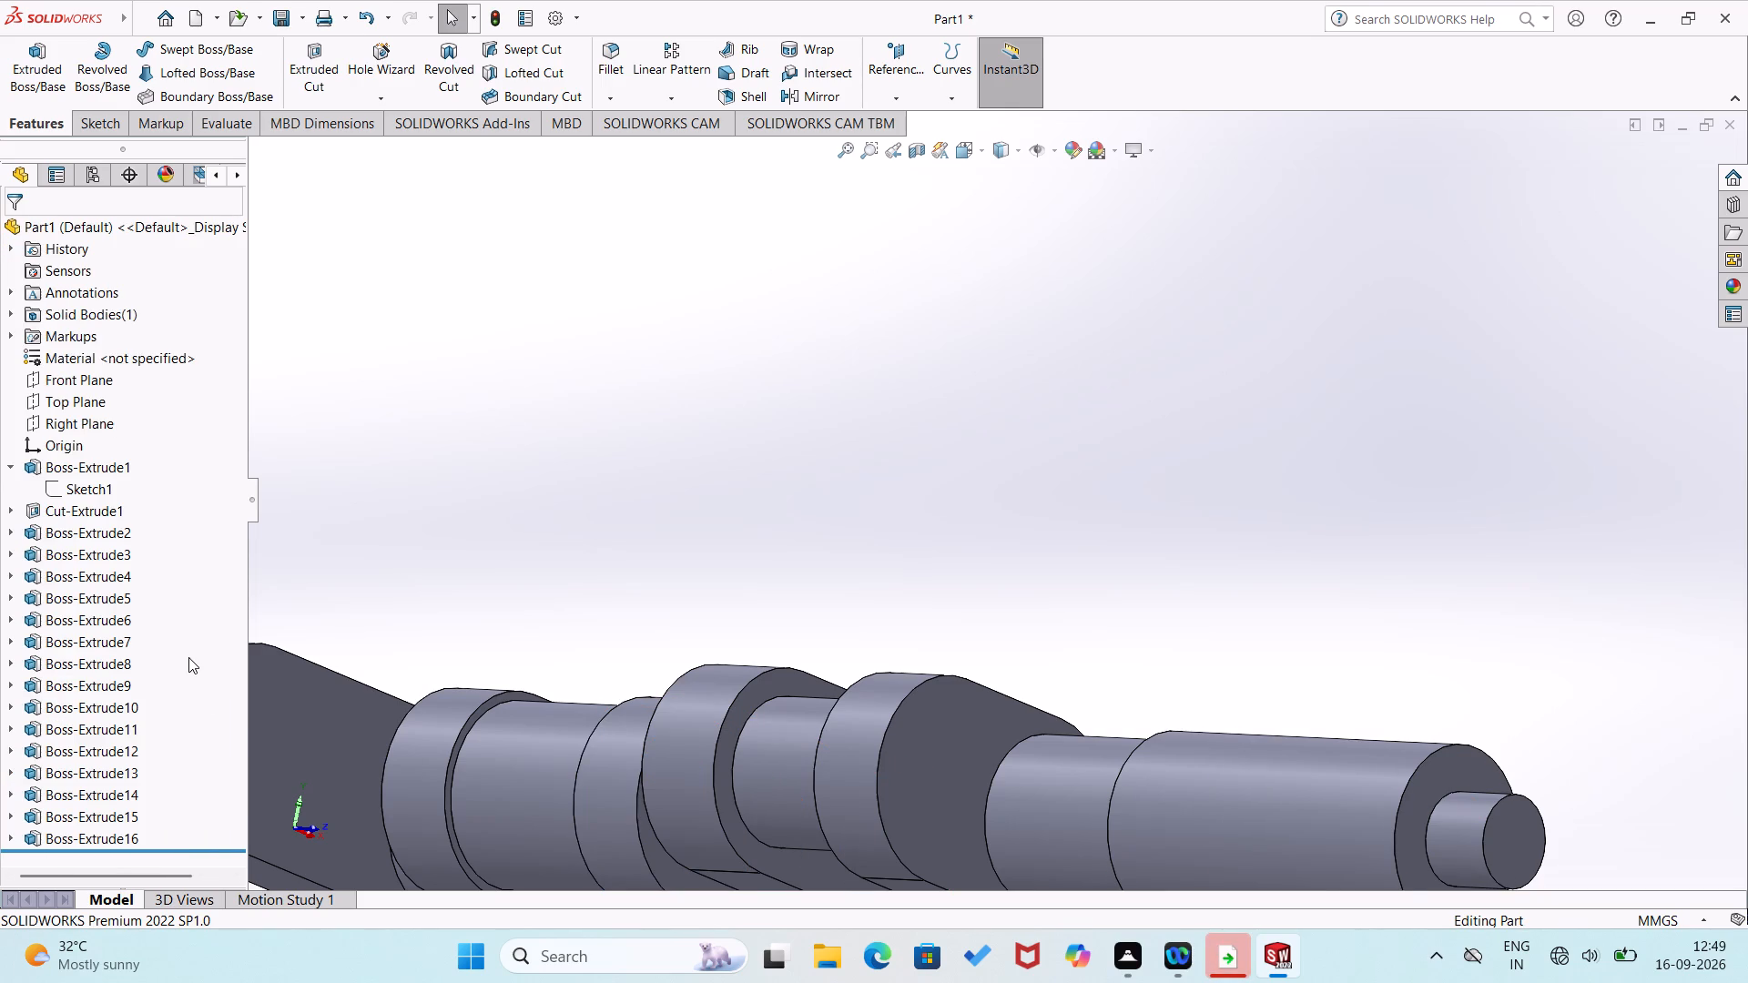
scroll(188, 657, "up", 3)
scroll(189, 653, "down", 7)
scroll(189, 653, "up", 7)
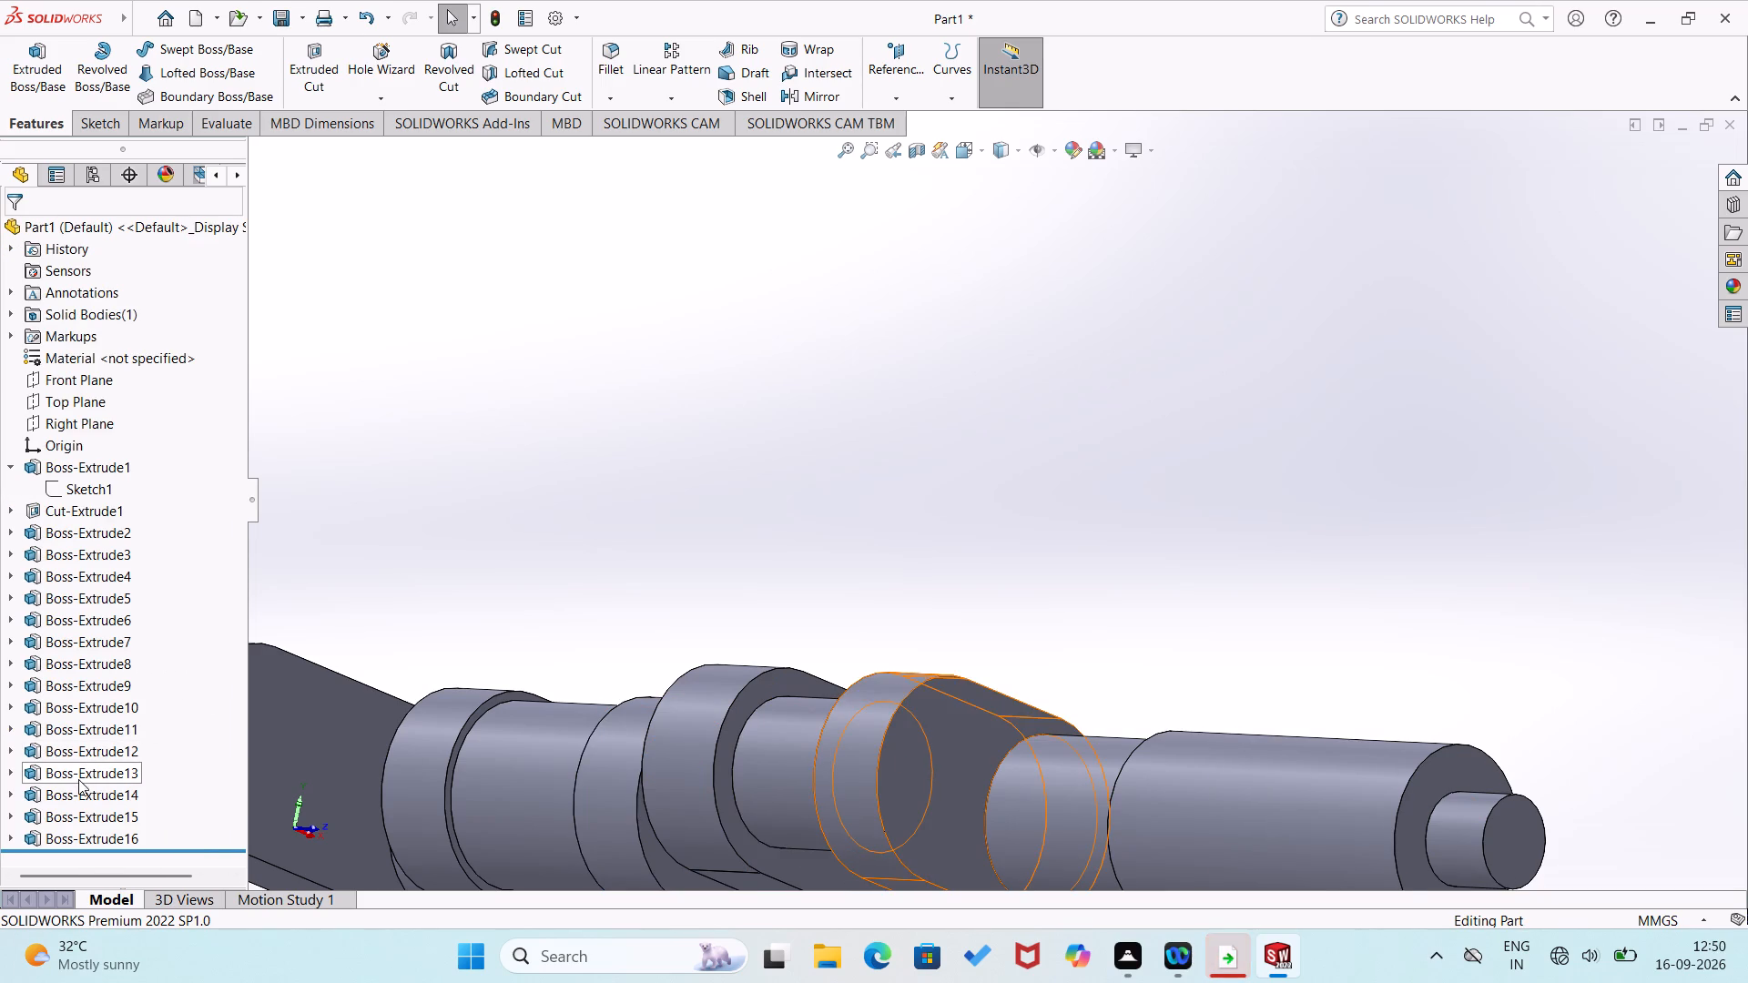
scroll(74, 785, "down", 4)
scroll(74, 786, "up", 5)
scroll(13, 829, "down", 4)
scroll(12, 831, "up", 2)
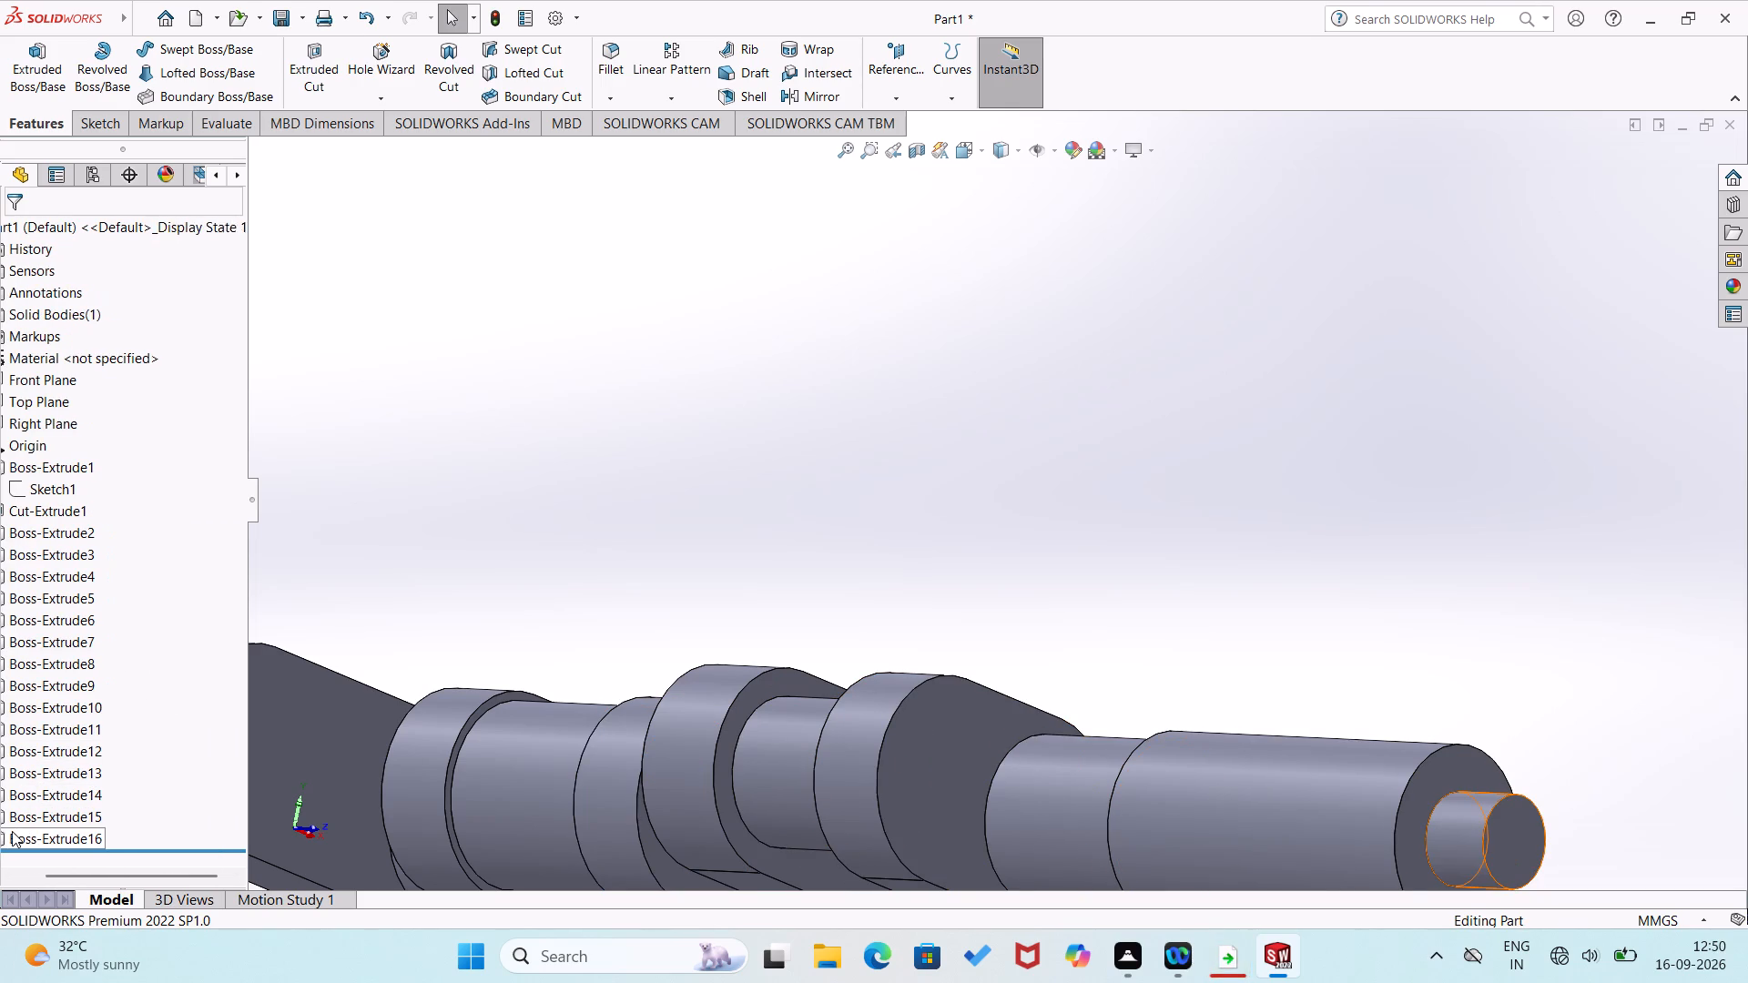
scroll(12, 831, "up", 4)
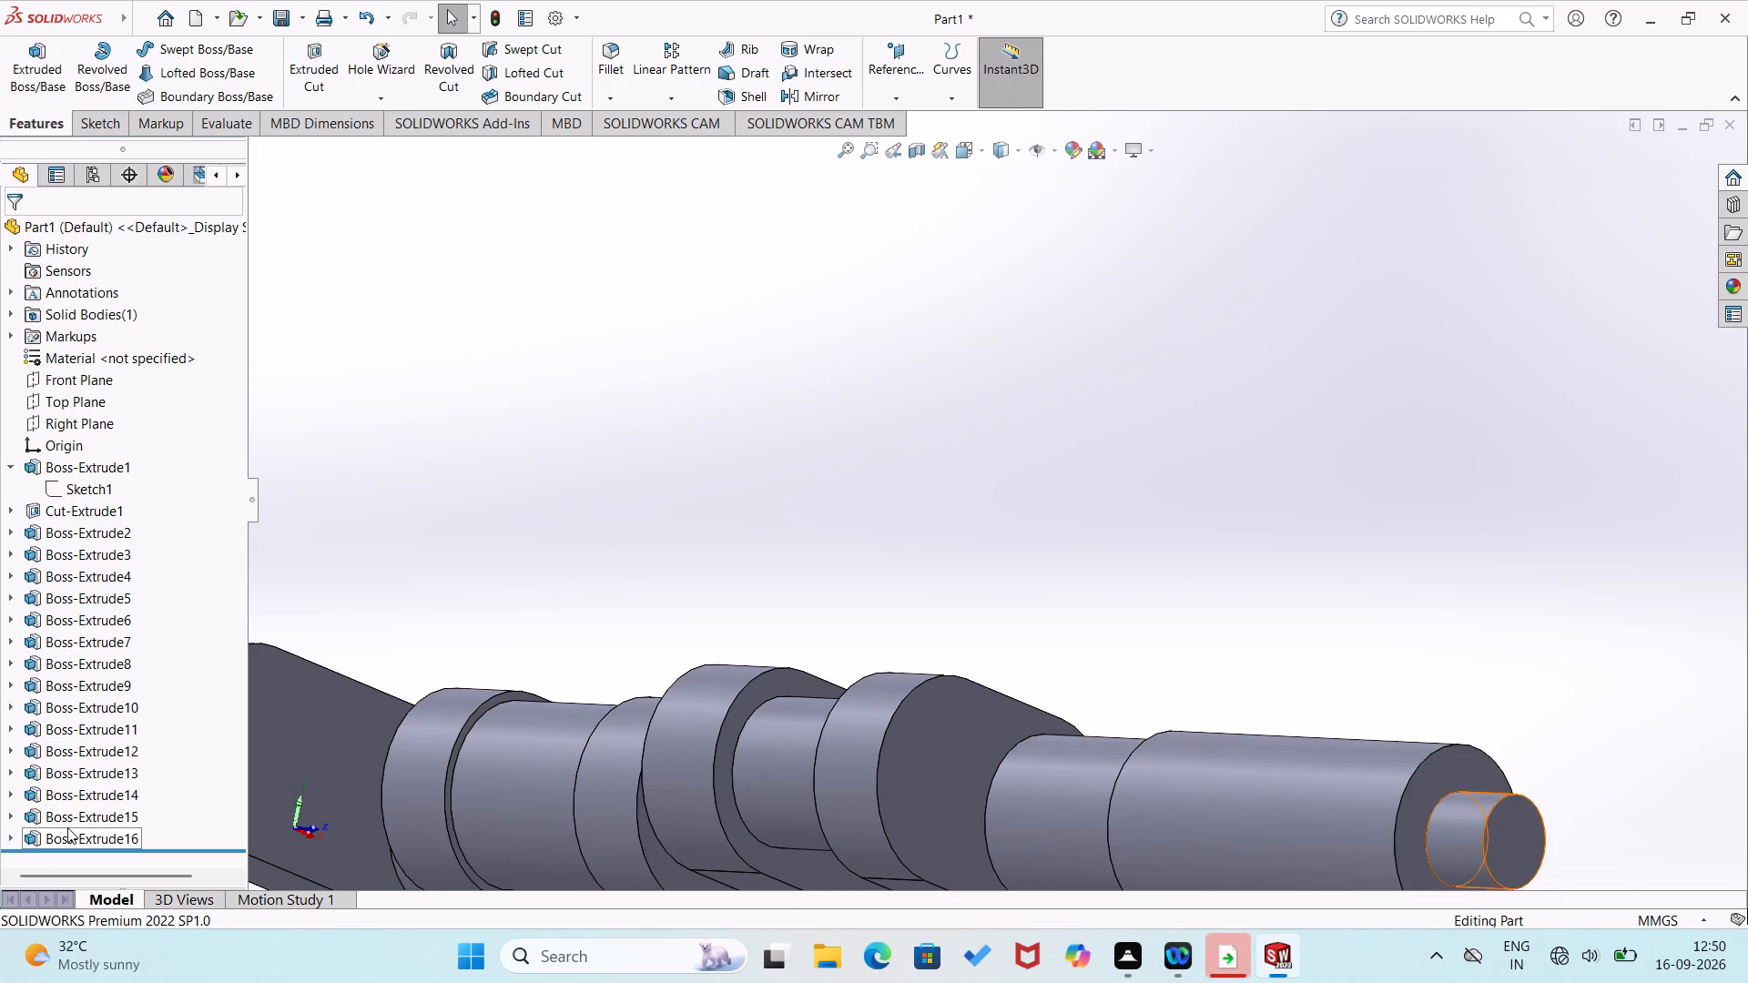
Open the sketch behind the 50 mm end shaft's extrusion for editing.
left_click(67, 822)
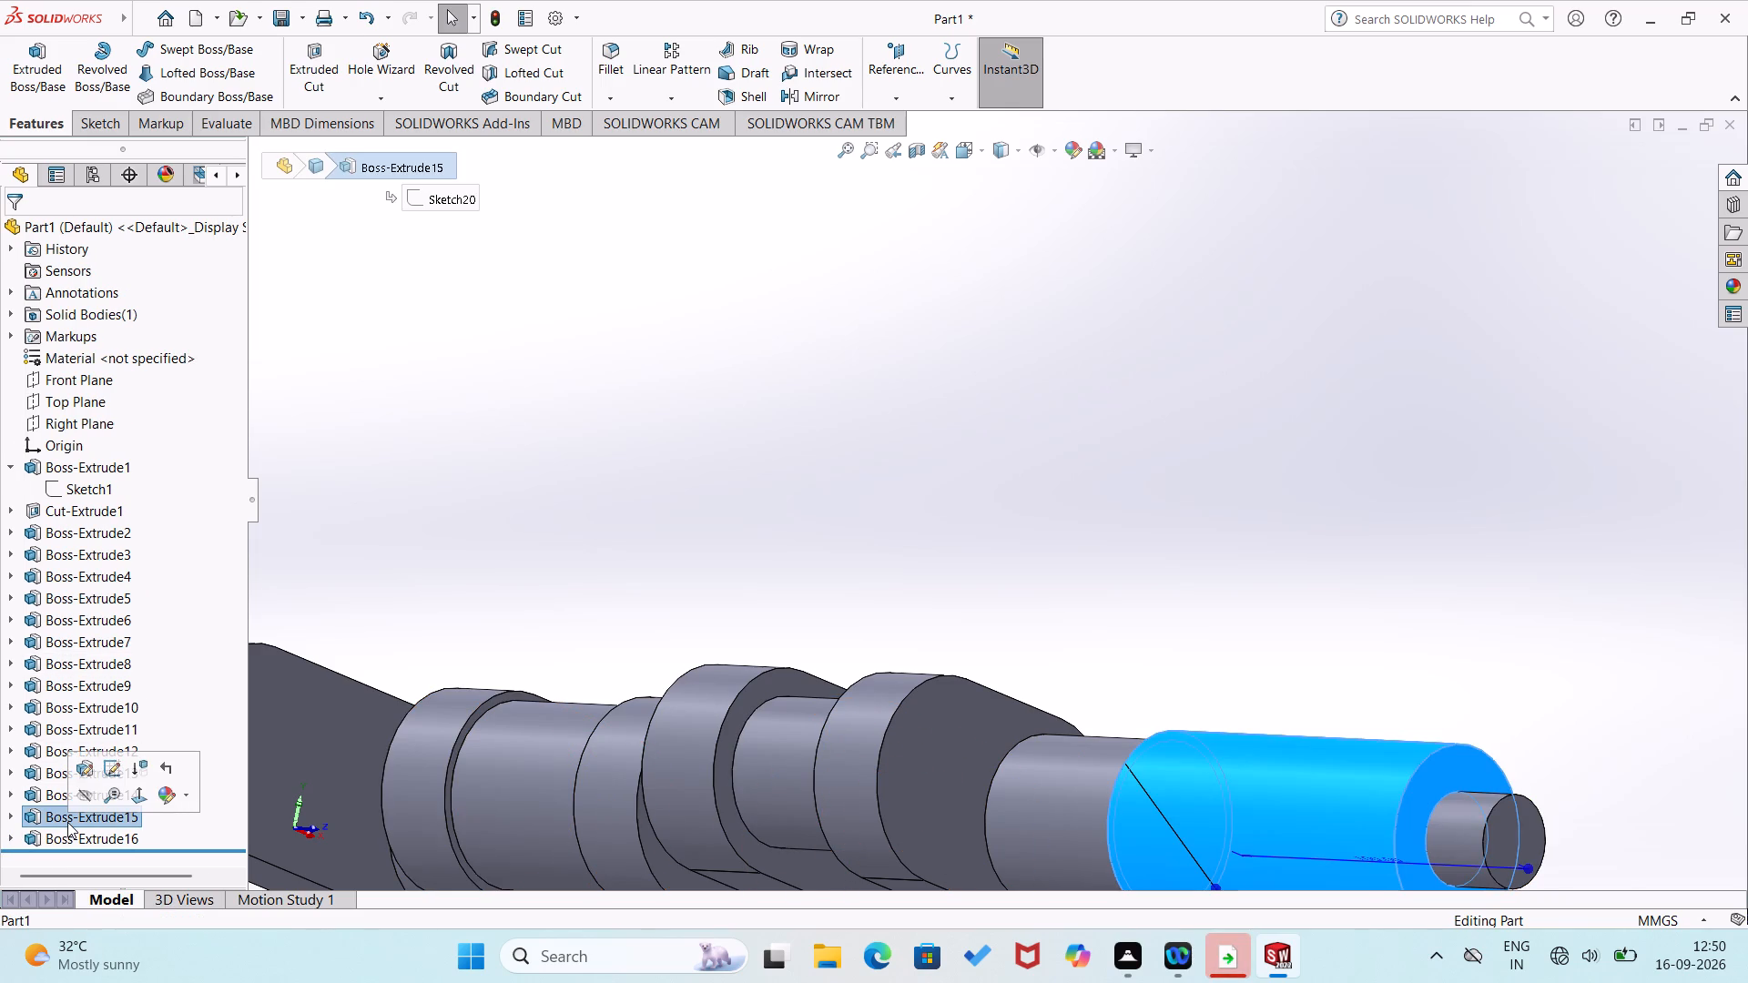
left_click(11, 814)
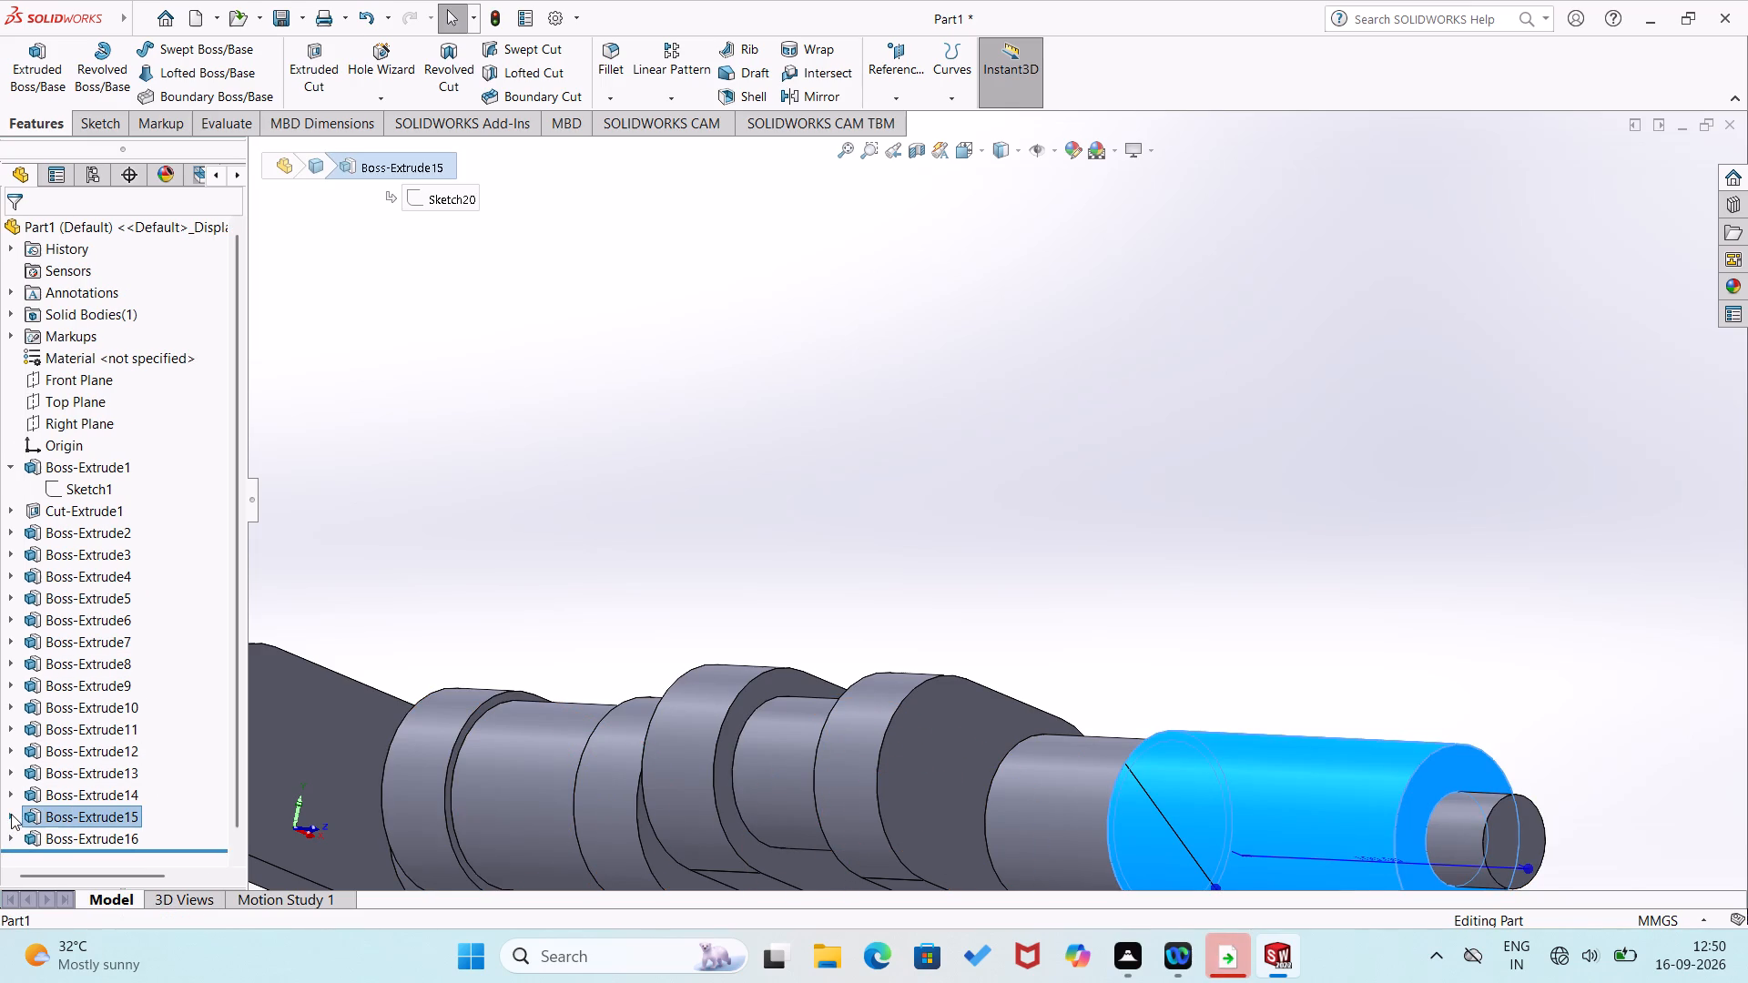
left_click(56, 834)
left_click(75, 778)
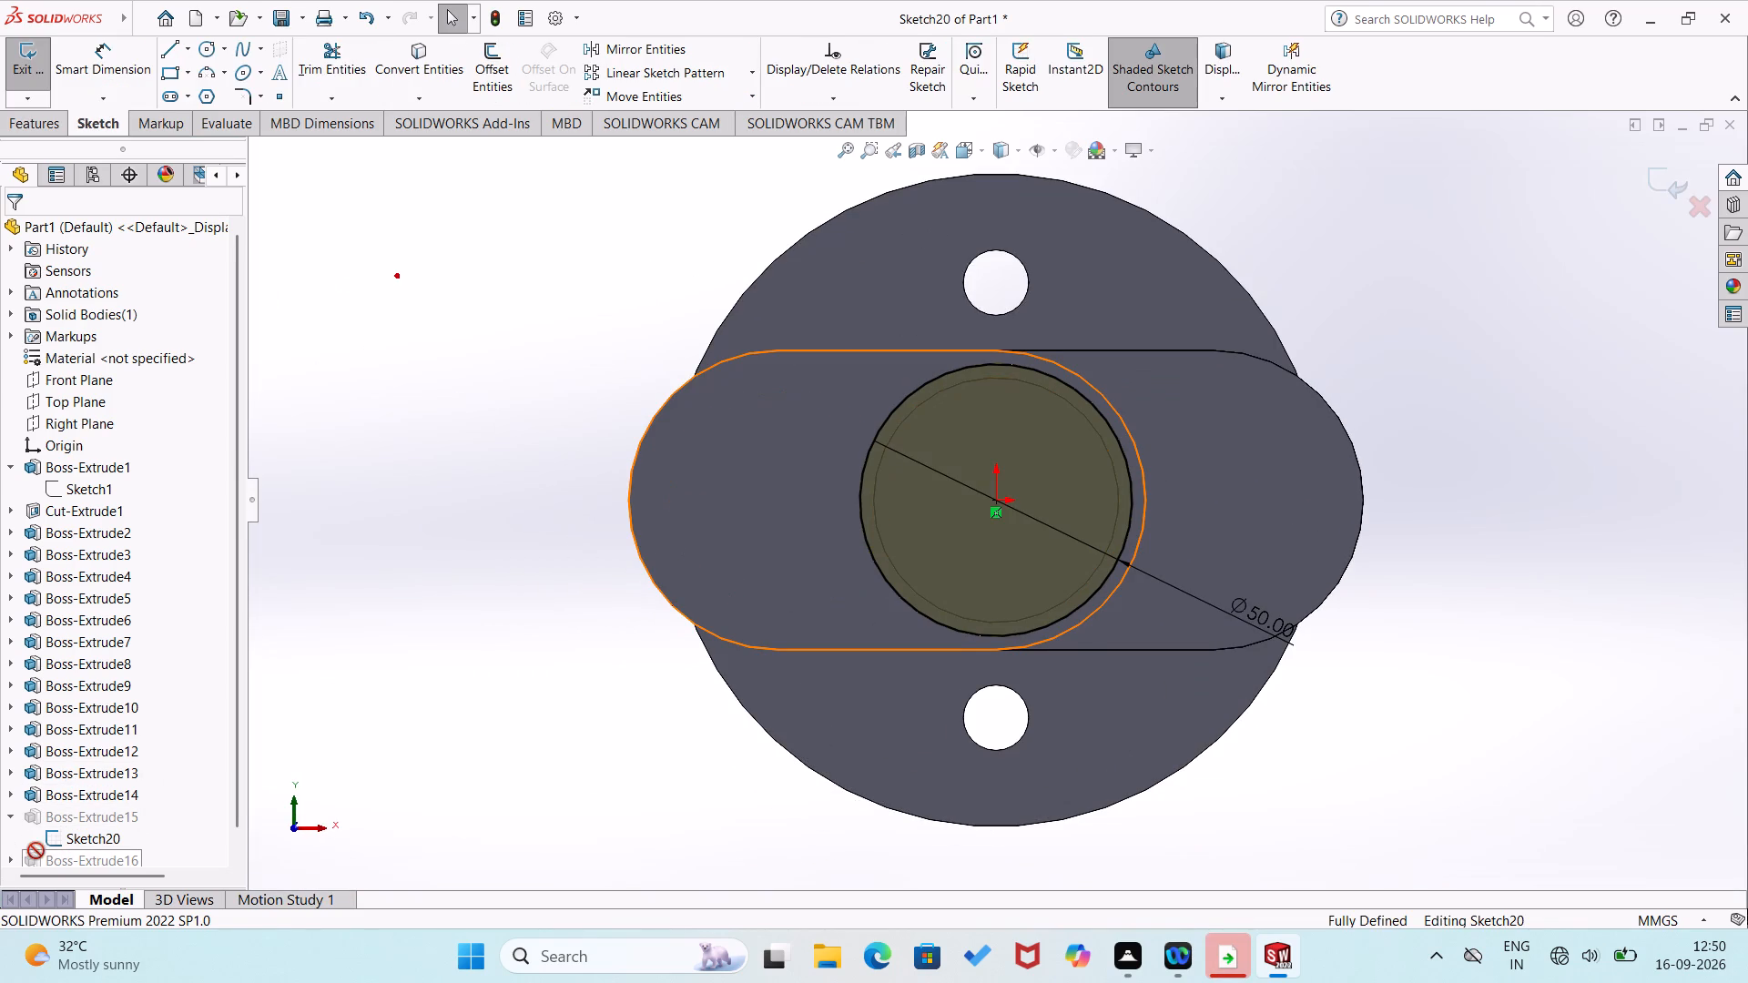
left_click(123, 807)
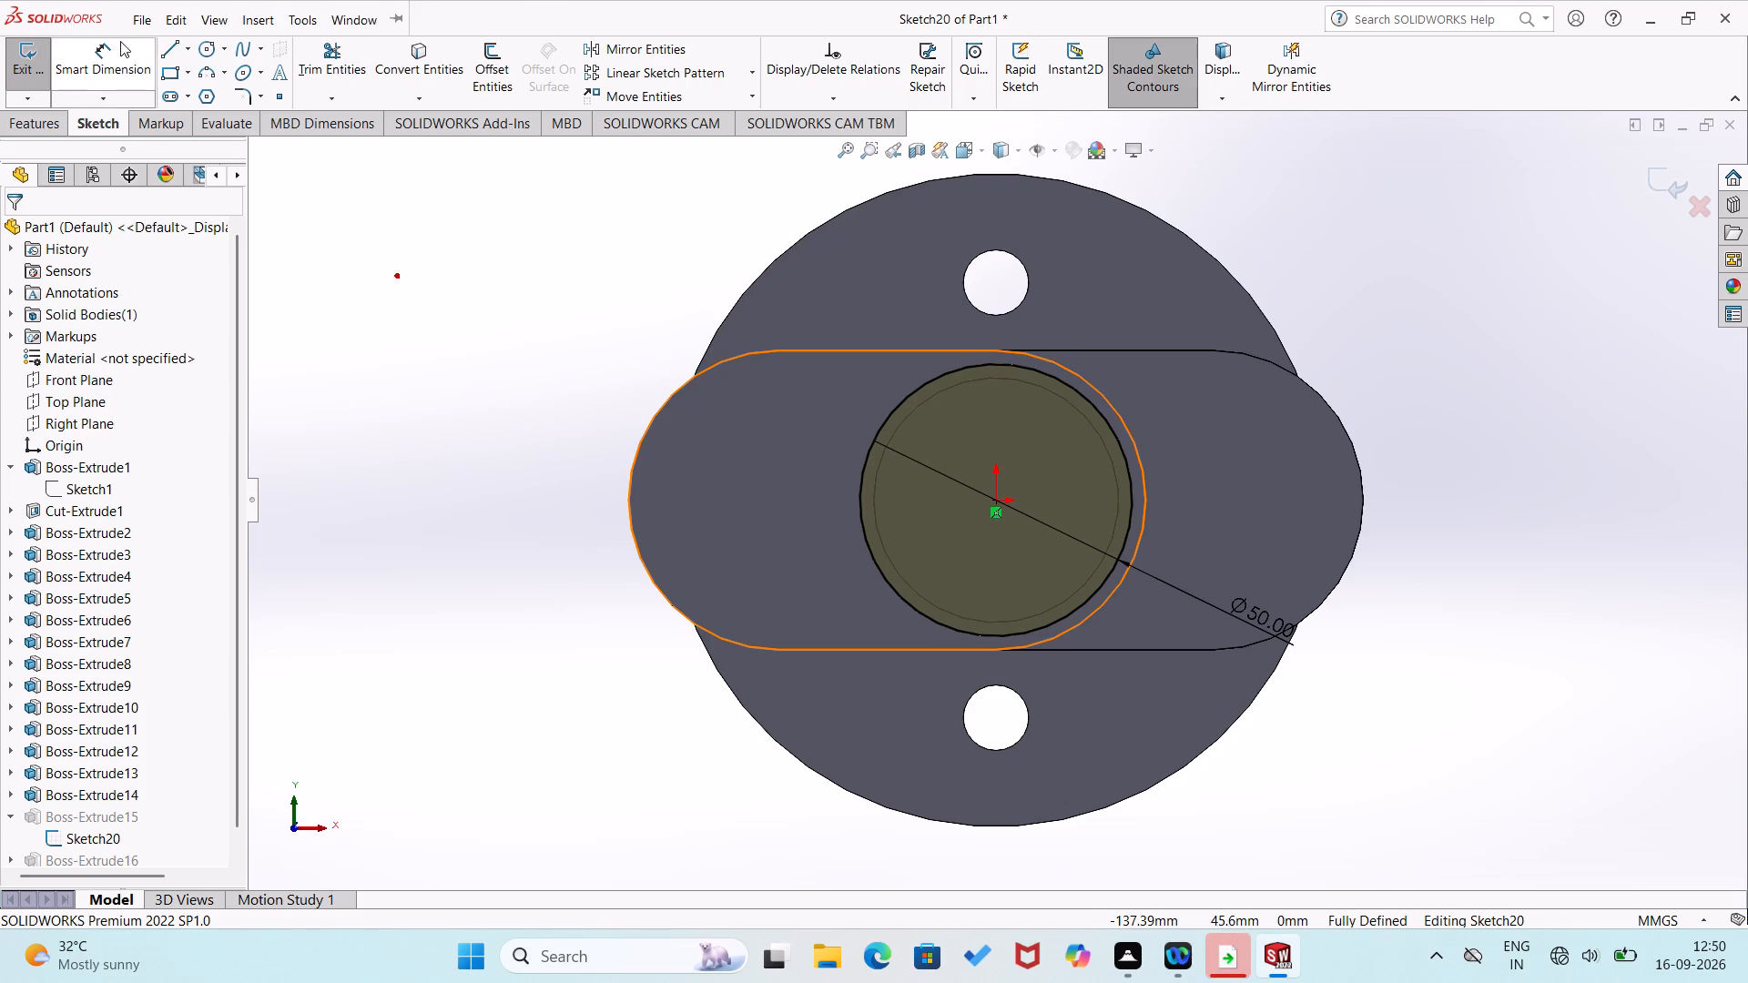
Sketch a circle centred on the origin inside the 50 mm circle, with a radius of about 10.3 mm.
left_click(206, 46)
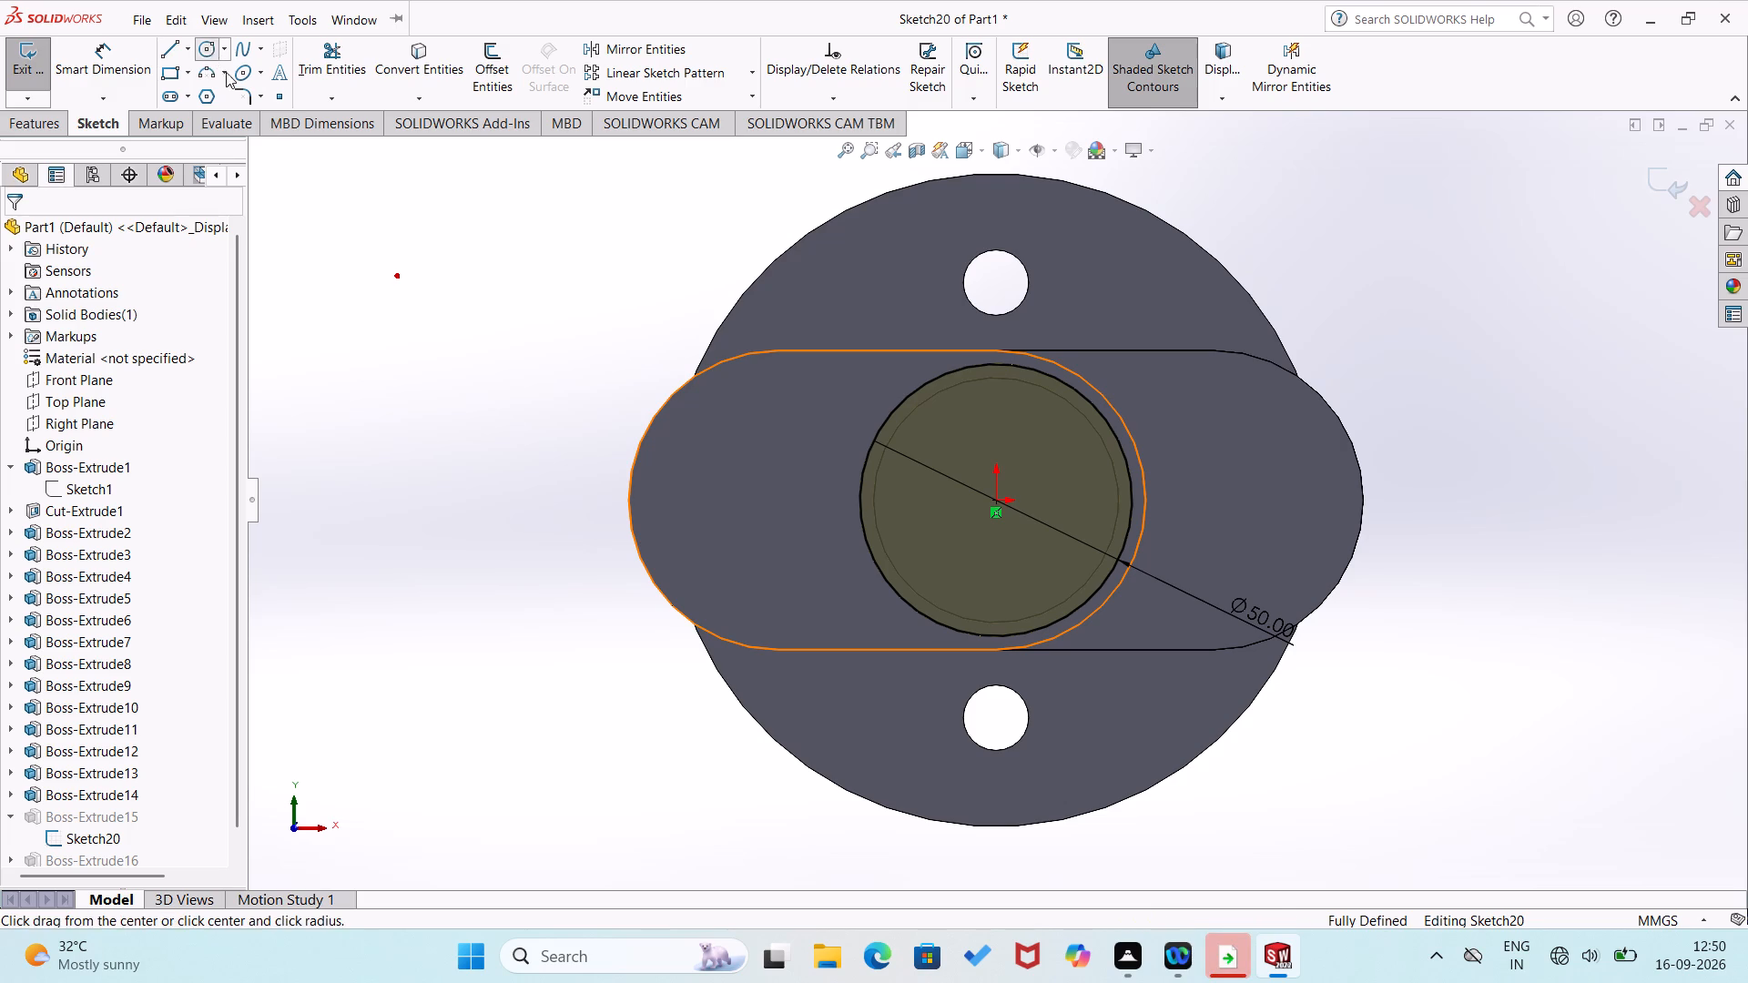
left_click(998, 498)
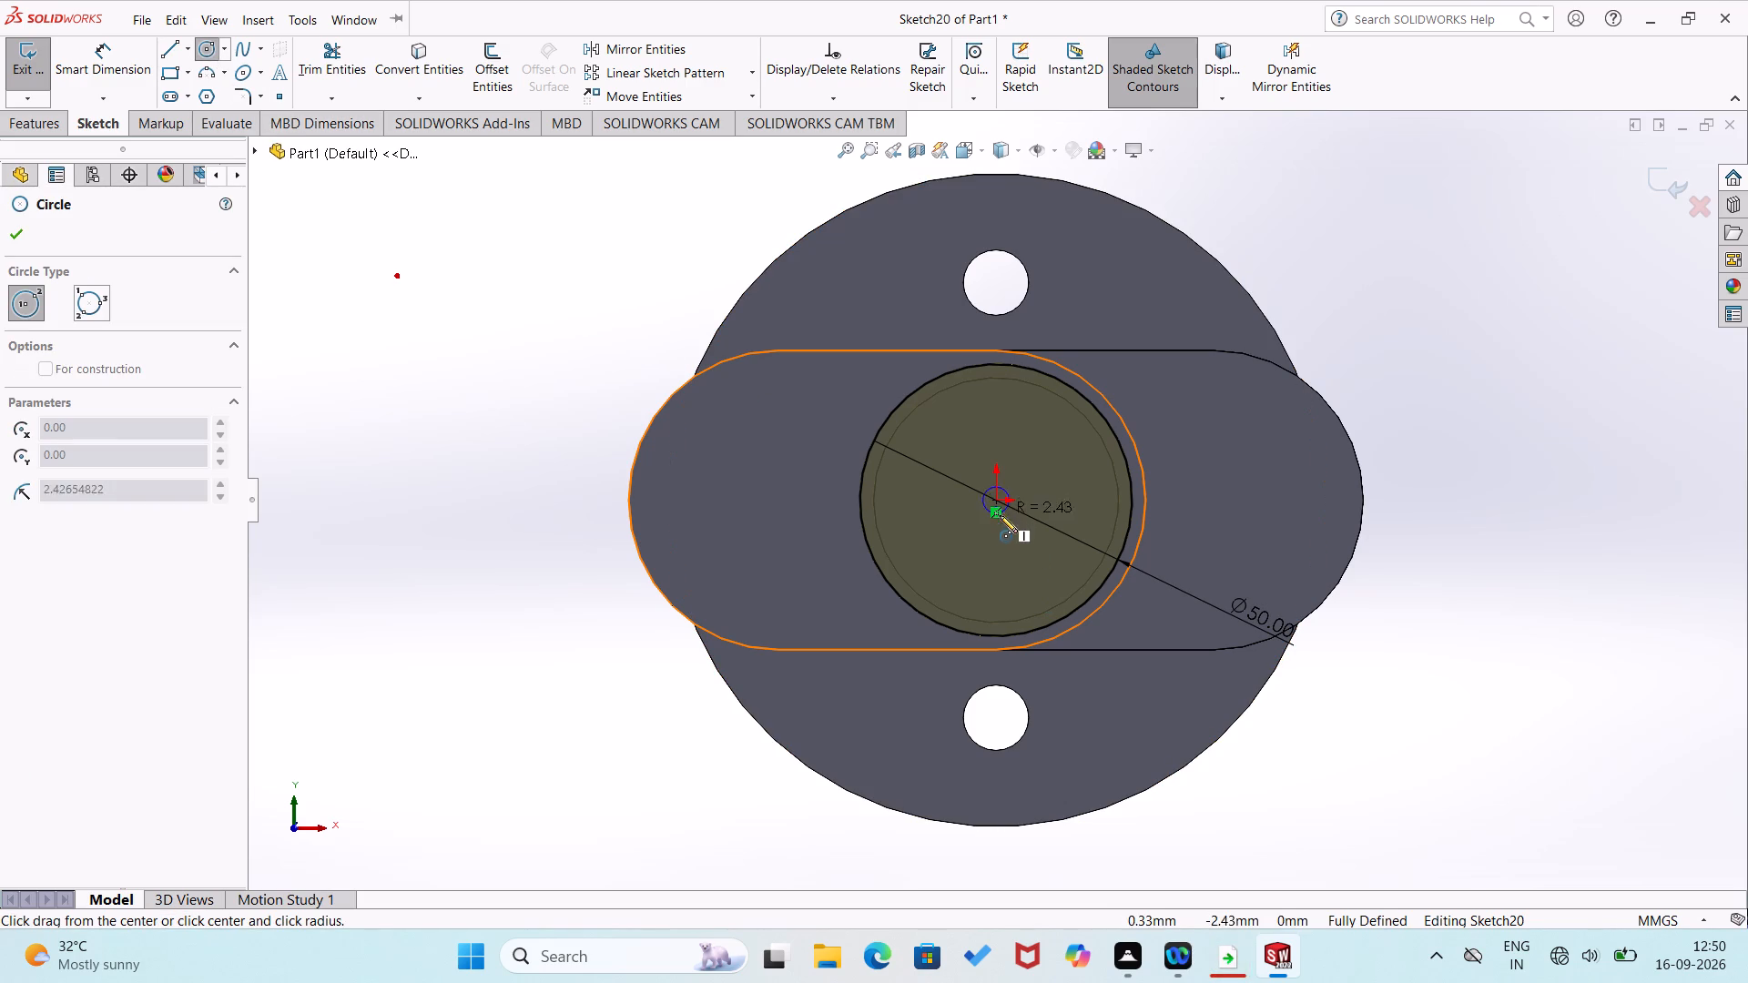
left_click(1025, 548)
Dimension the inner circle's diameter as 45 mm.
right_click_drag(1026, 549, 1021, 507)
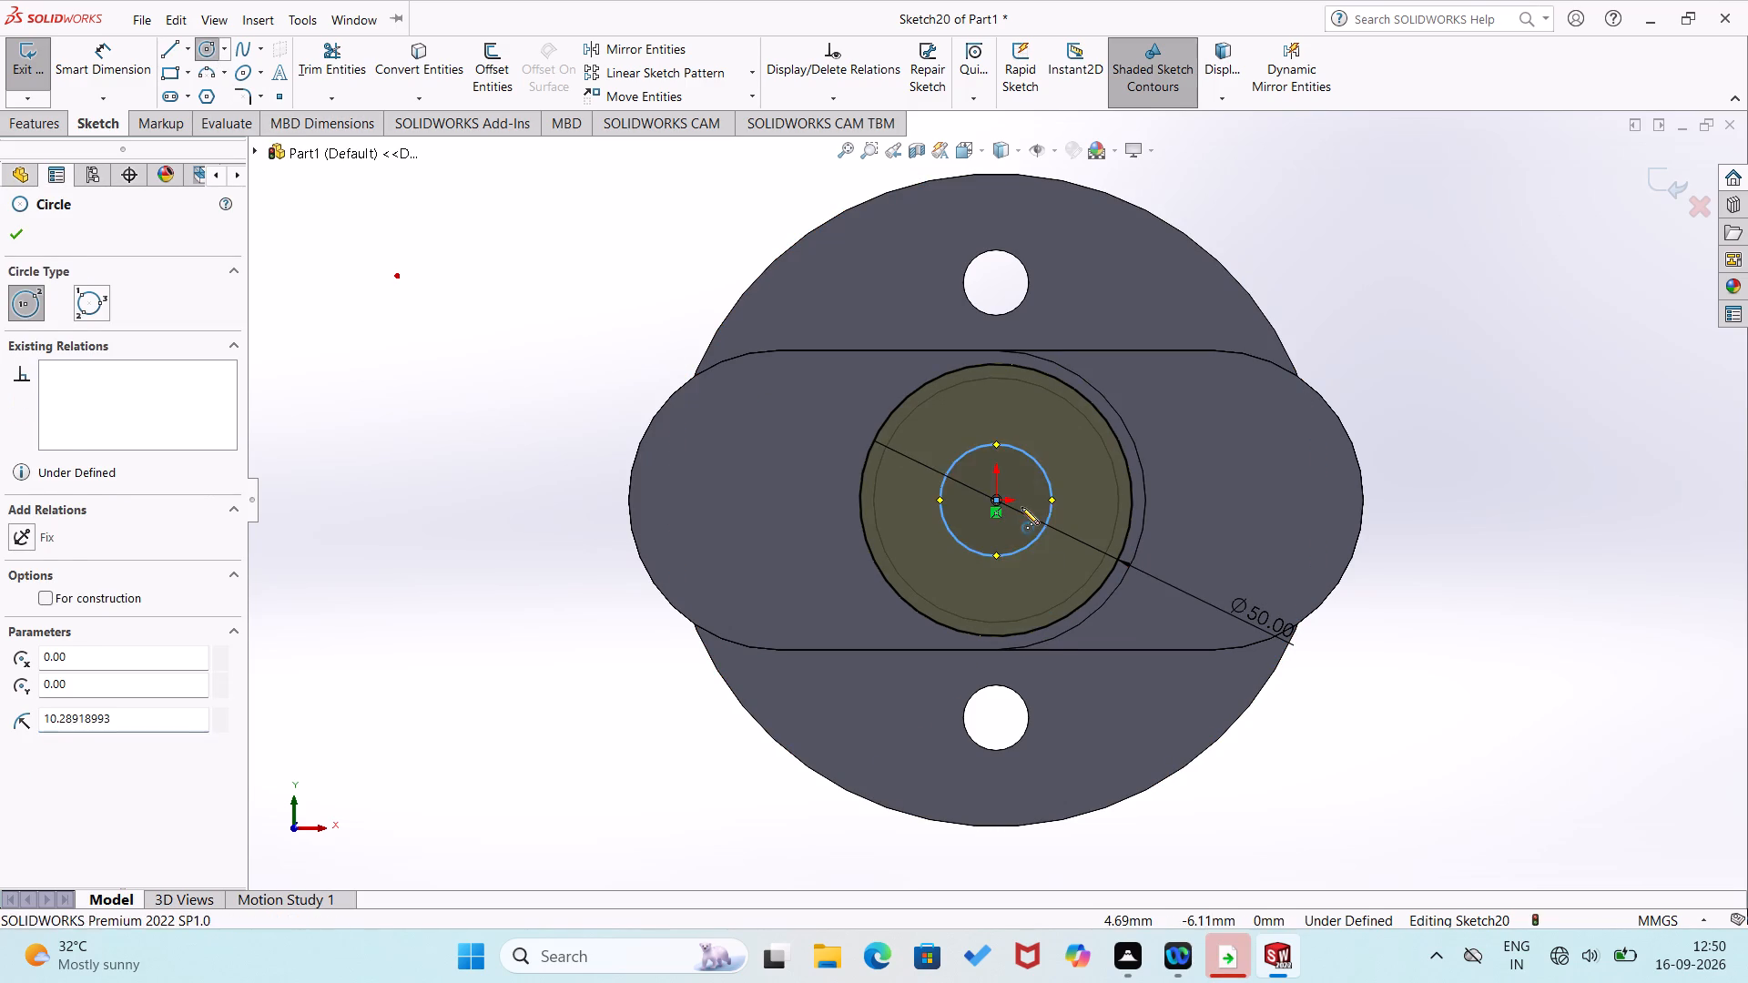
right_click_drag(1021, 507, 1040, 402)
left_click(1049, 486)
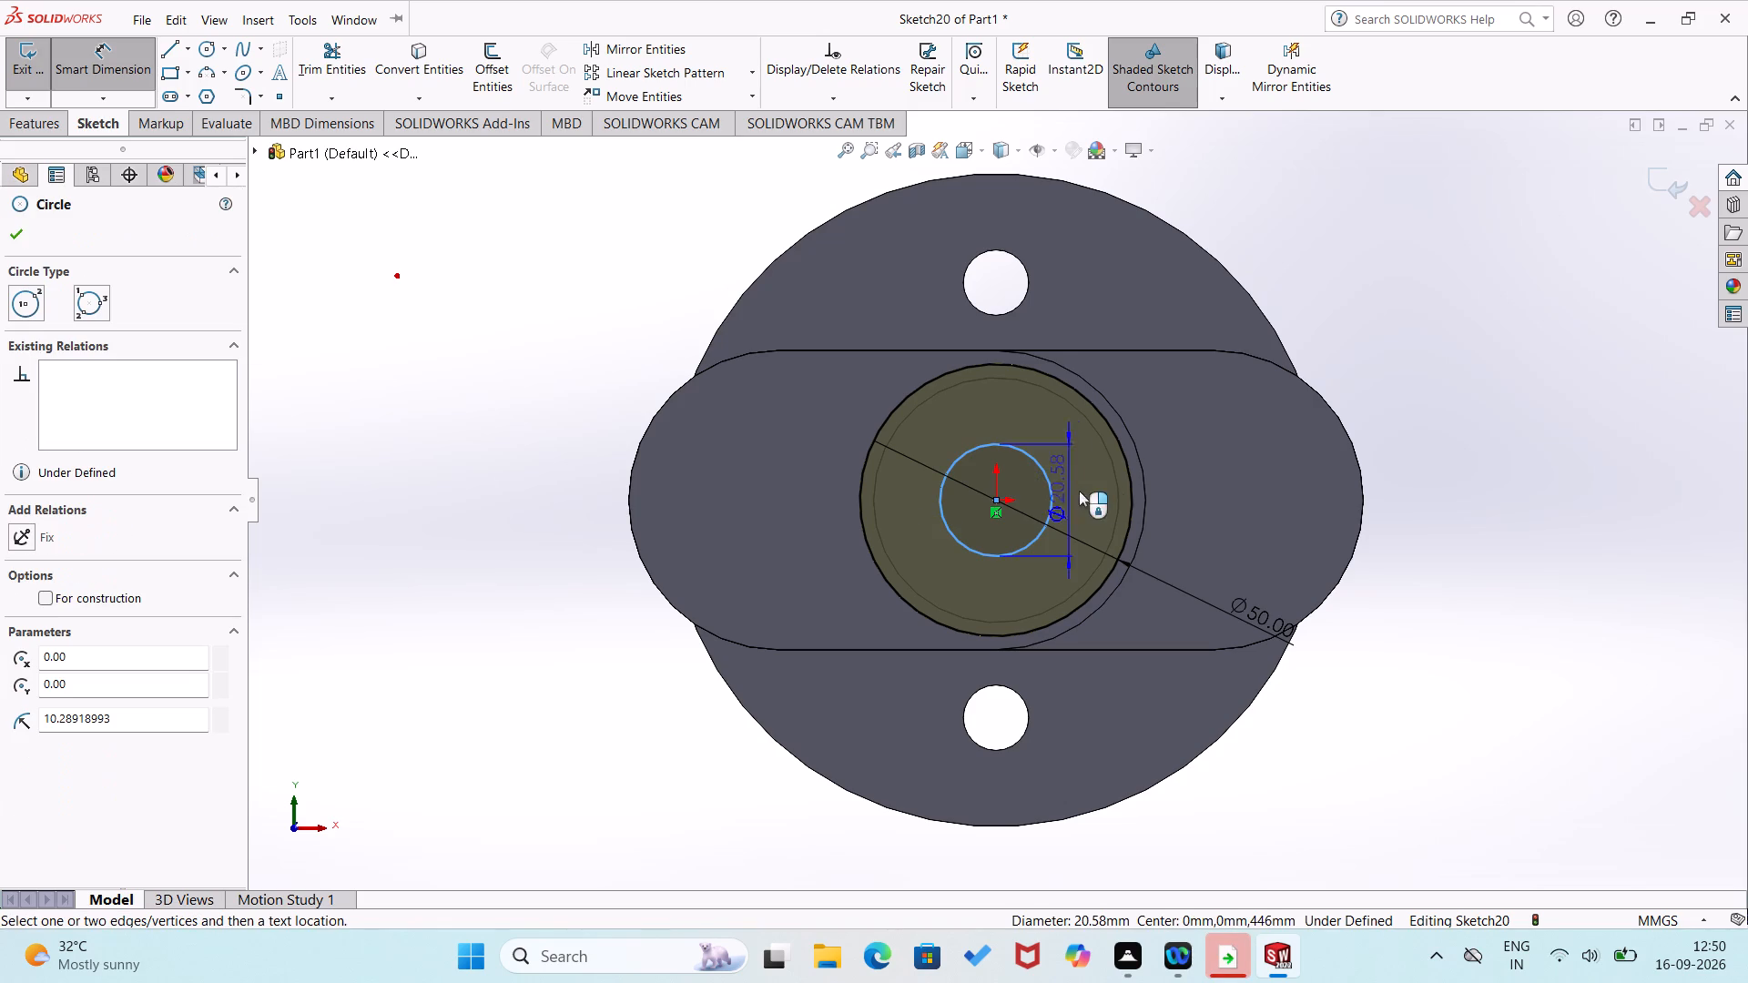
left_click(1194, 472)
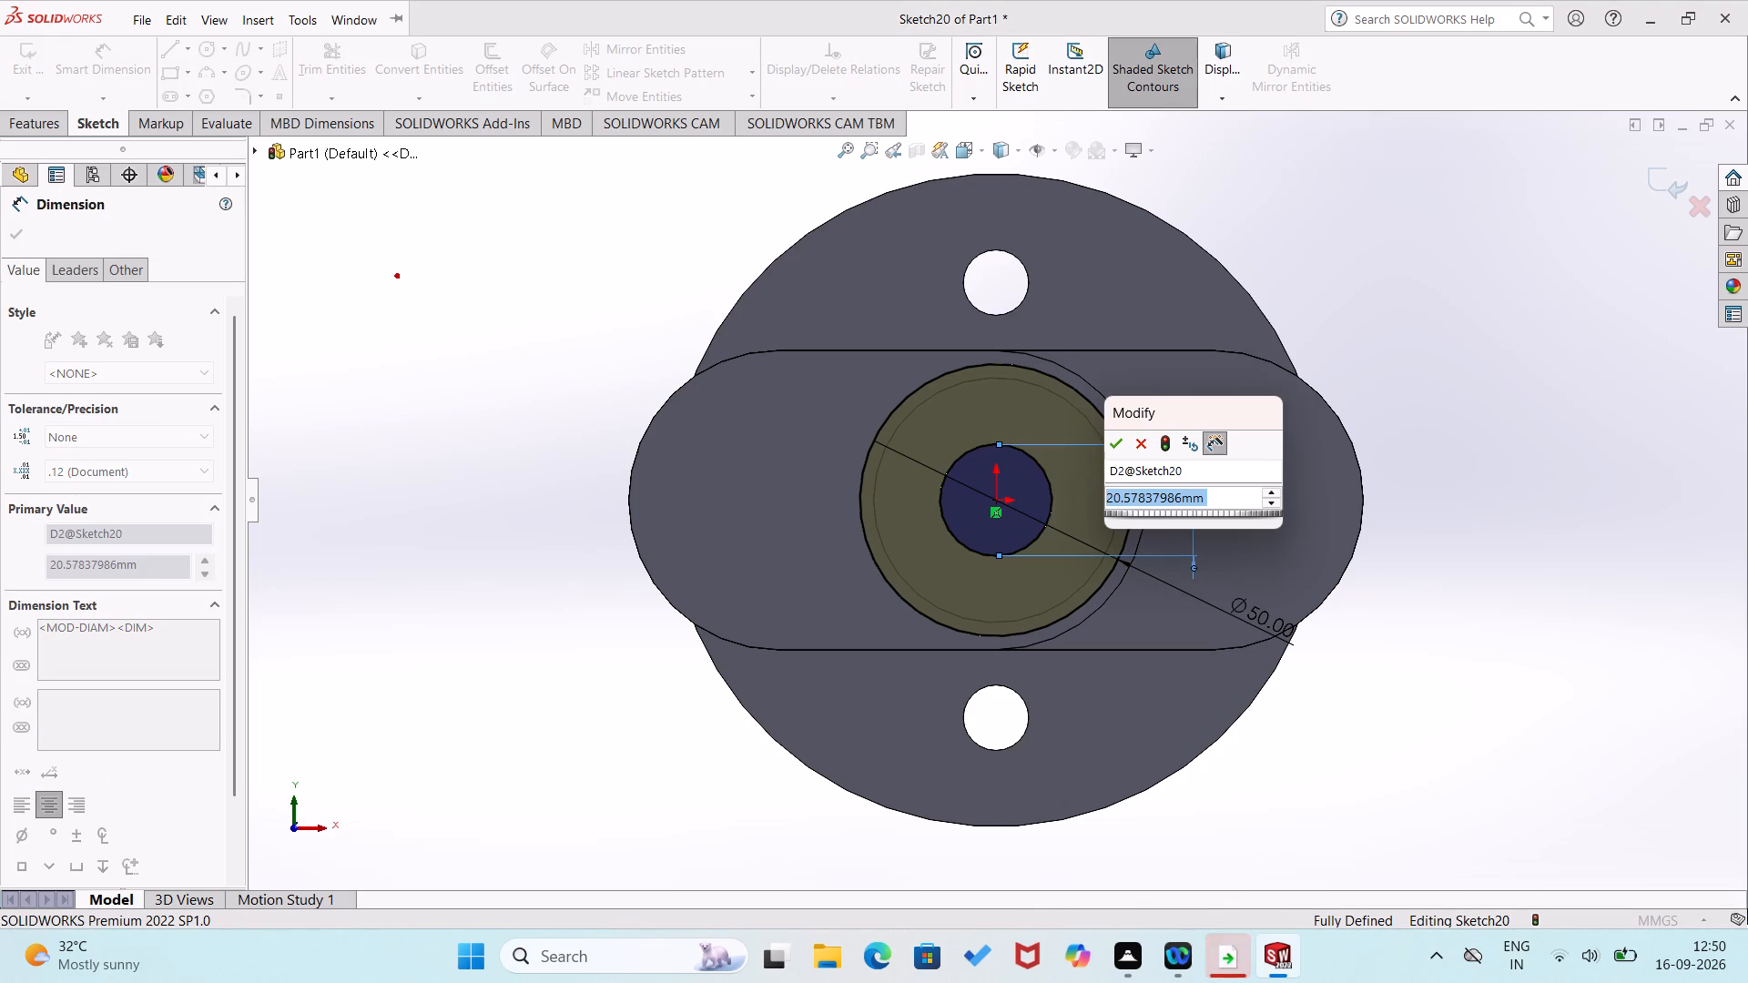
type("45")
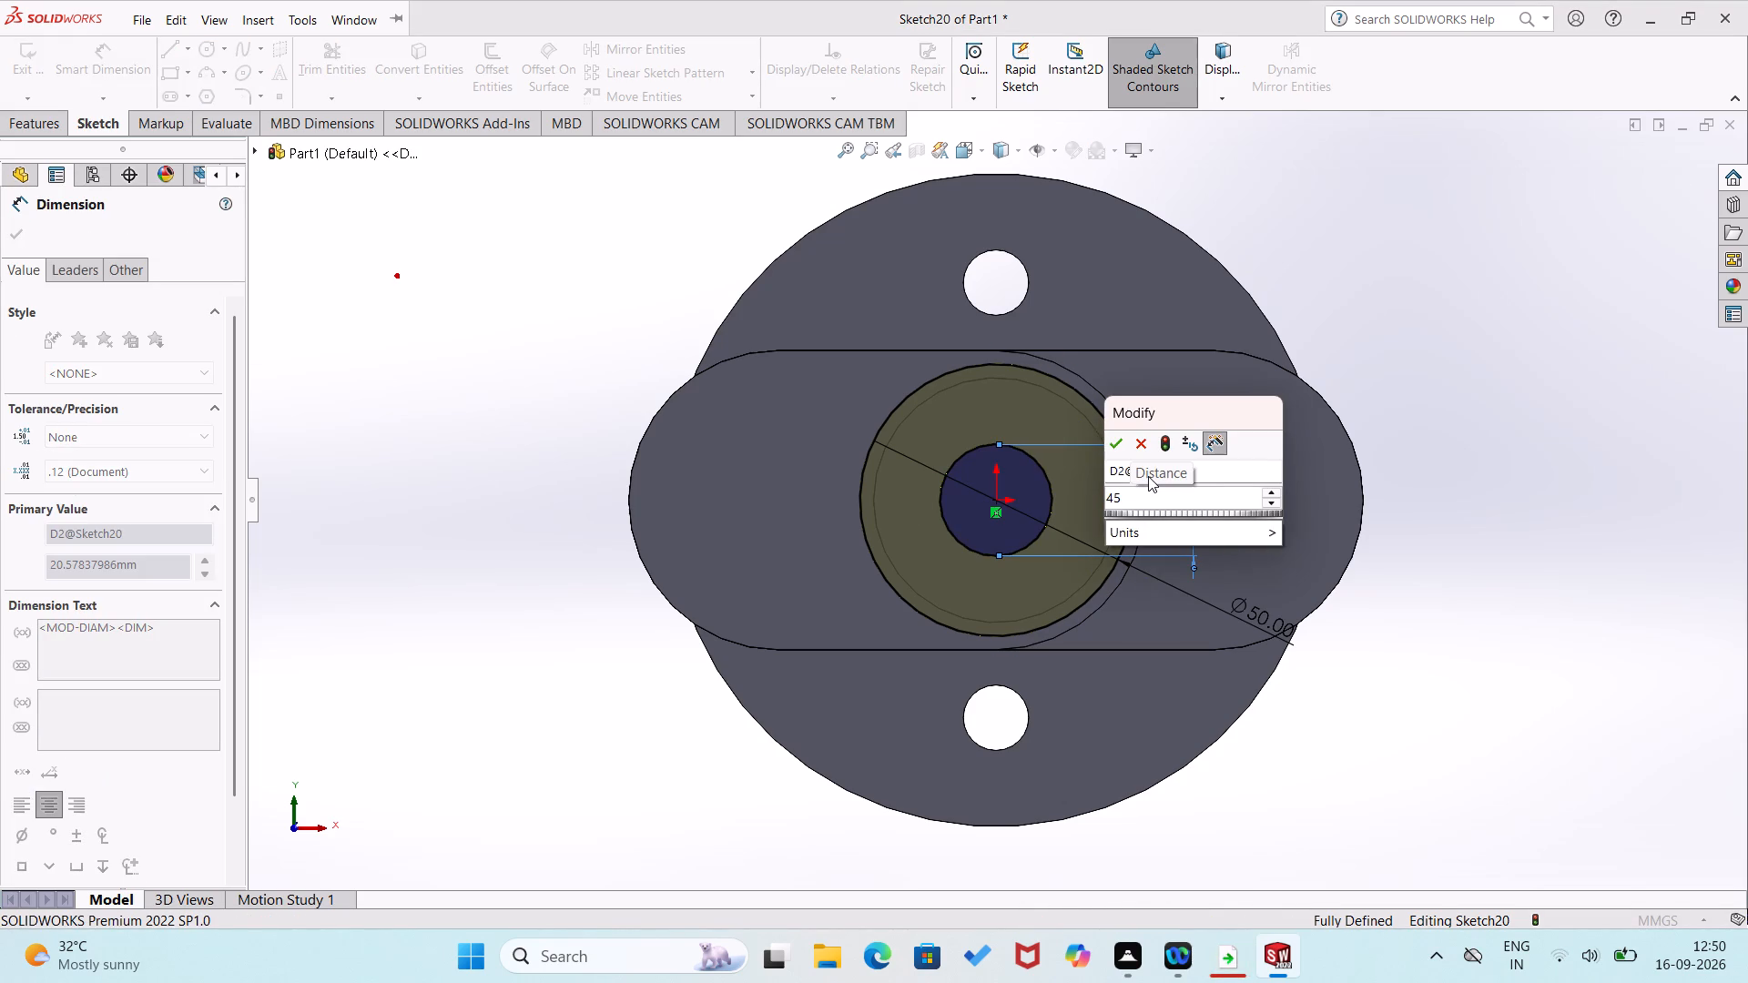
key("Return")
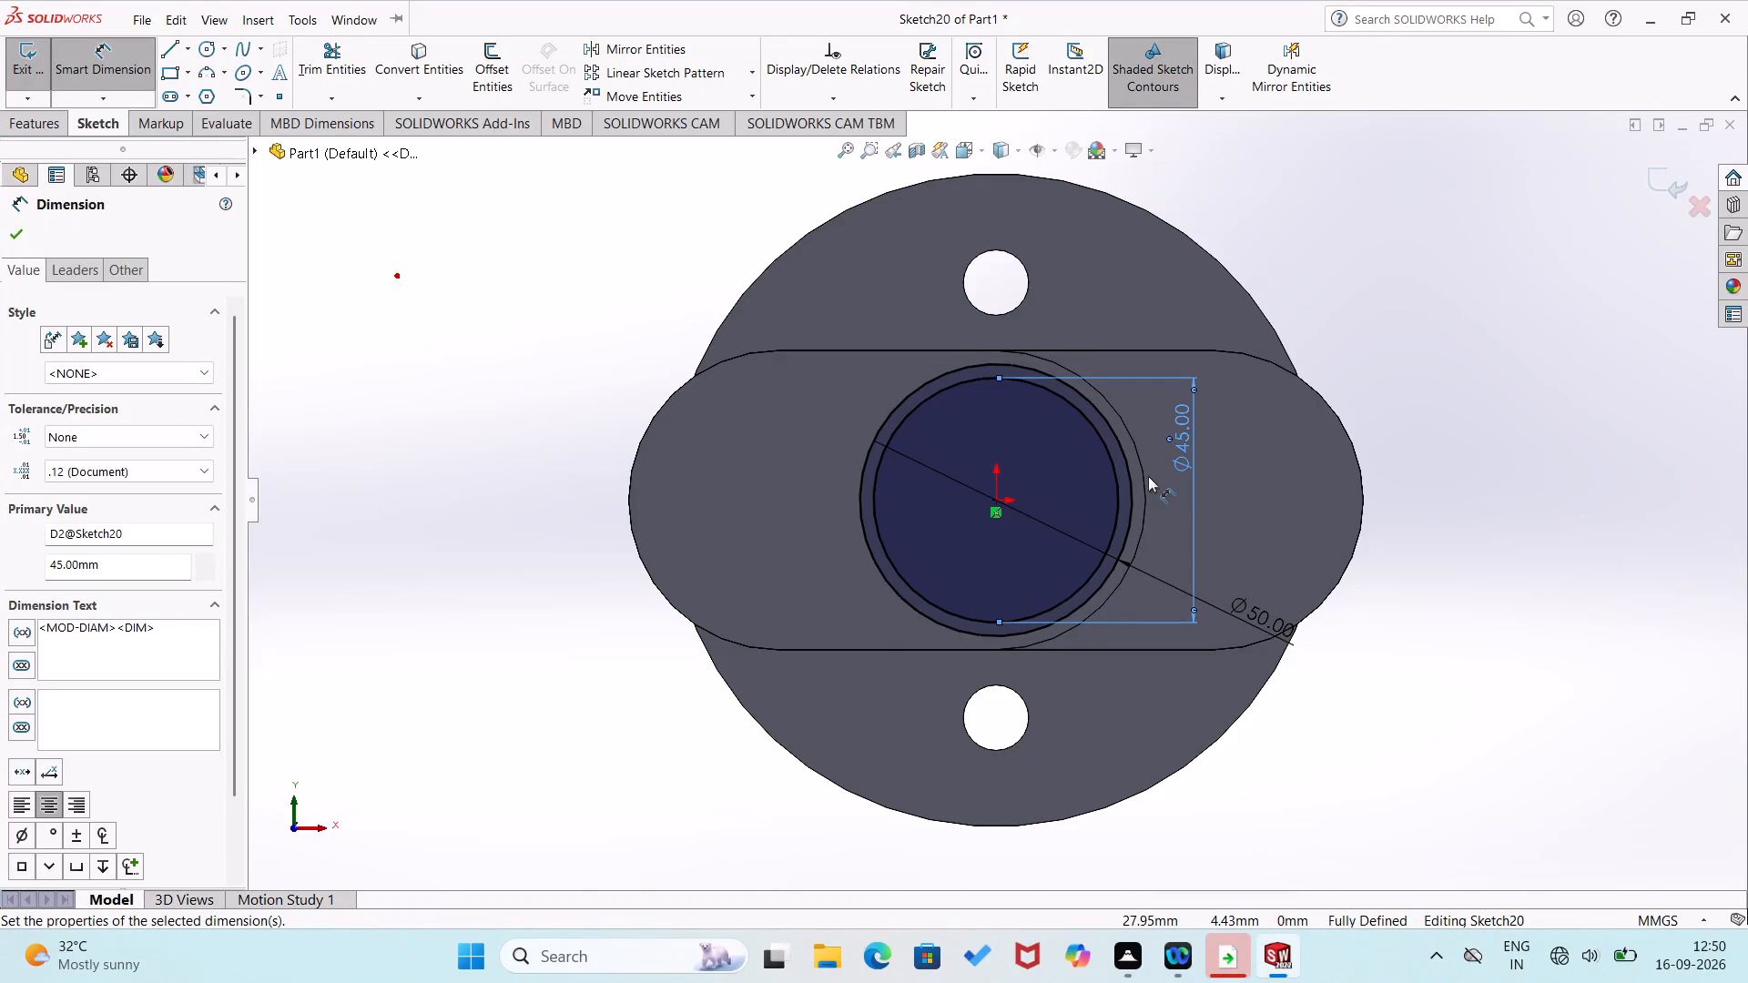
left_click(570, 723)
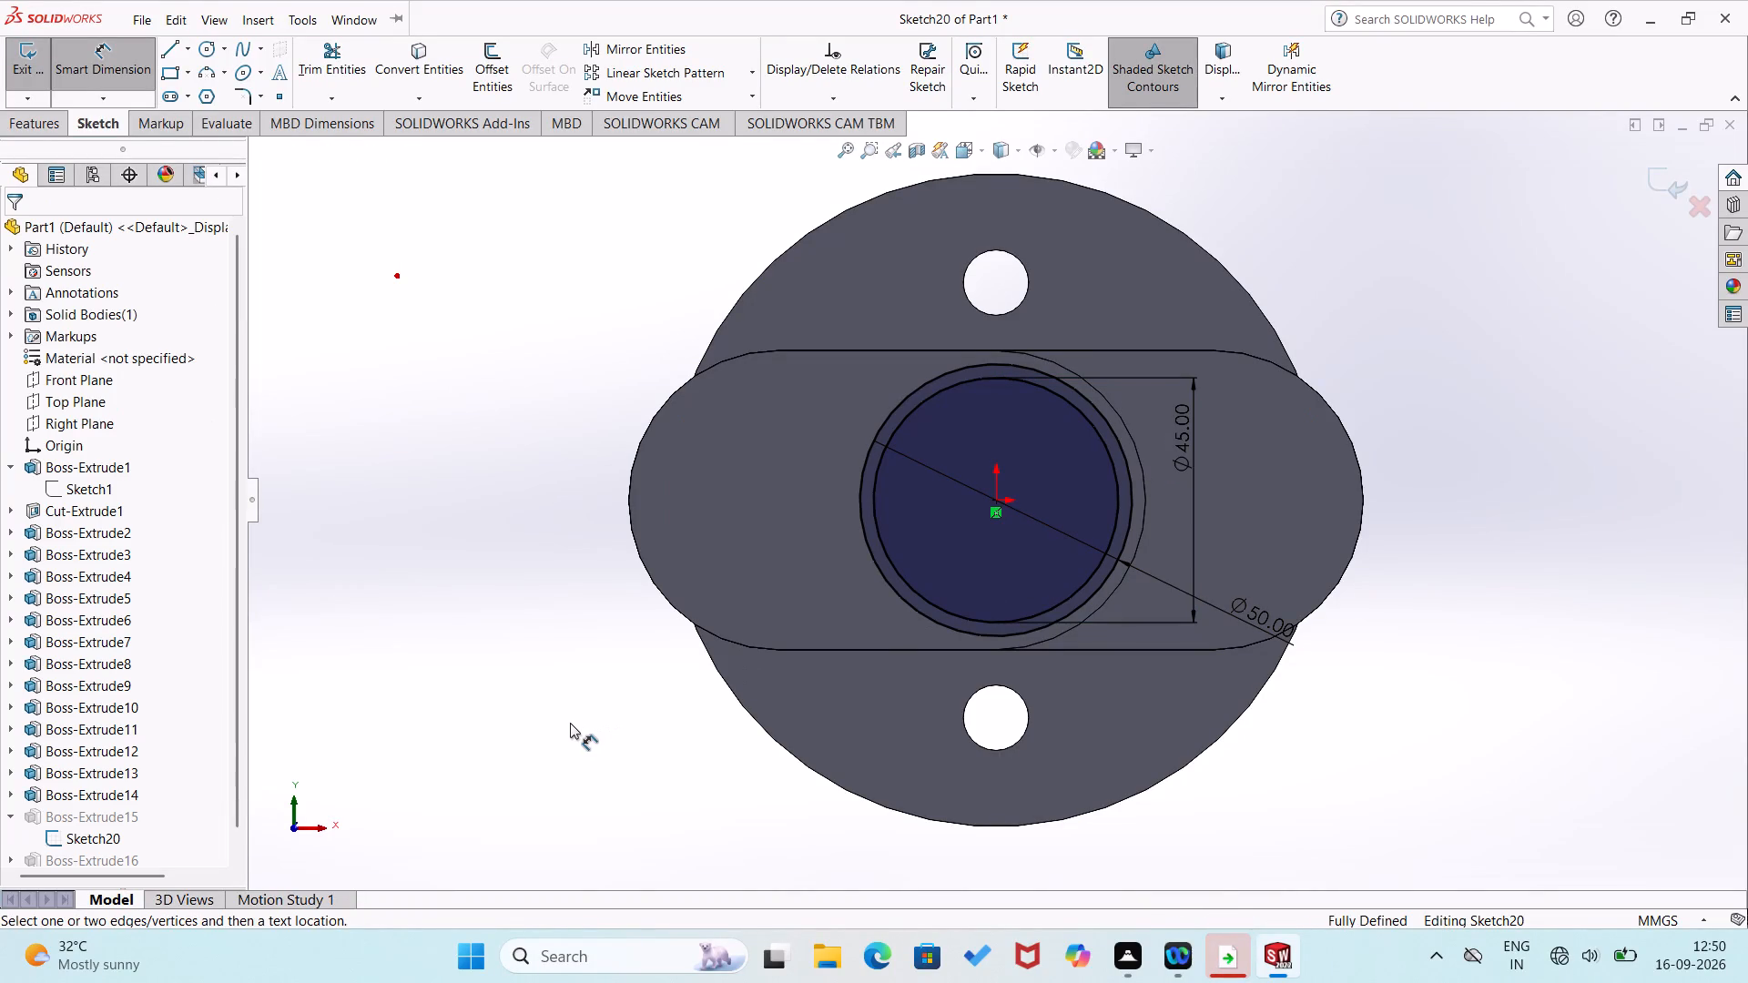
Sketch a horizontal 25 mm line from the origin to the left quadrant point of the 50 mm circle.
middle_click_drag(574, 760, 569, 776)
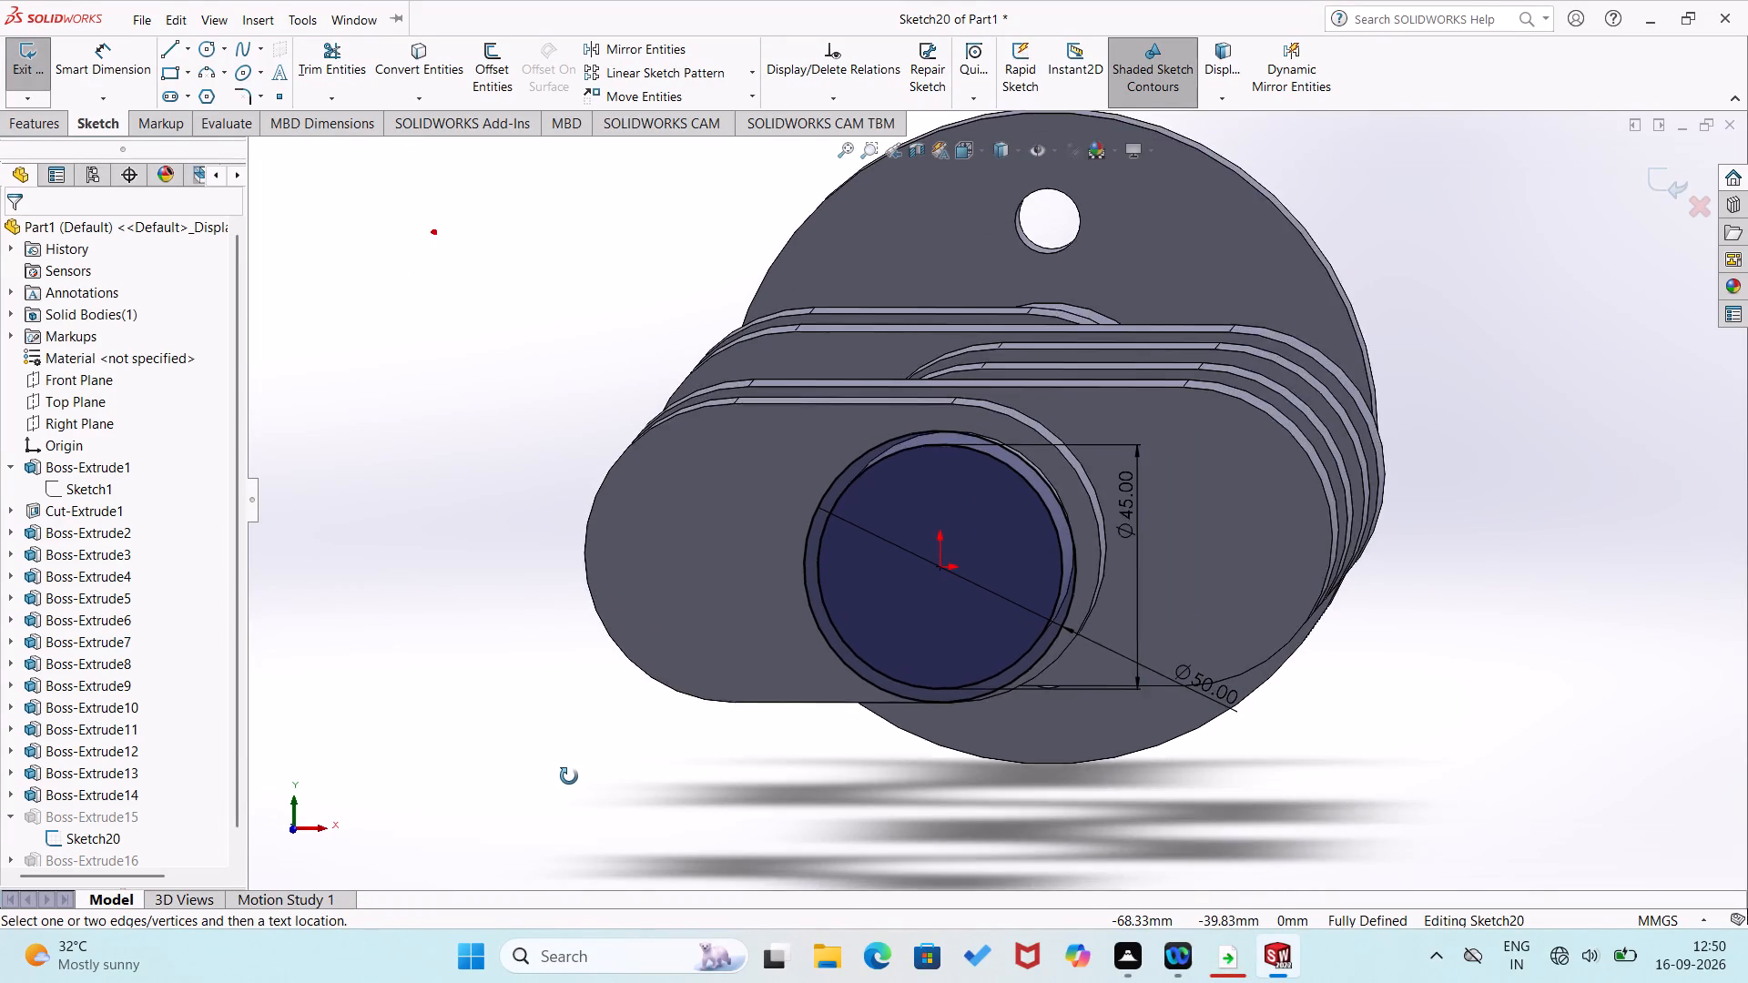
middle_click_drag(569, 776, 564, 794)
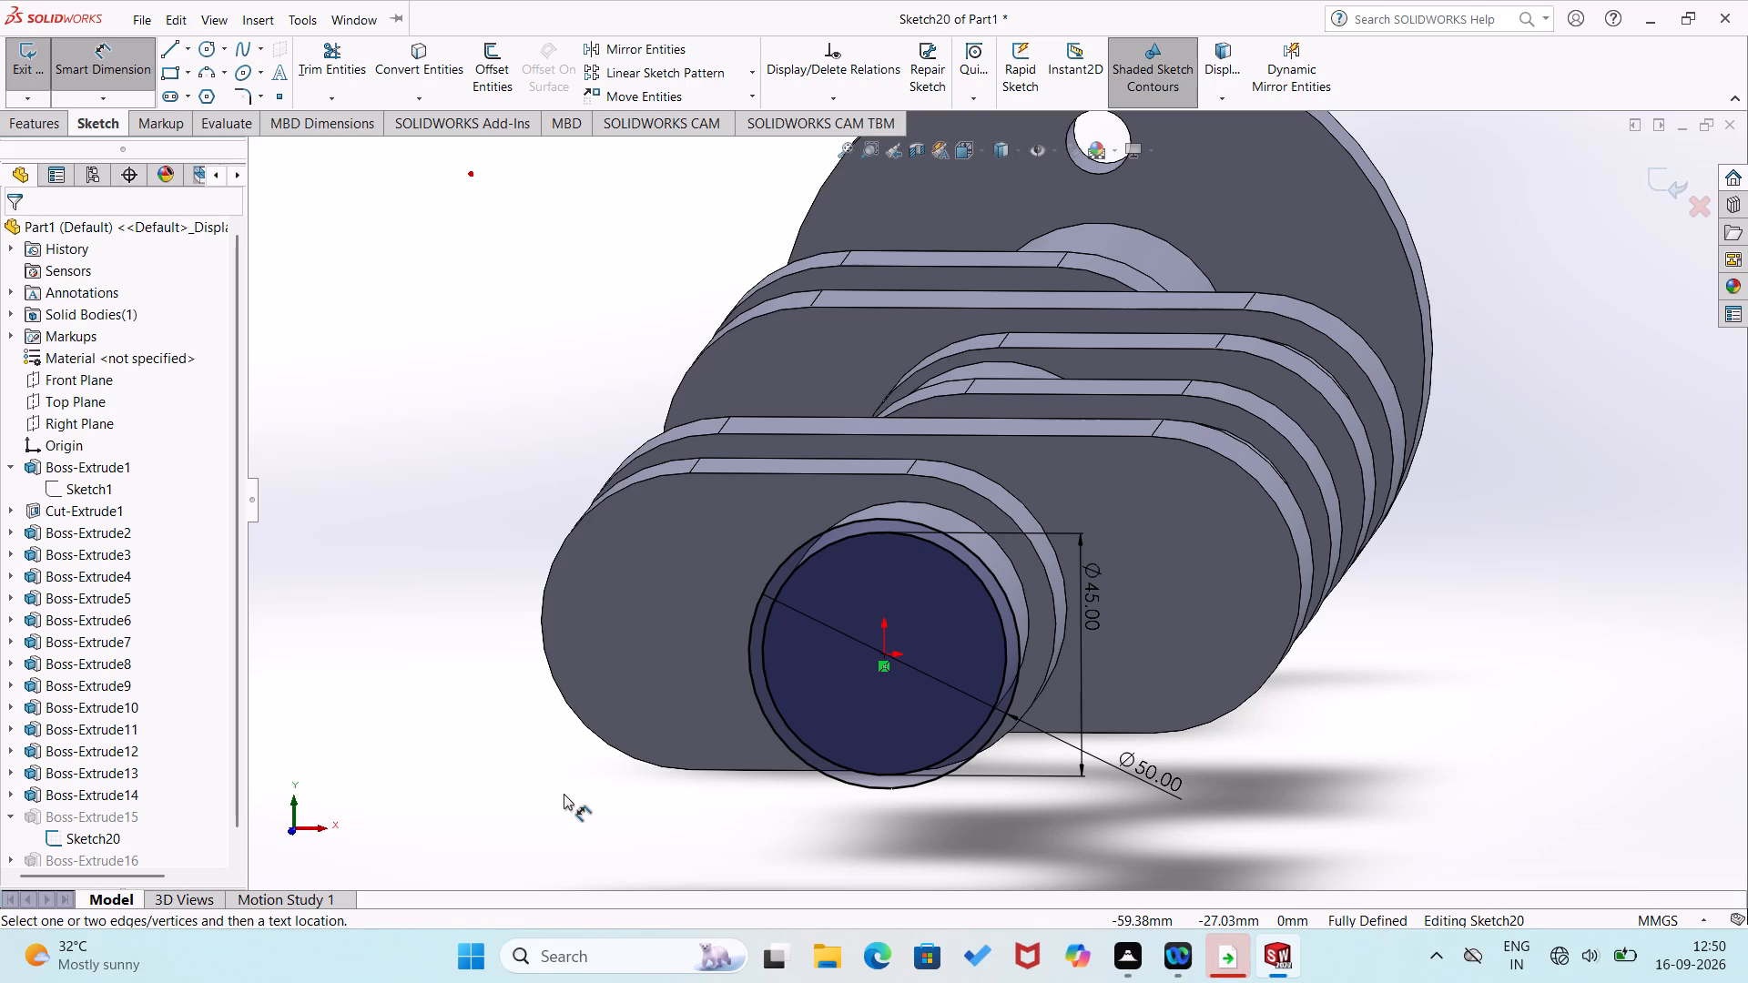
key("ctrl+8")
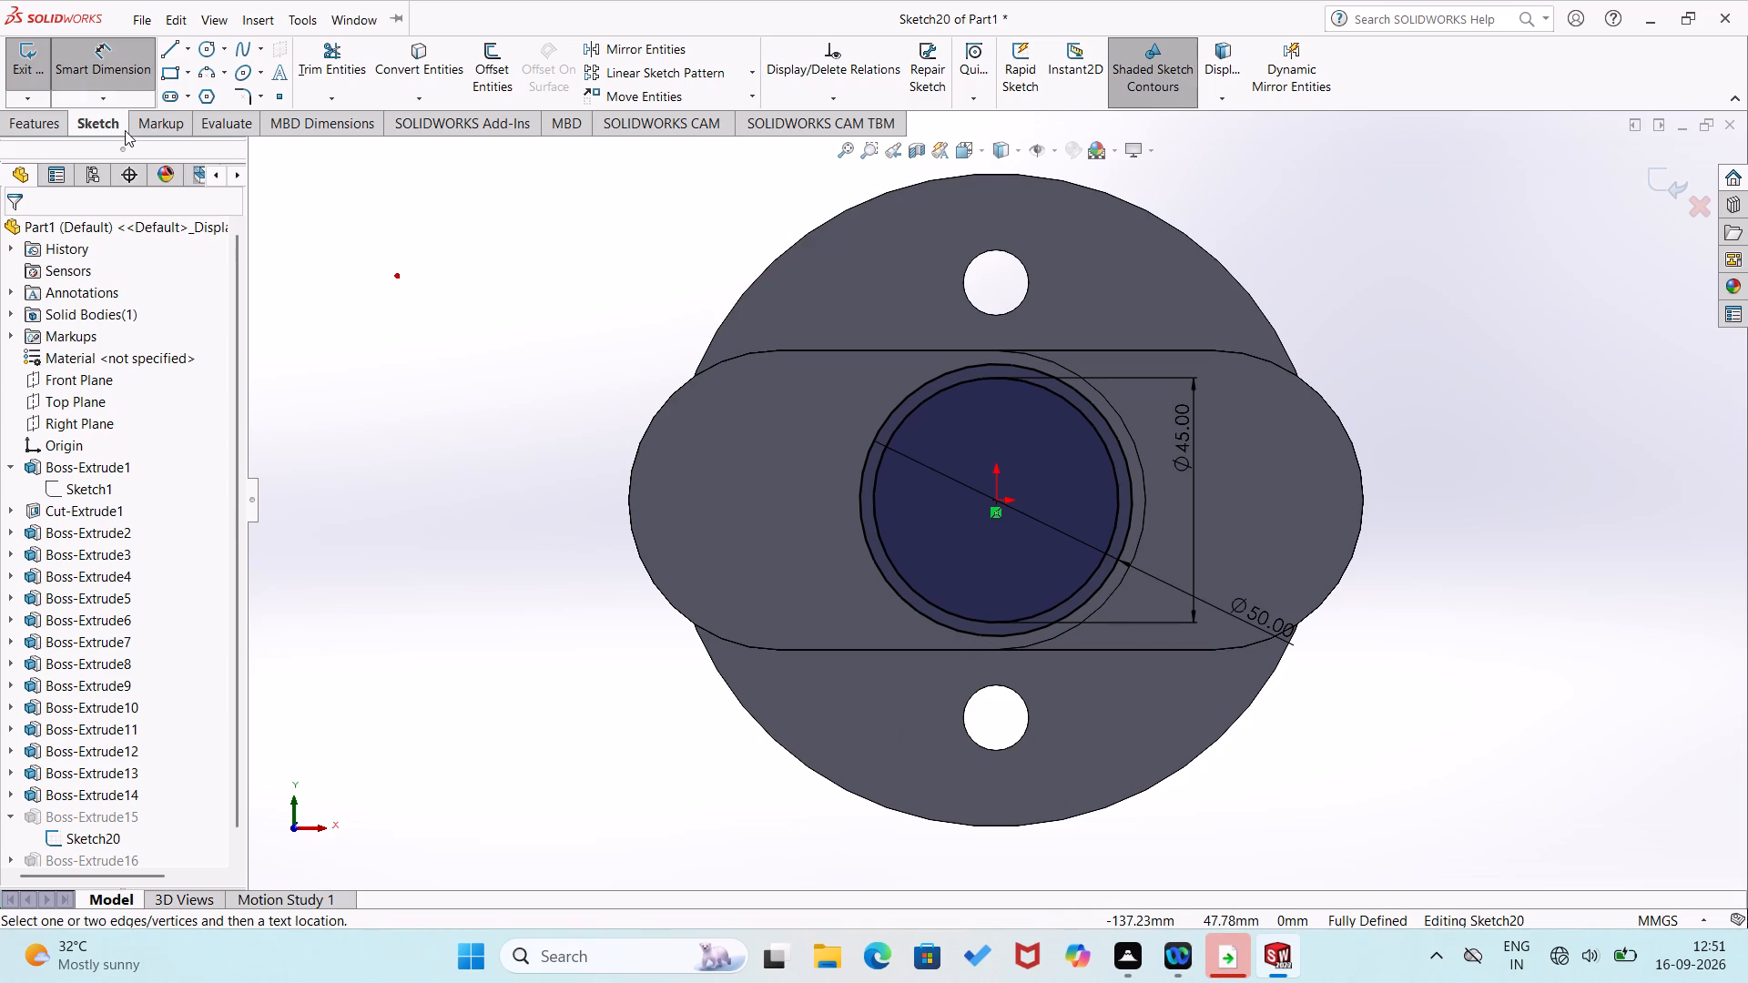
left_click(168, 49)
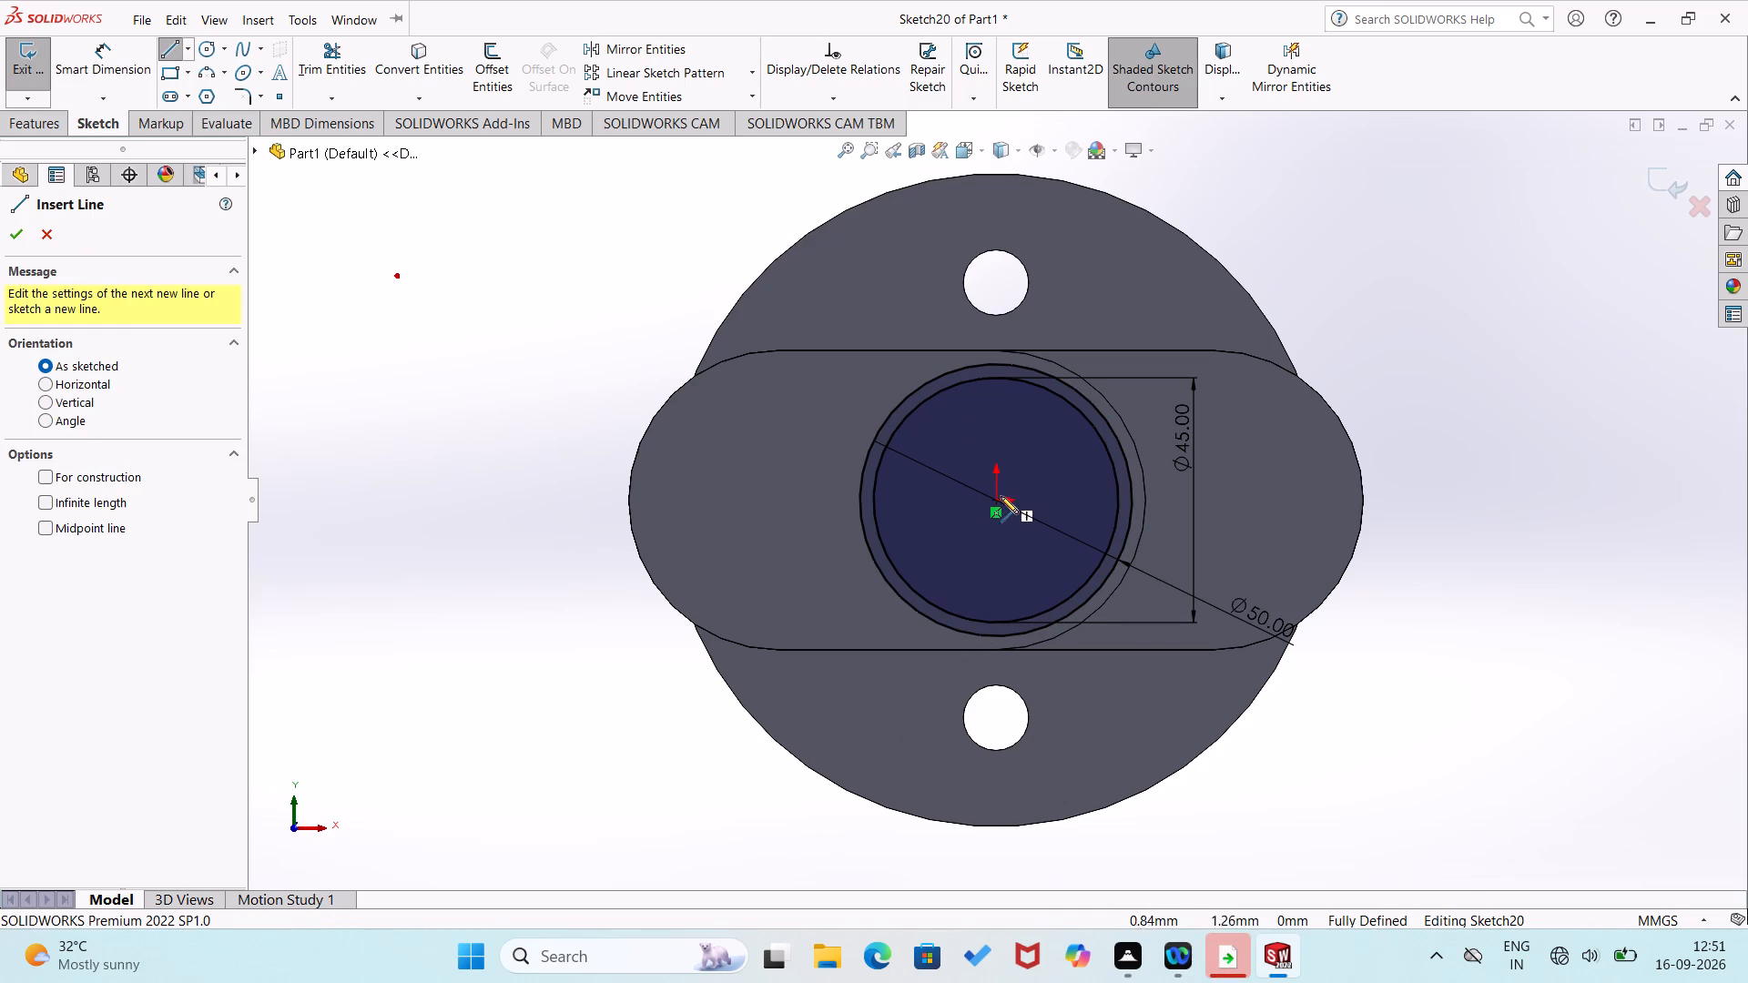
left_click(997, 498)
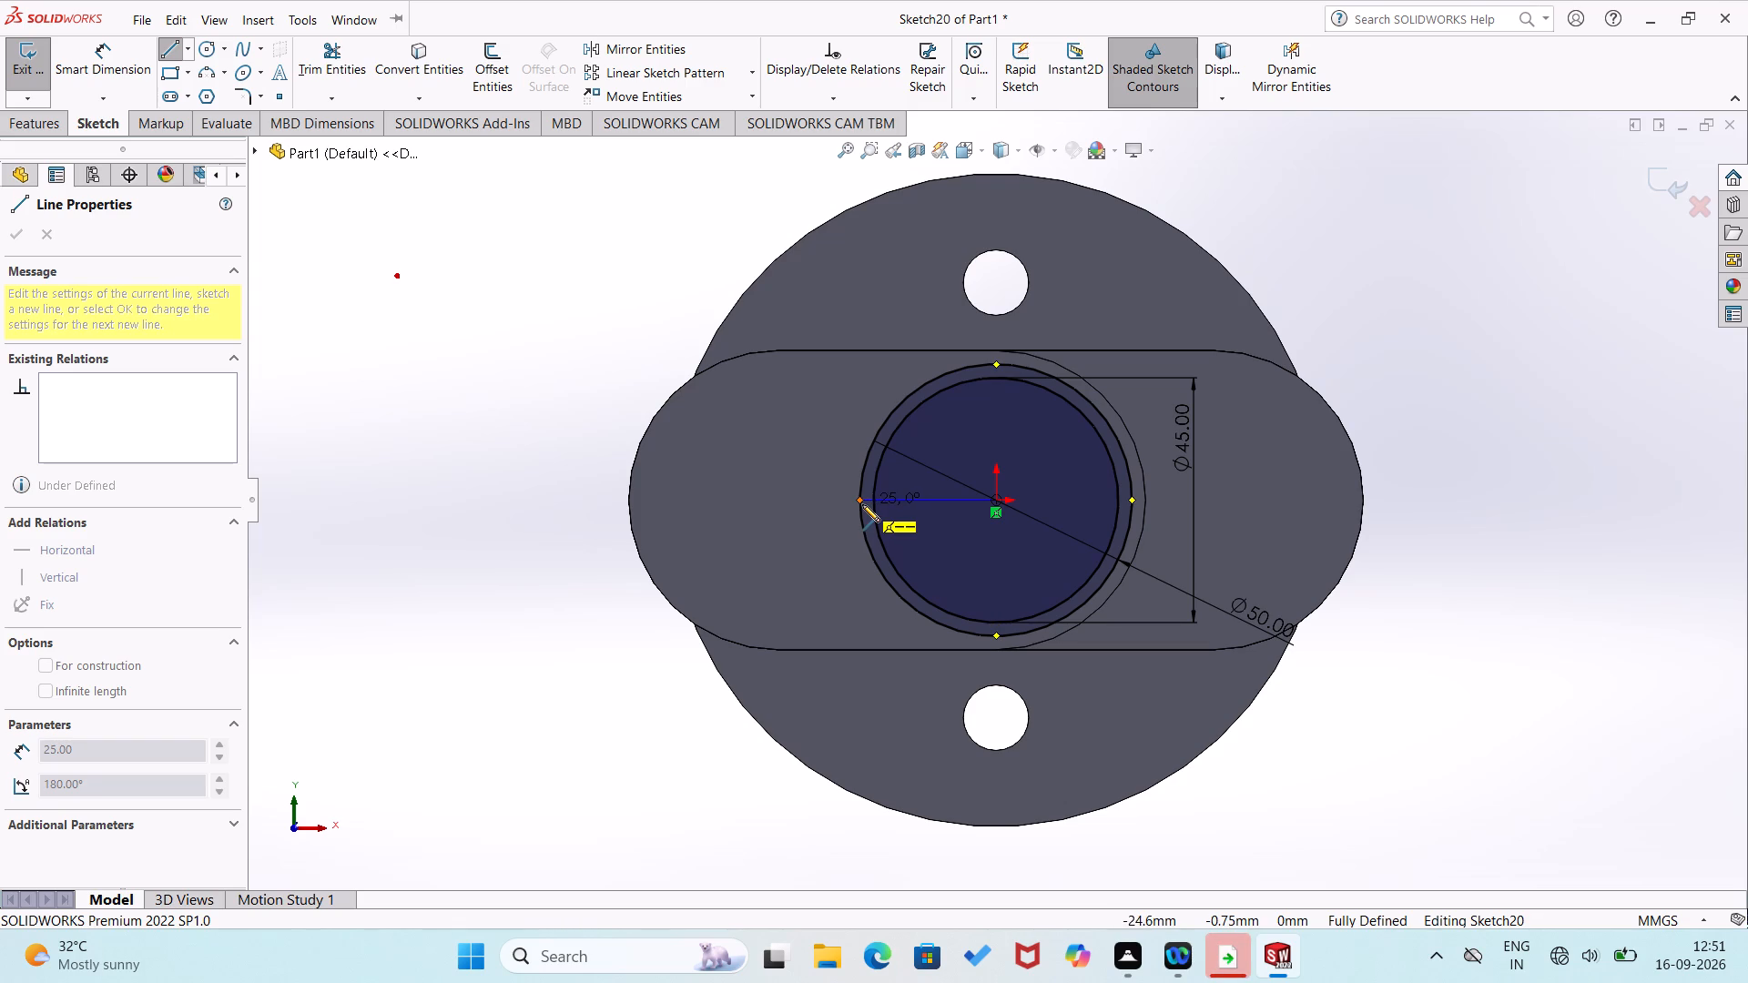
left_click(860, 502)
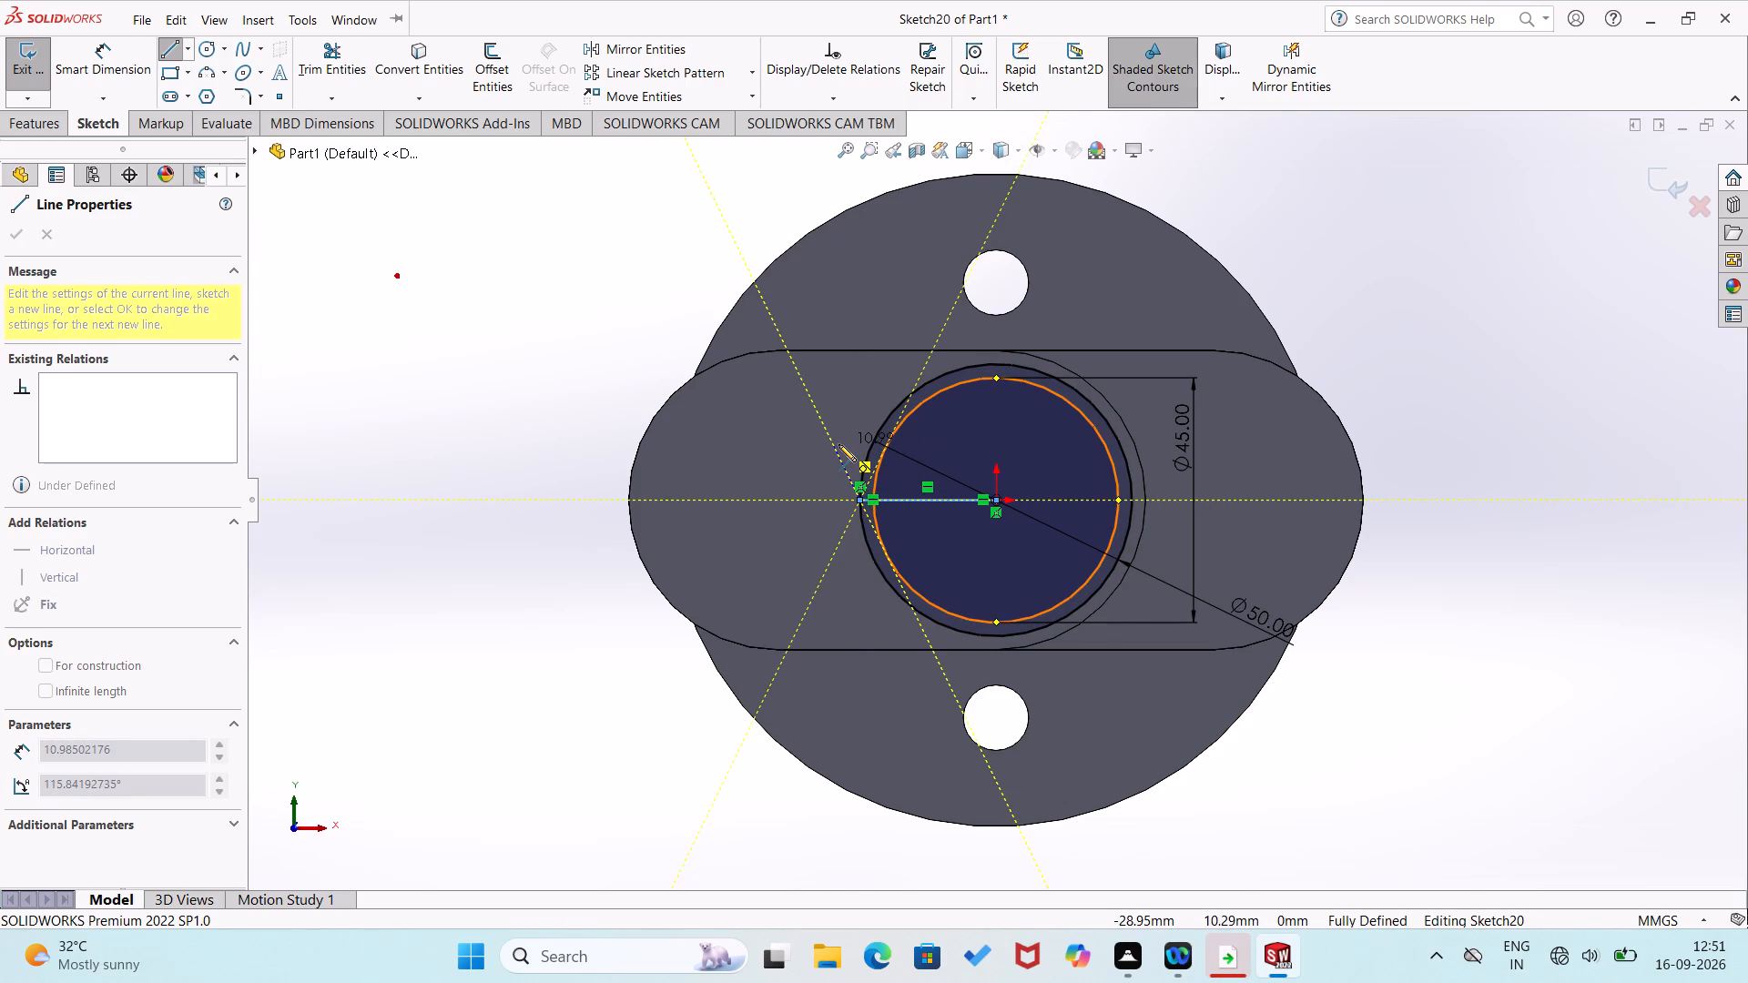
Continue the line chain into a closed rectangle about 4.7 mm wide and 19.5 mm tall, with its inner corners on the 45 mm circle.
scroll(838, 451, "up", 2)
scroll(838, 451, "down", 4)
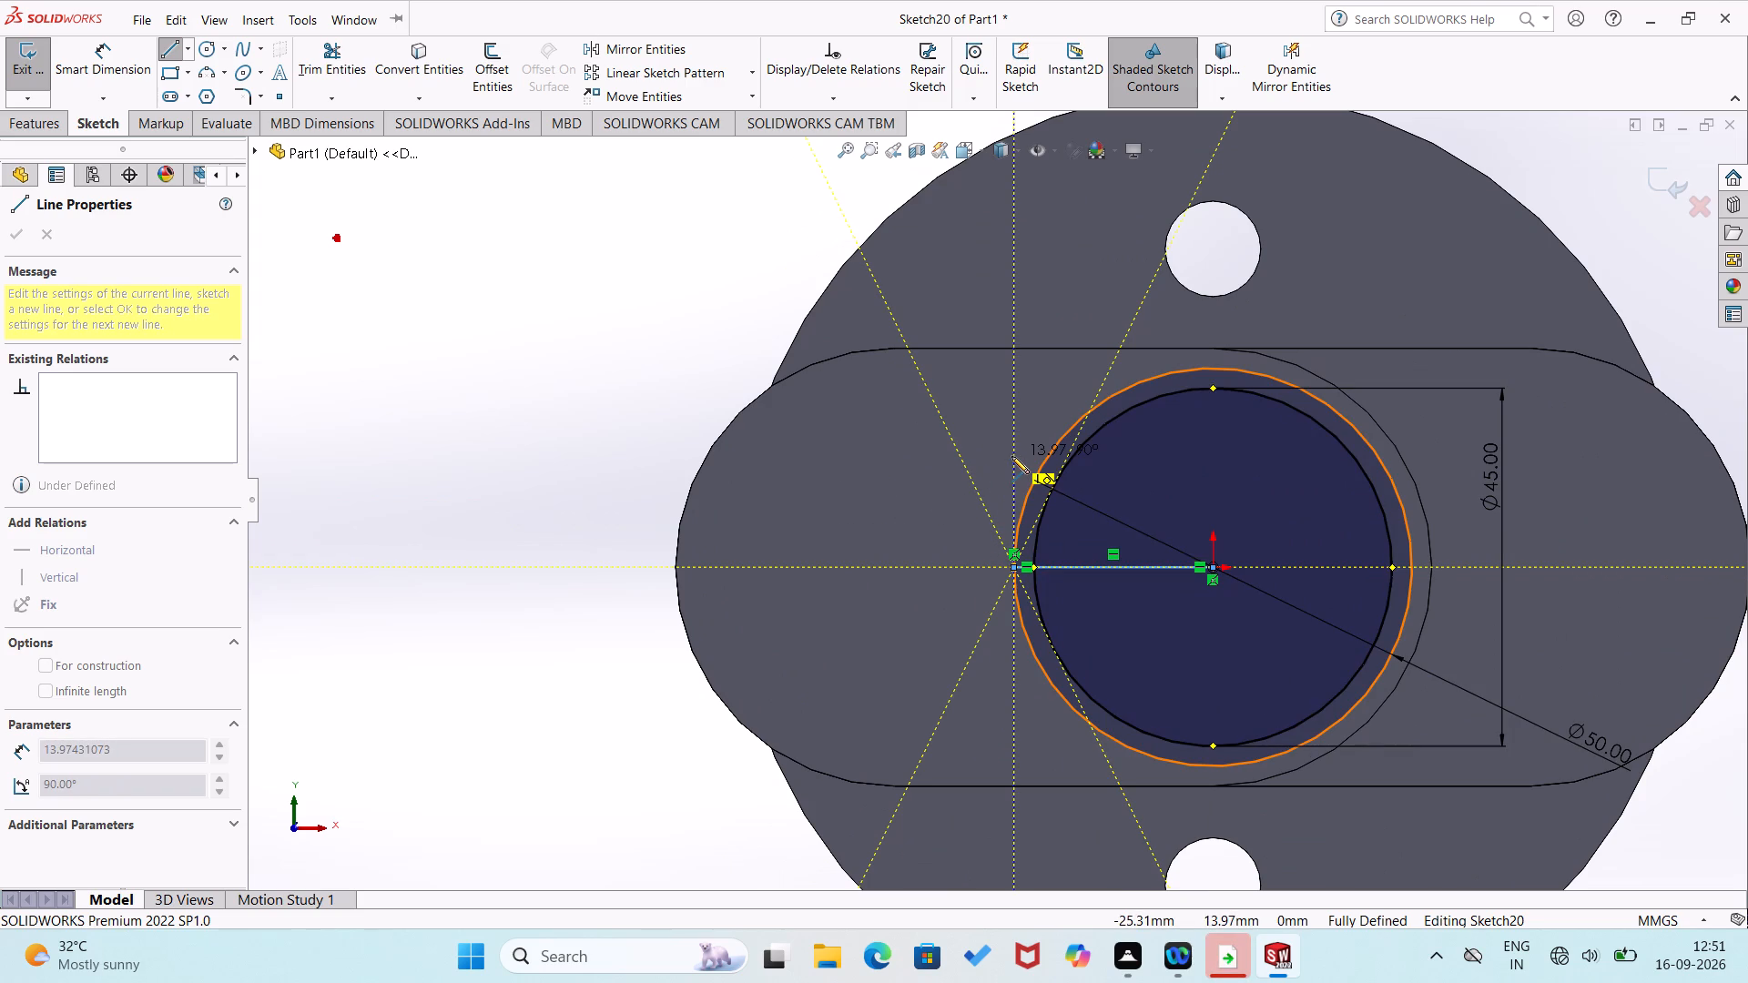
left_click(1017, 490)
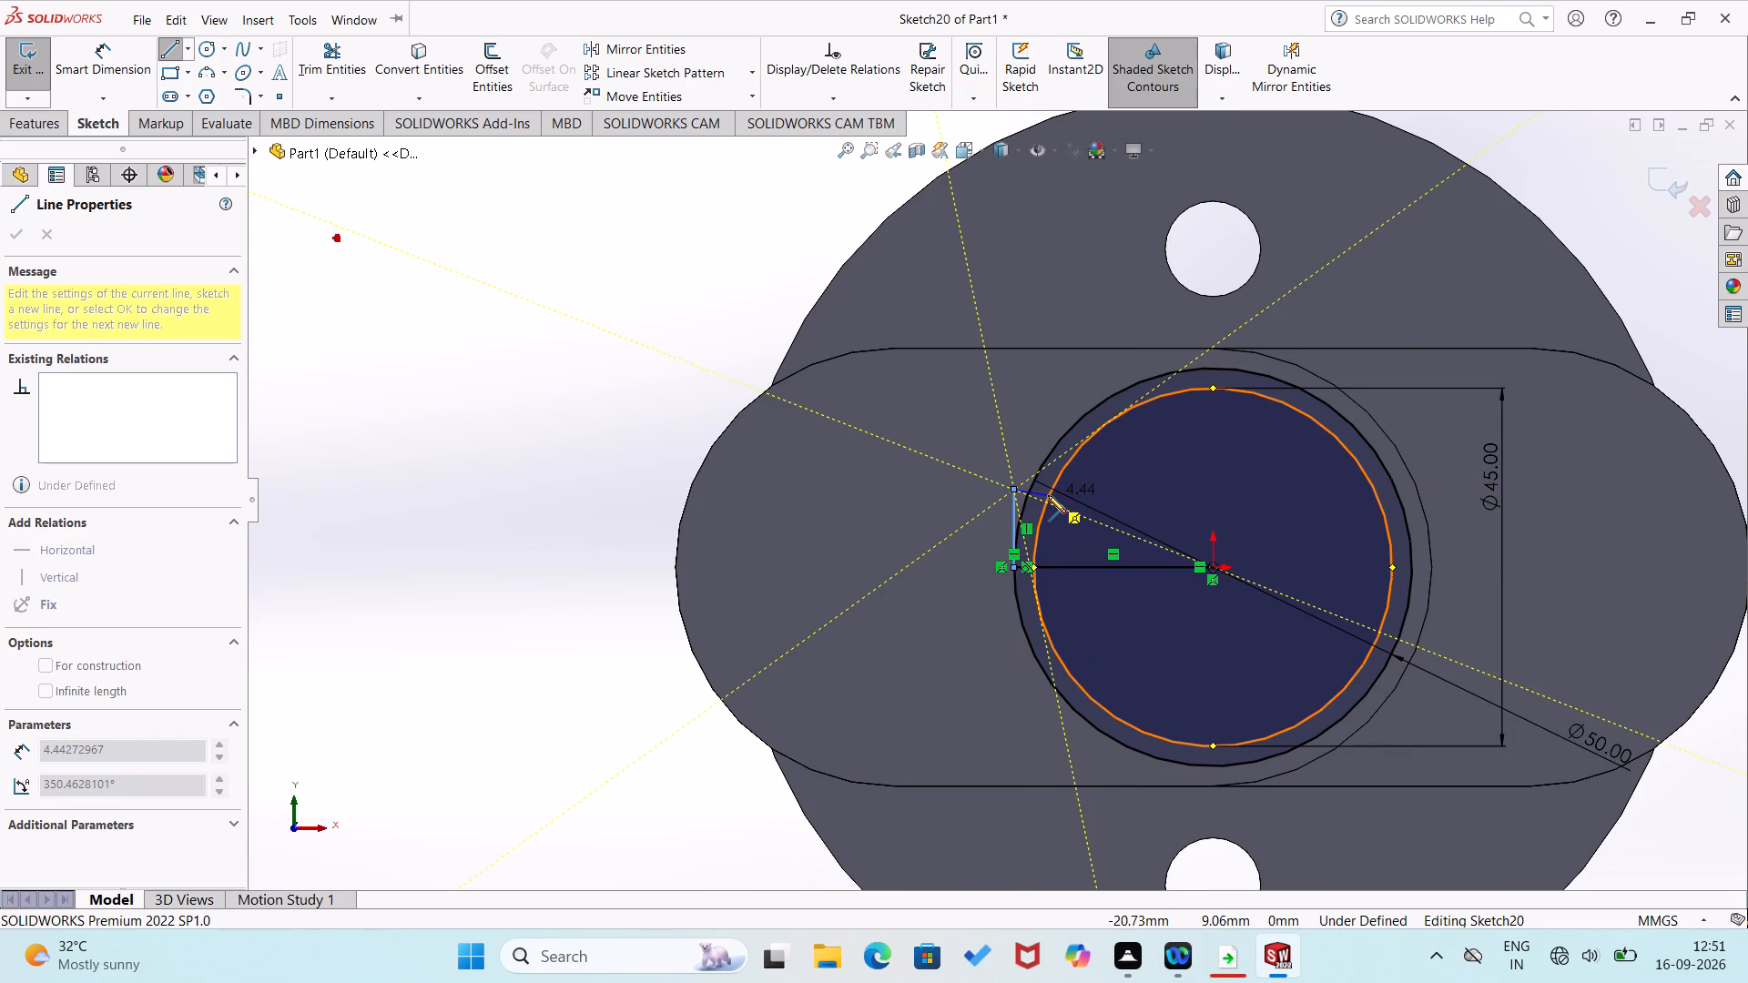
left_click(1050, 491)
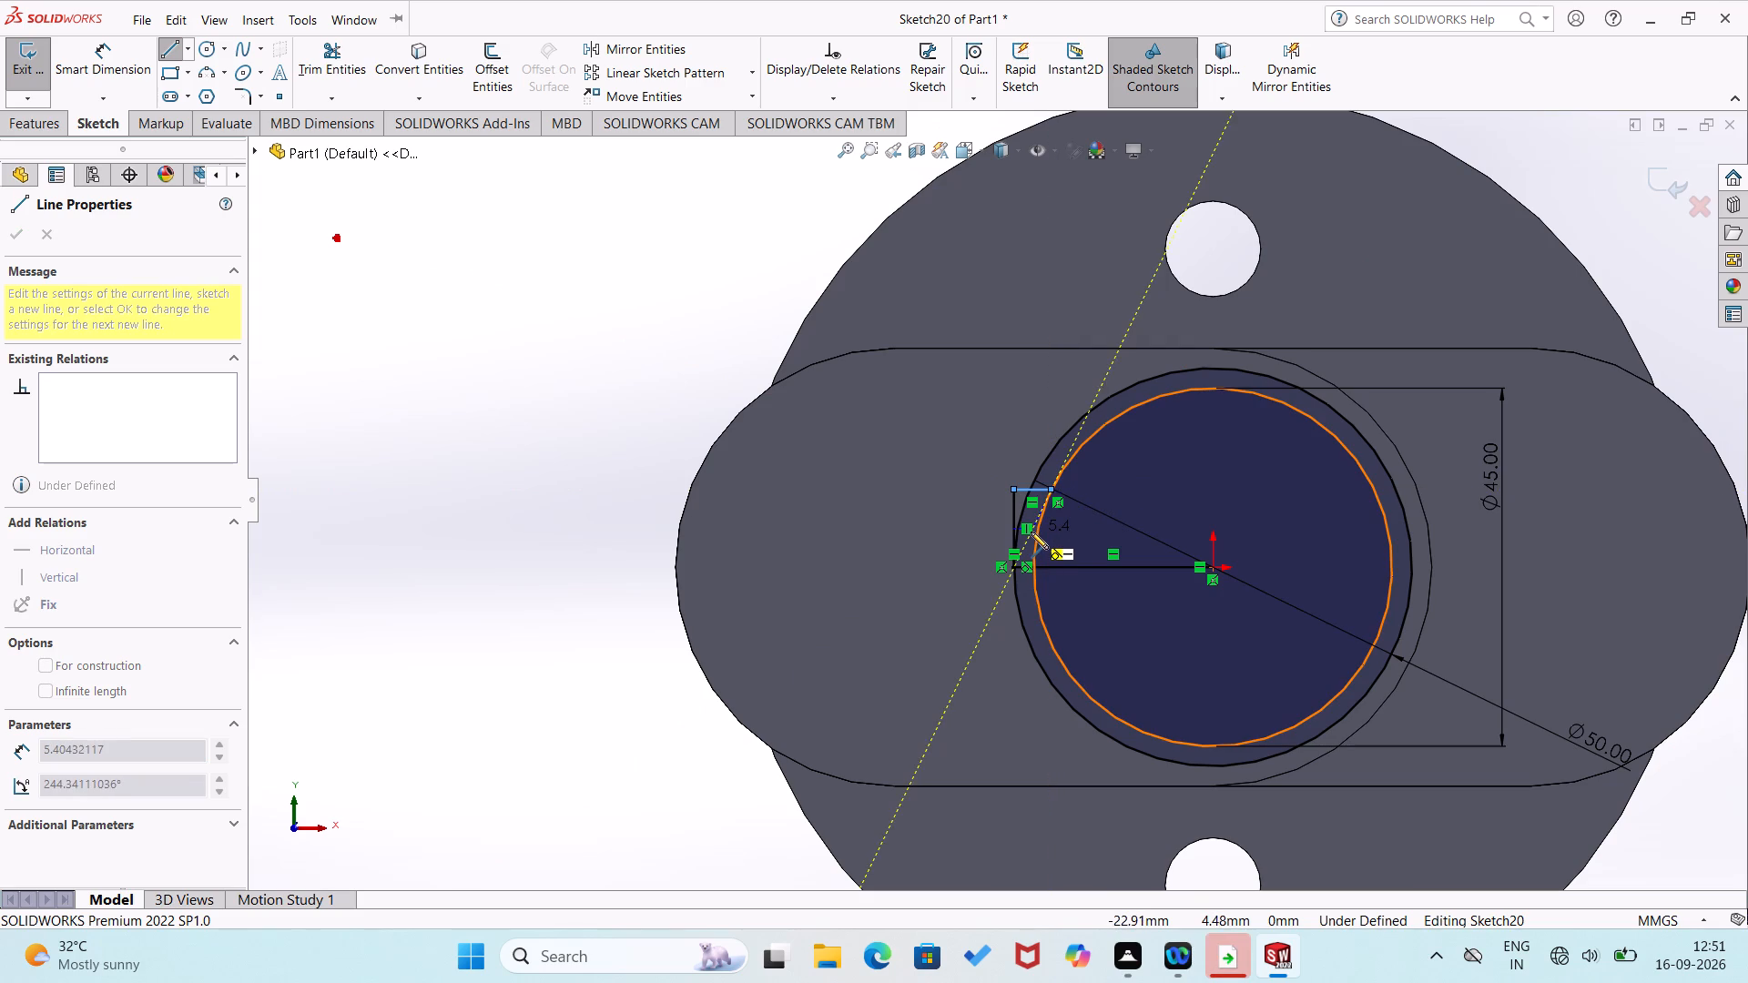
left_click(1049, 642)
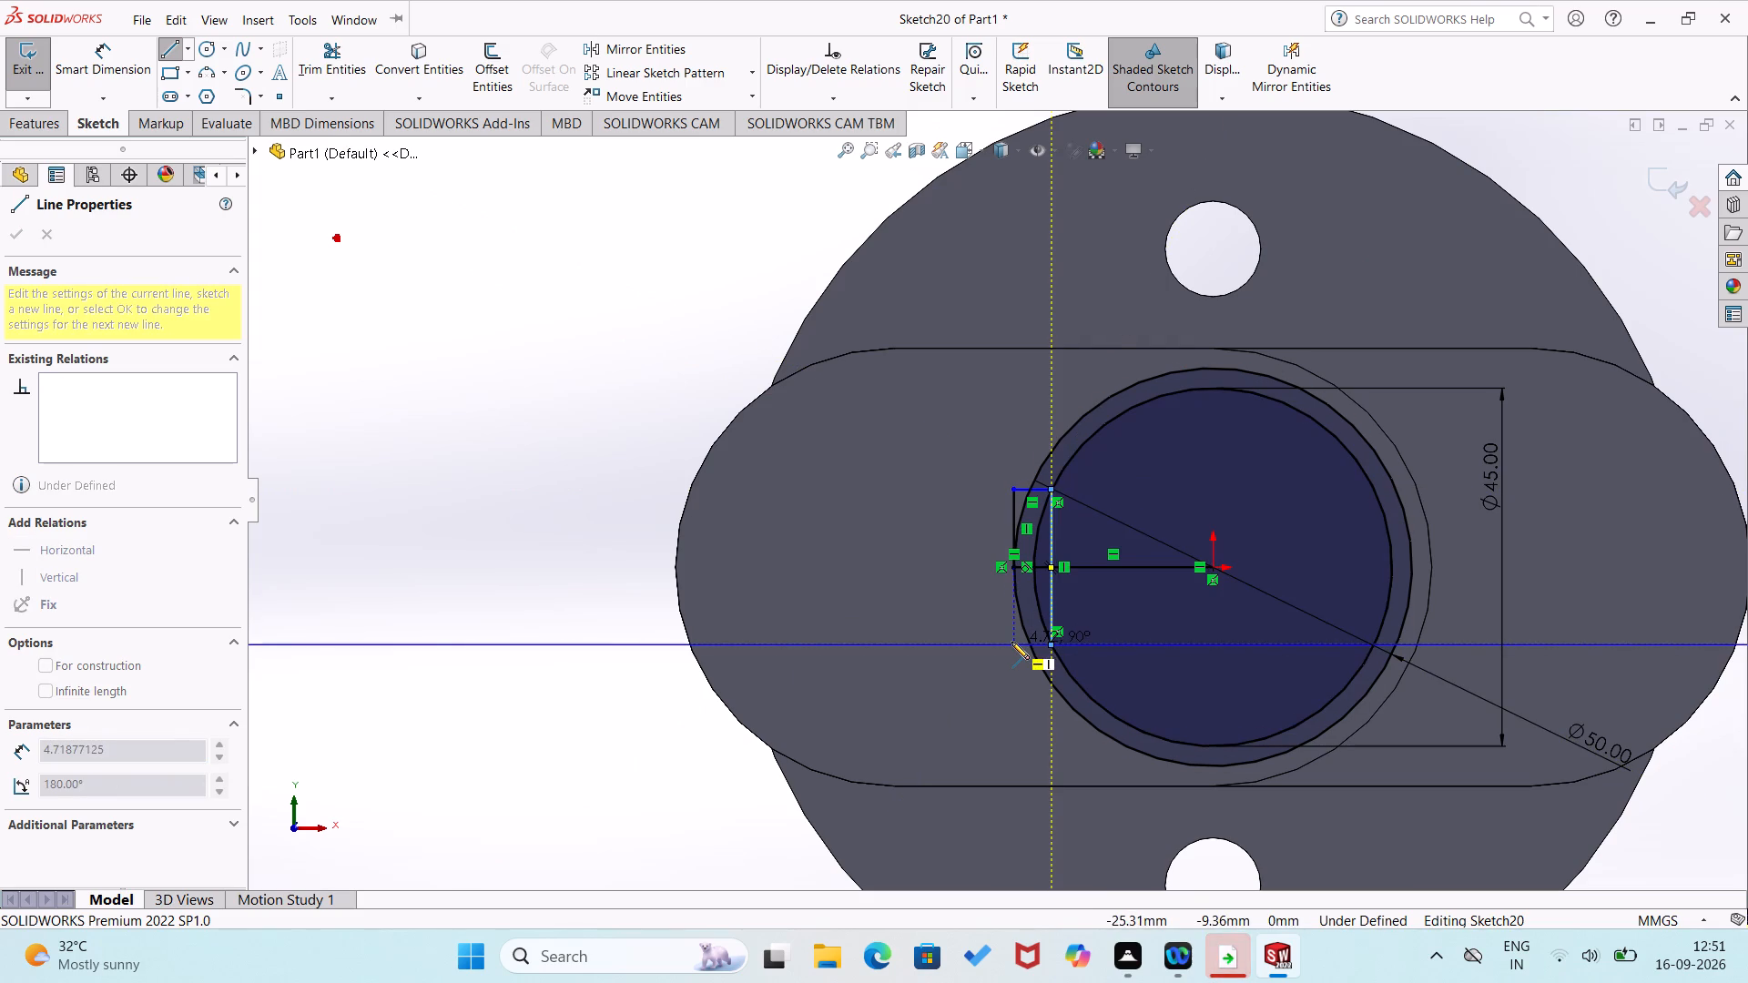
left_click(1011, 642)
left_click(1011, 568)
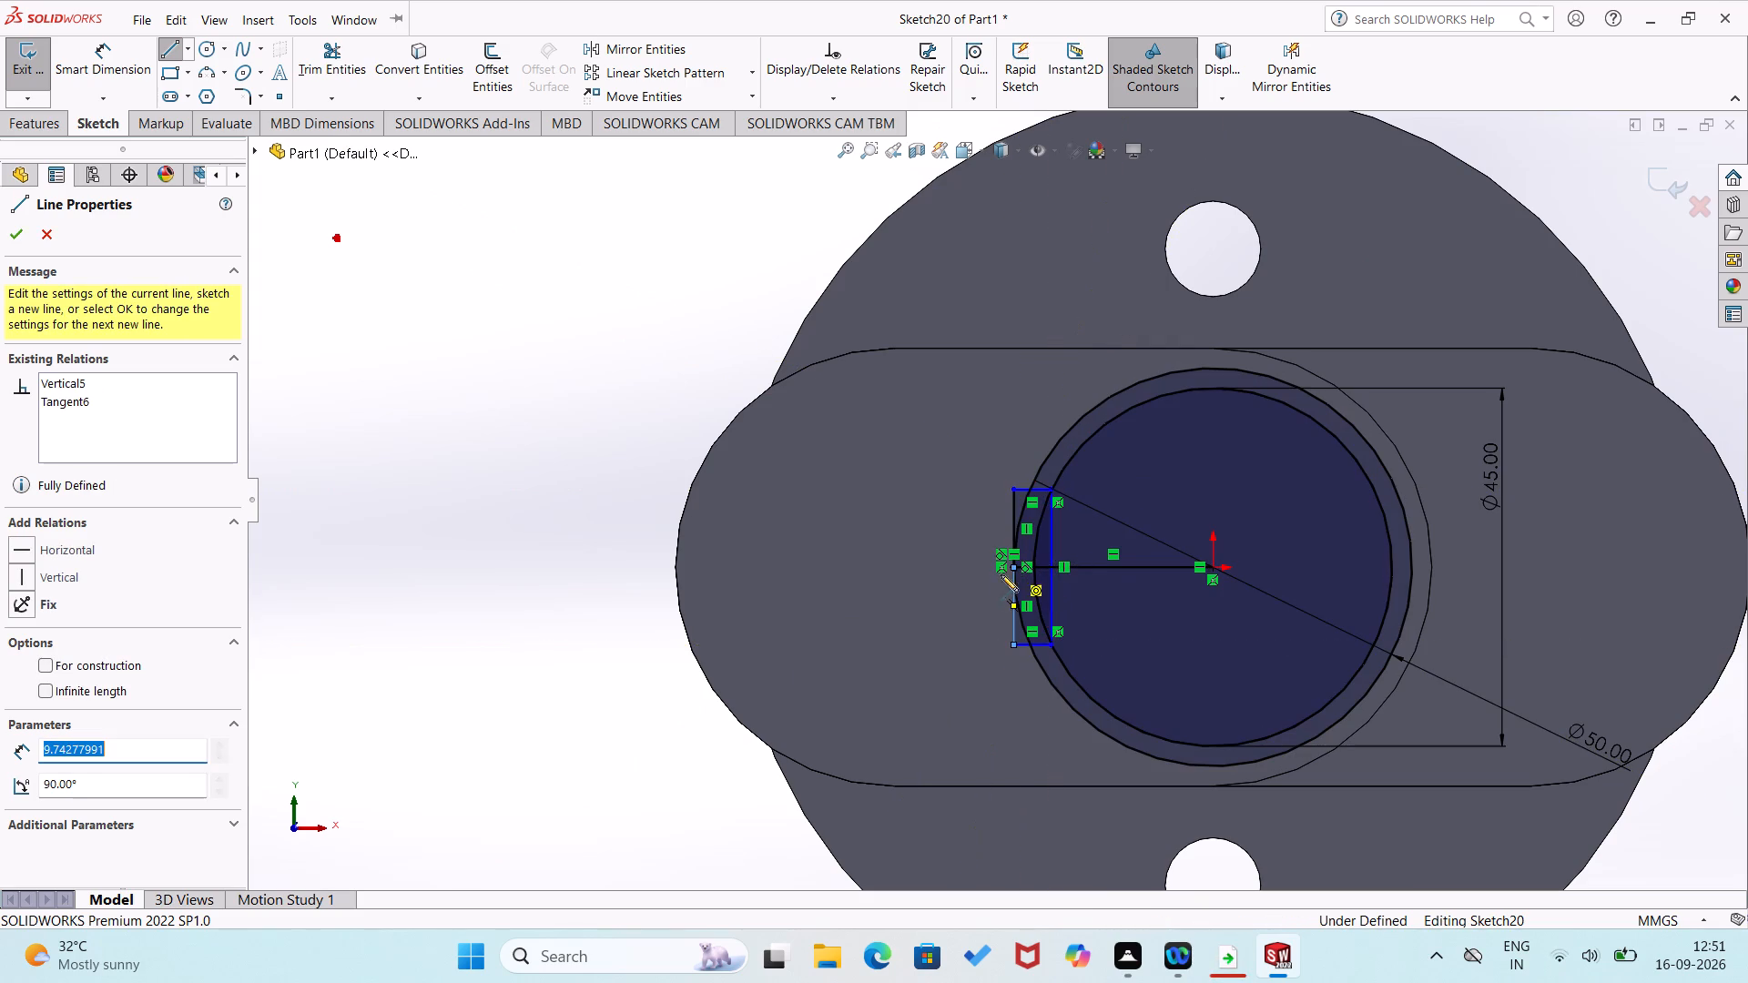
right_click(954, 600)
left_click(969, 609)
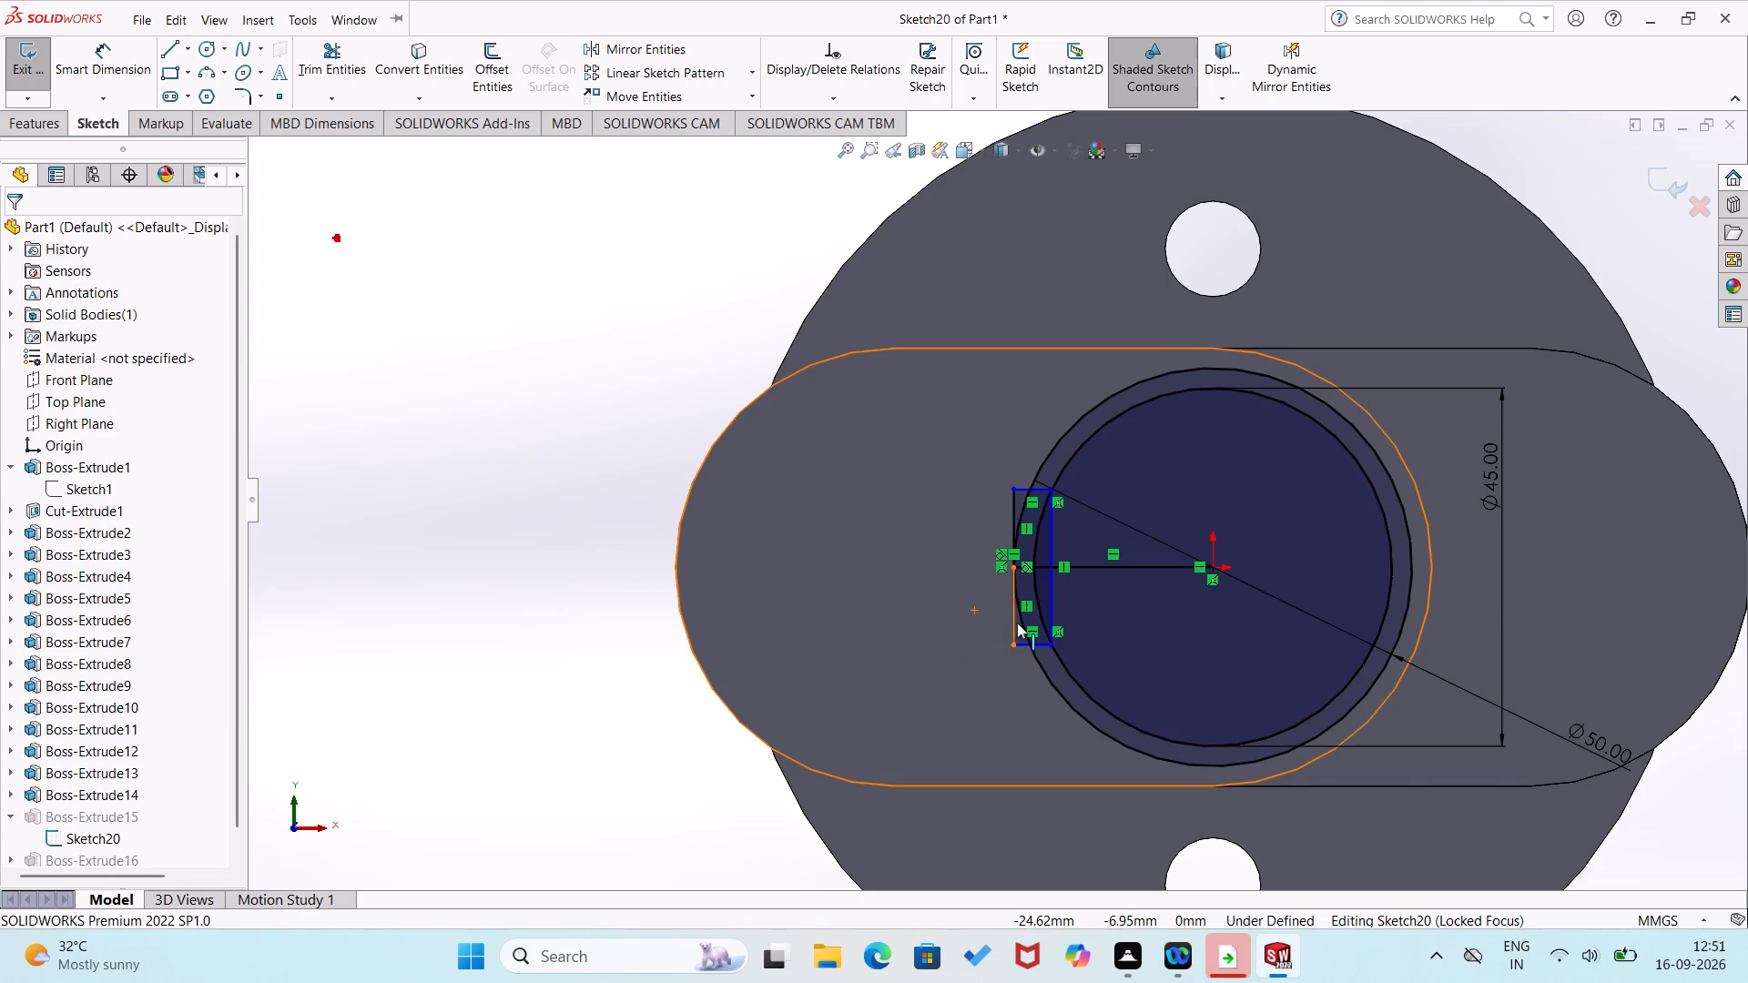
right_click(1006, 623)
key("Escape")
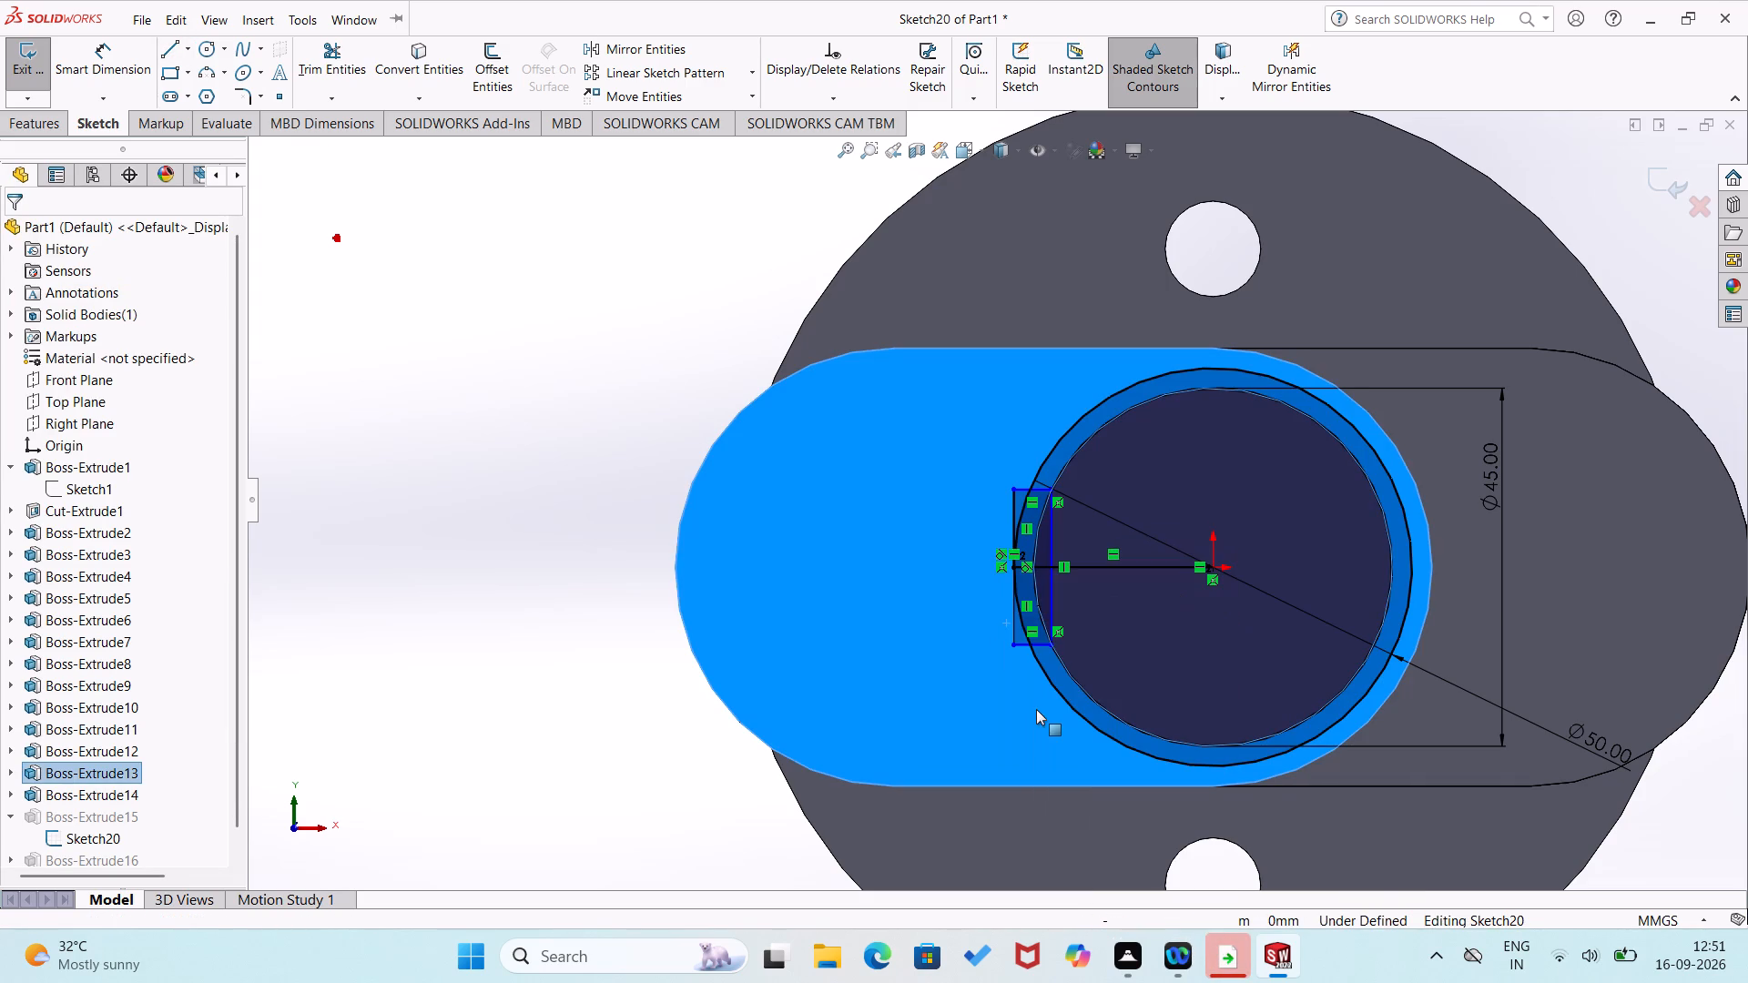
key("Escape")
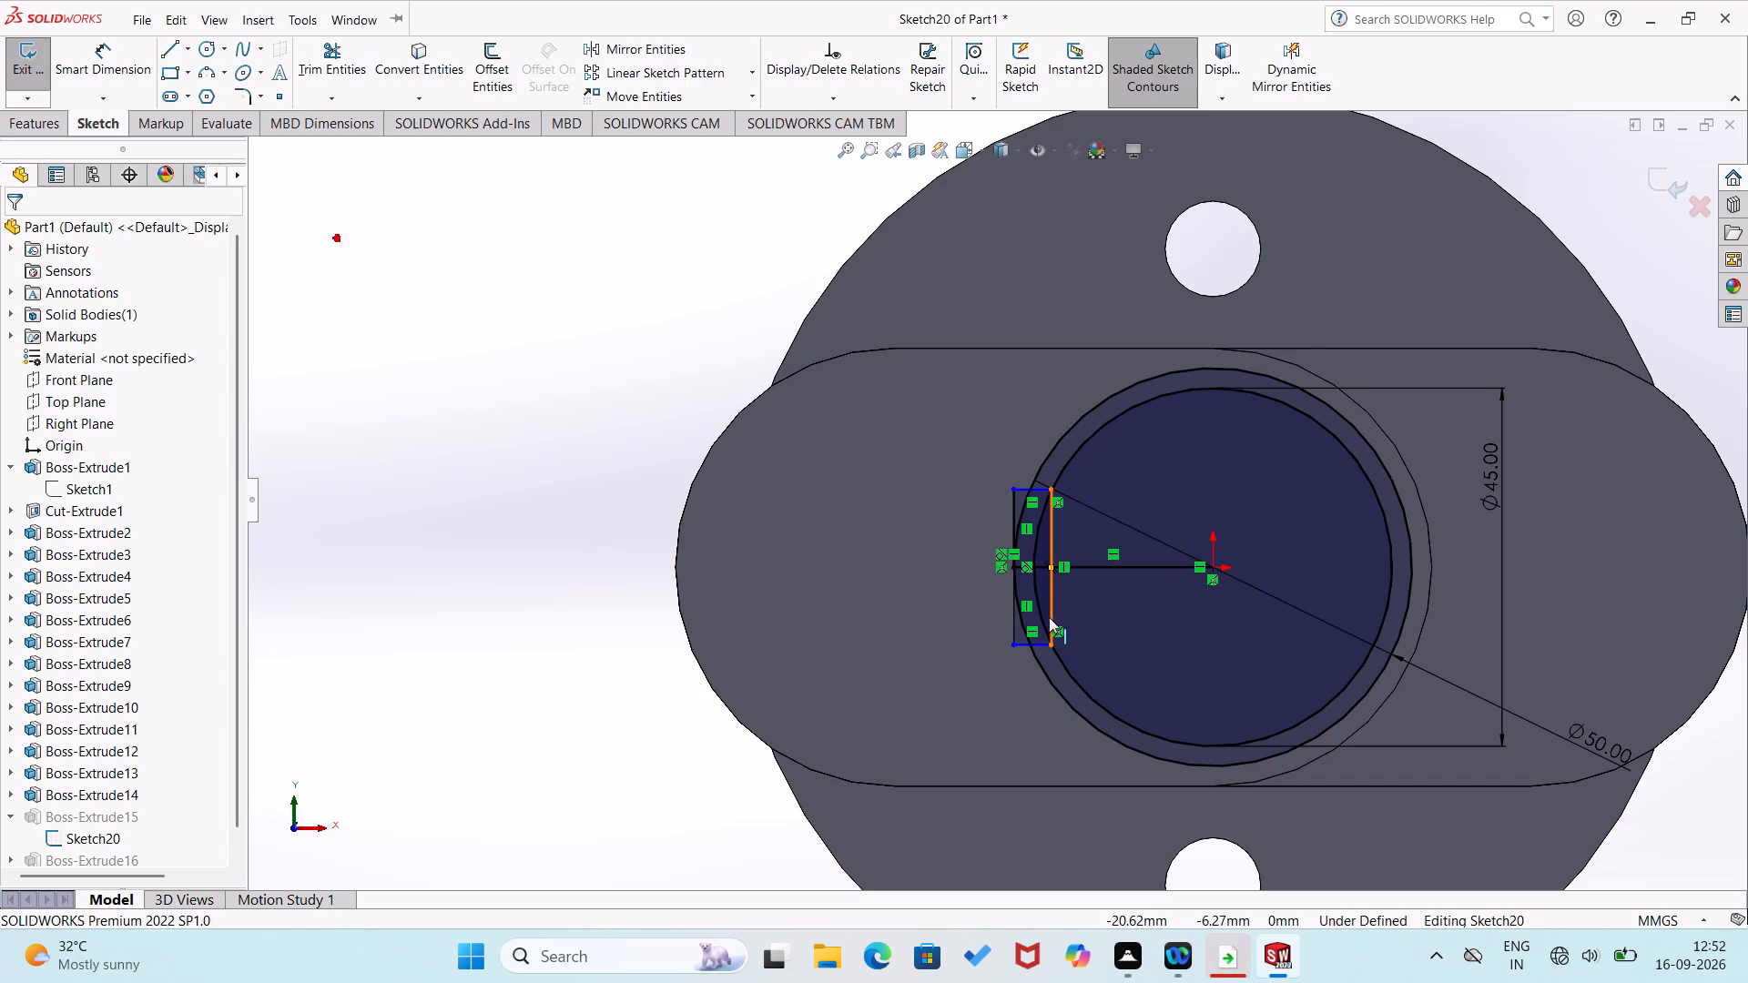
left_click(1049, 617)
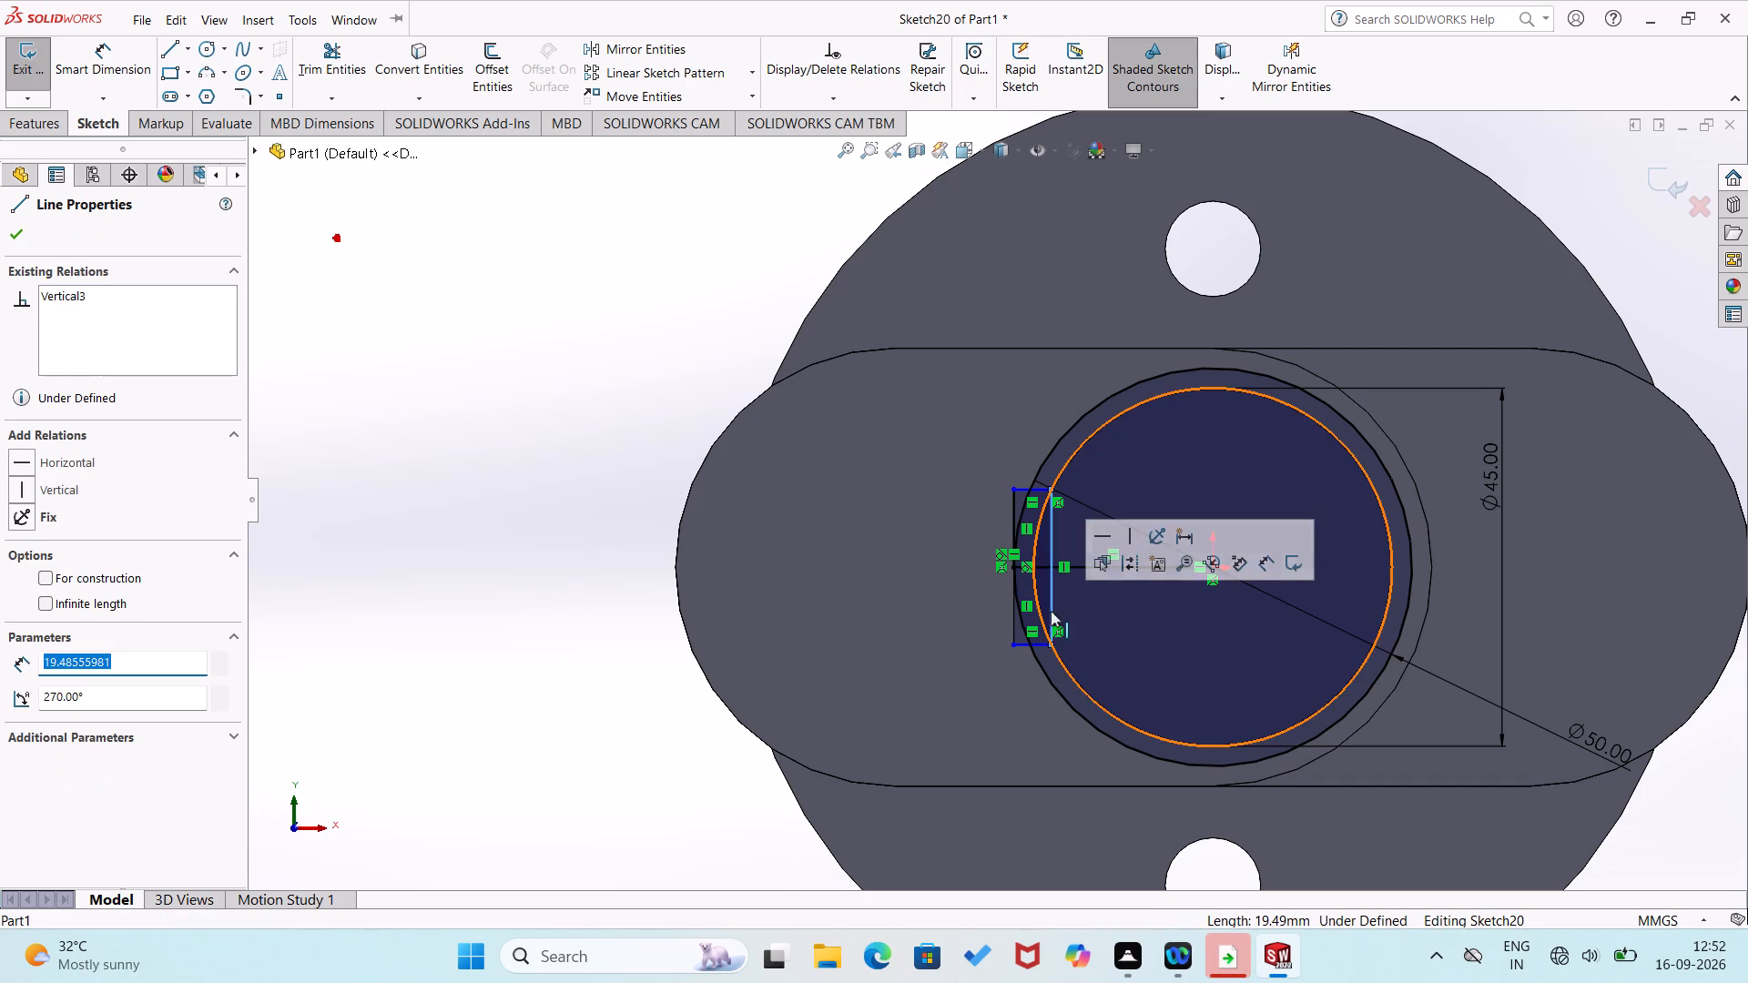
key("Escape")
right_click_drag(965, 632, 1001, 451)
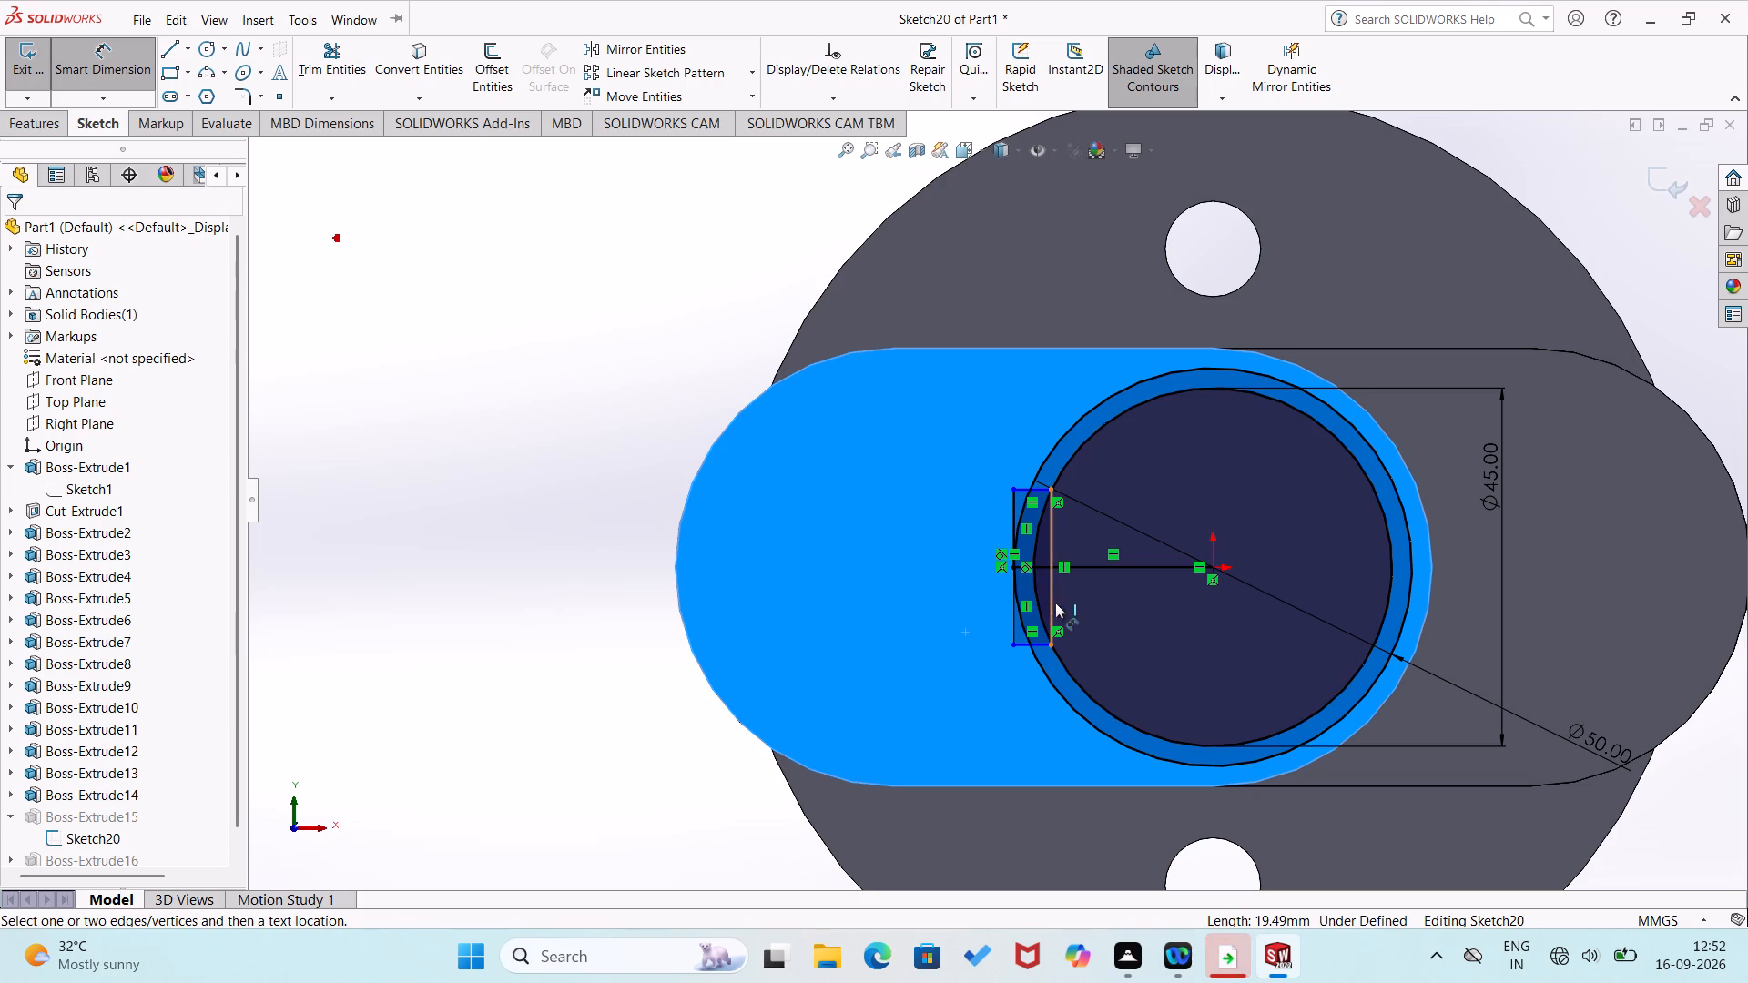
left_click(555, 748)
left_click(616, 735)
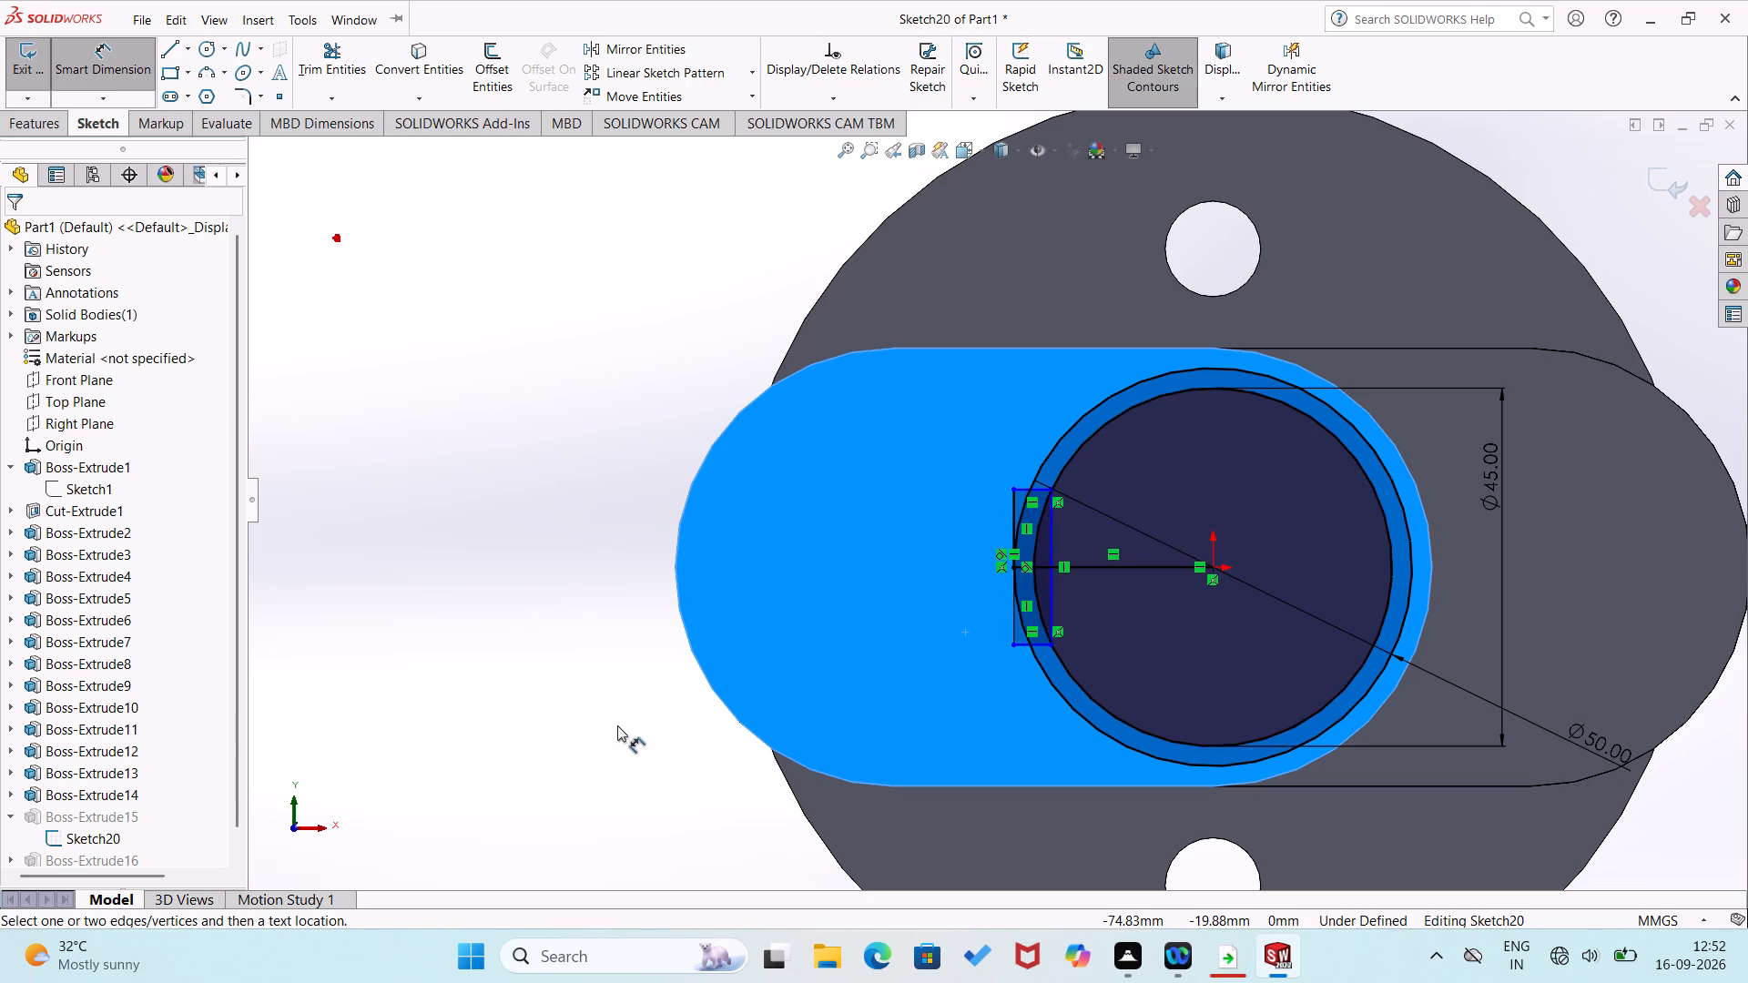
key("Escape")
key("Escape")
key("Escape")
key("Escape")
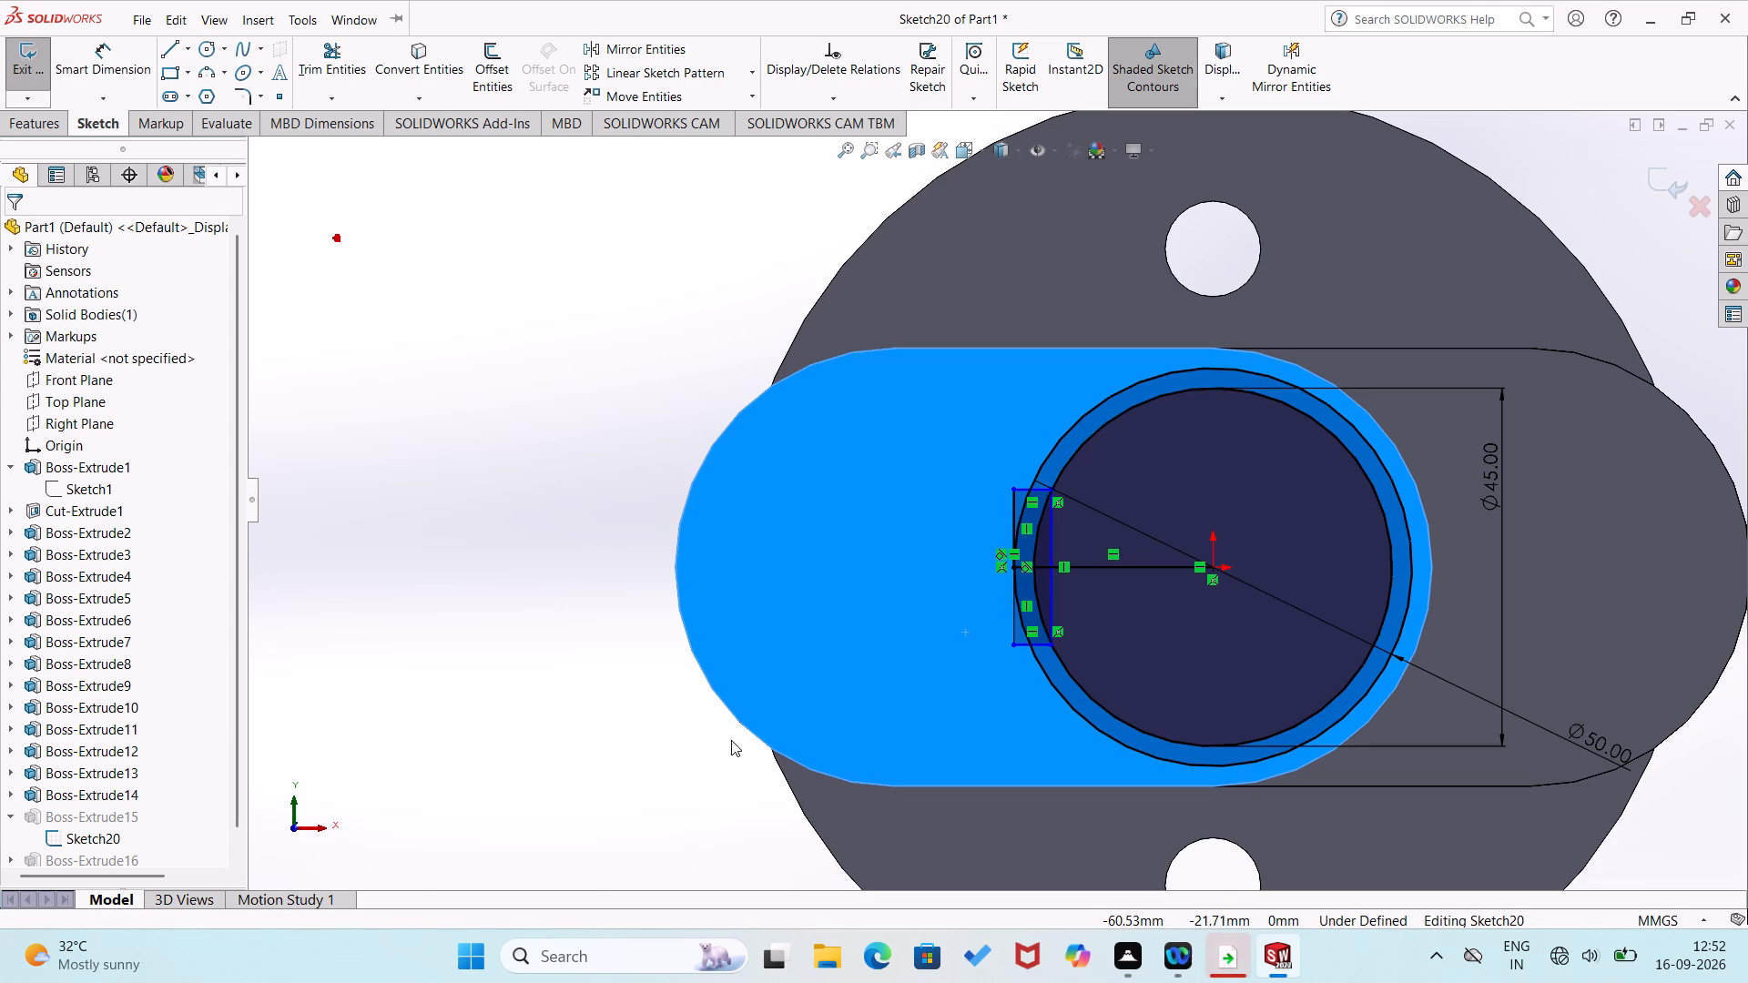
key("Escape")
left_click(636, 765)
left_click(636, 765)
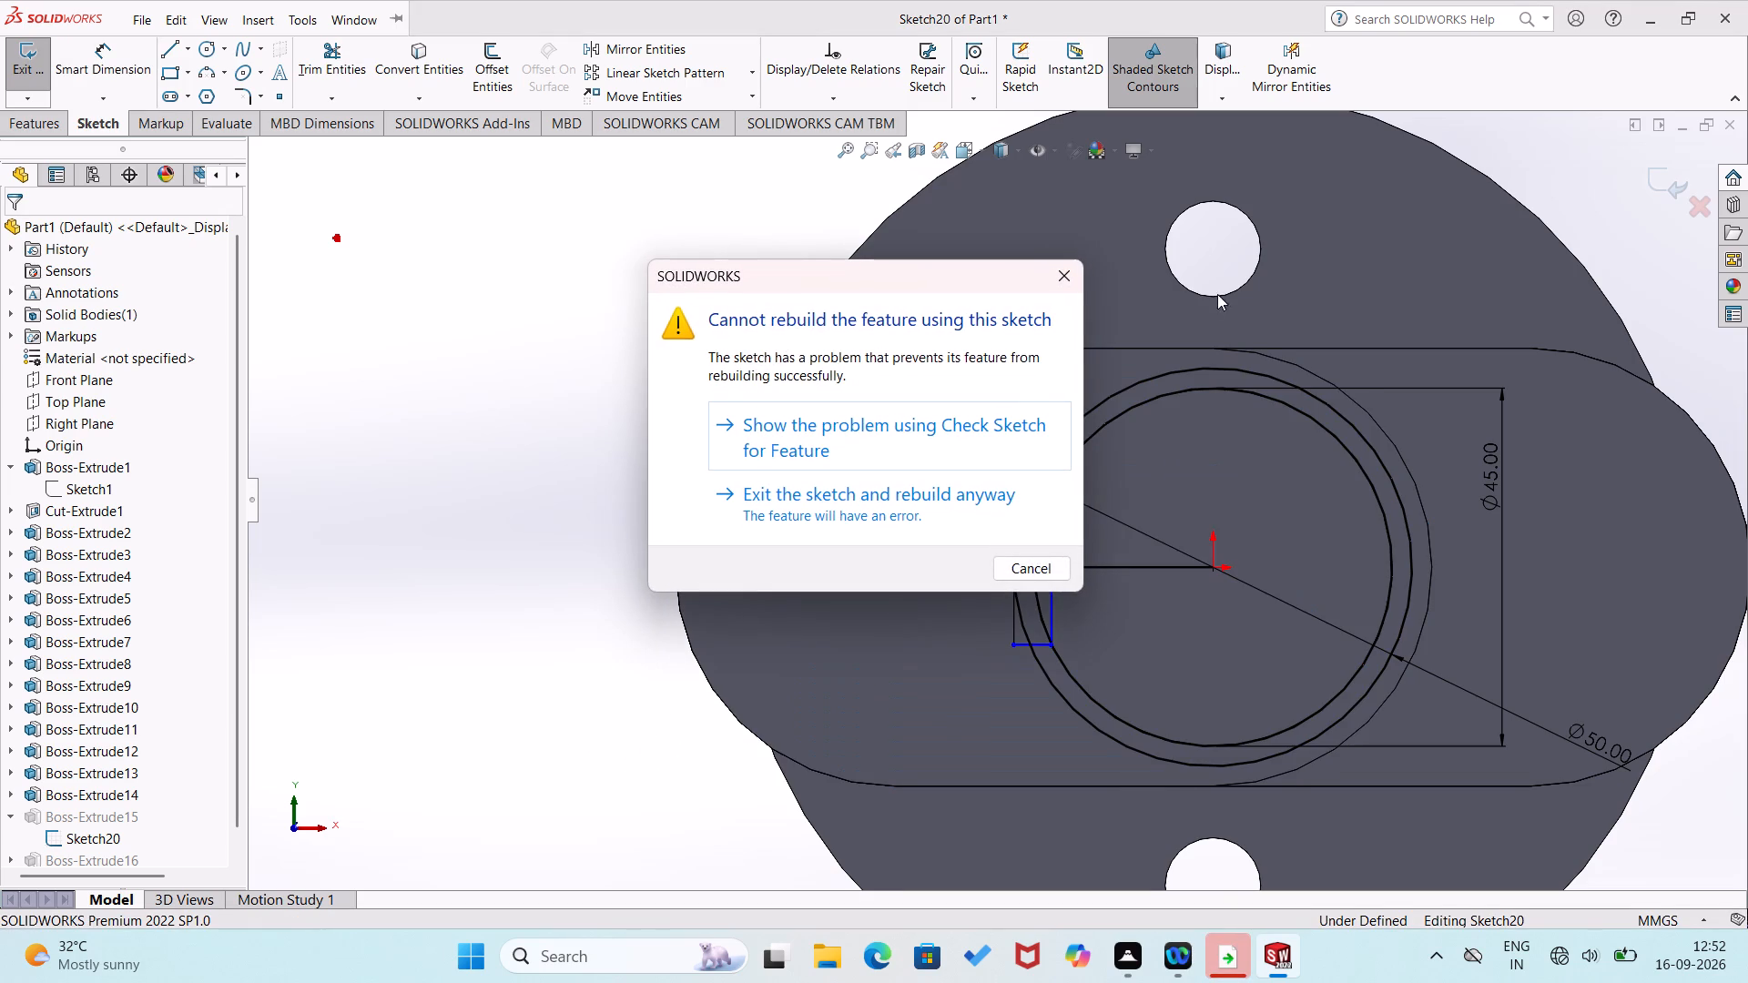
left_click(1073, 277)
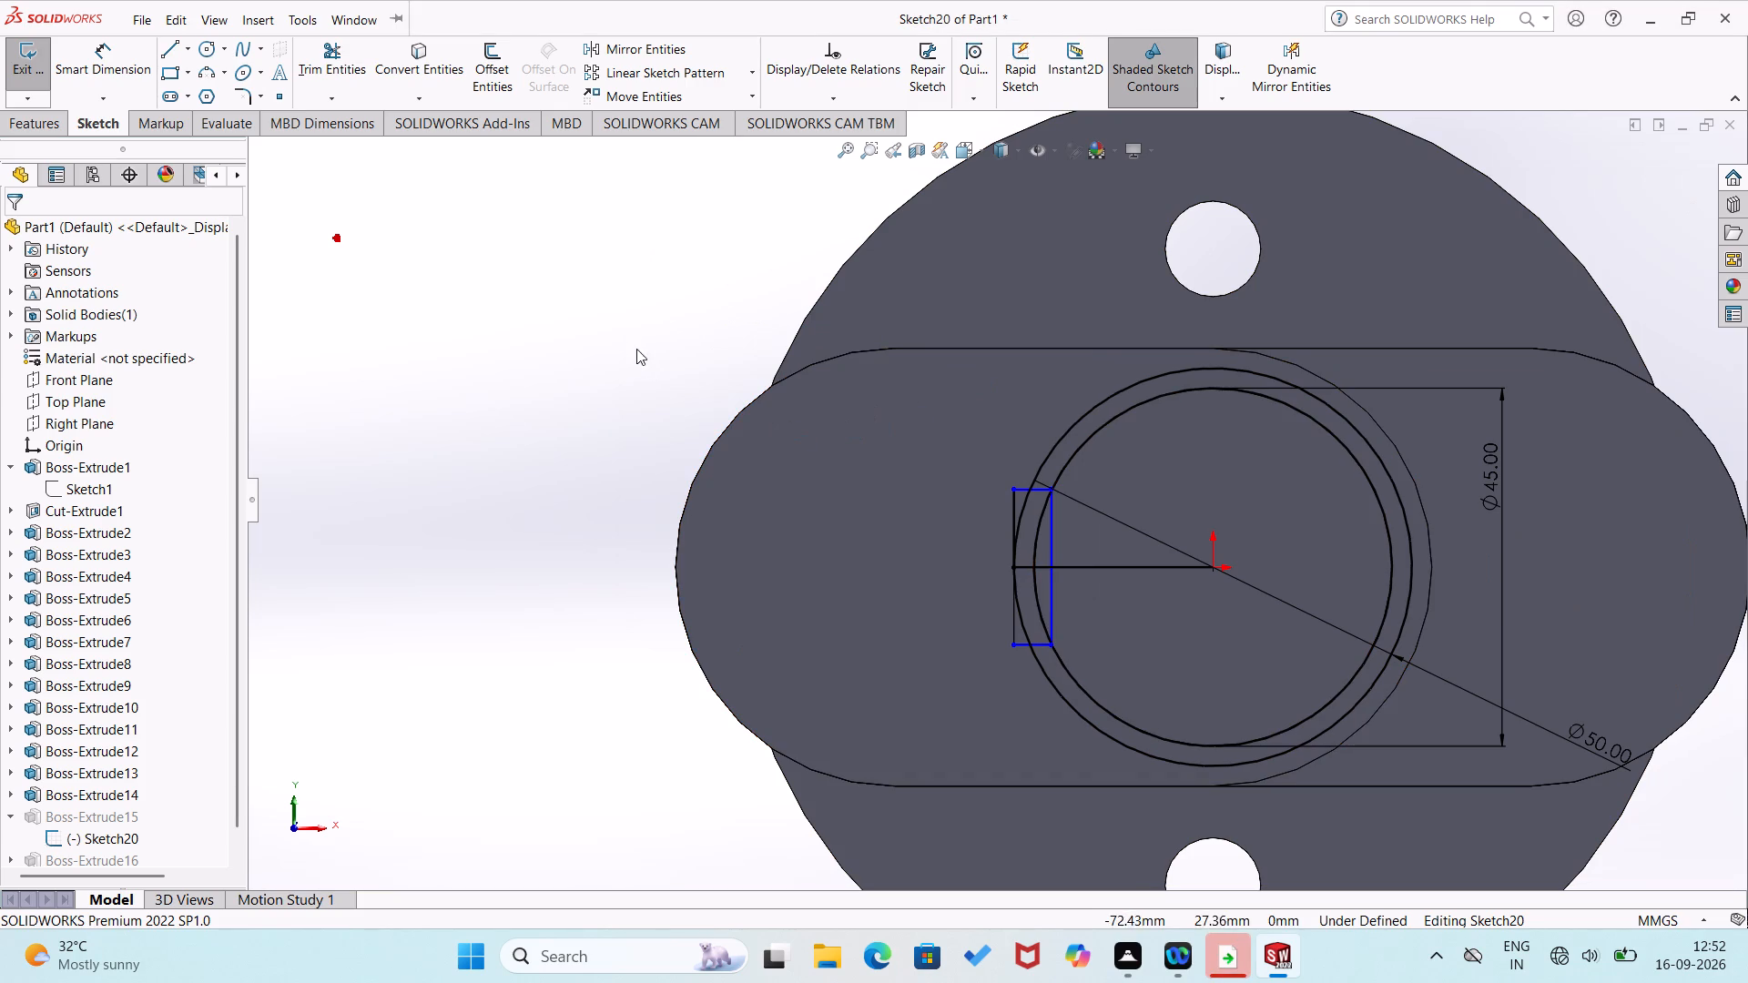
Dimension the rectangle's inner vertical side as 10 mm.
left_click(79, 59)
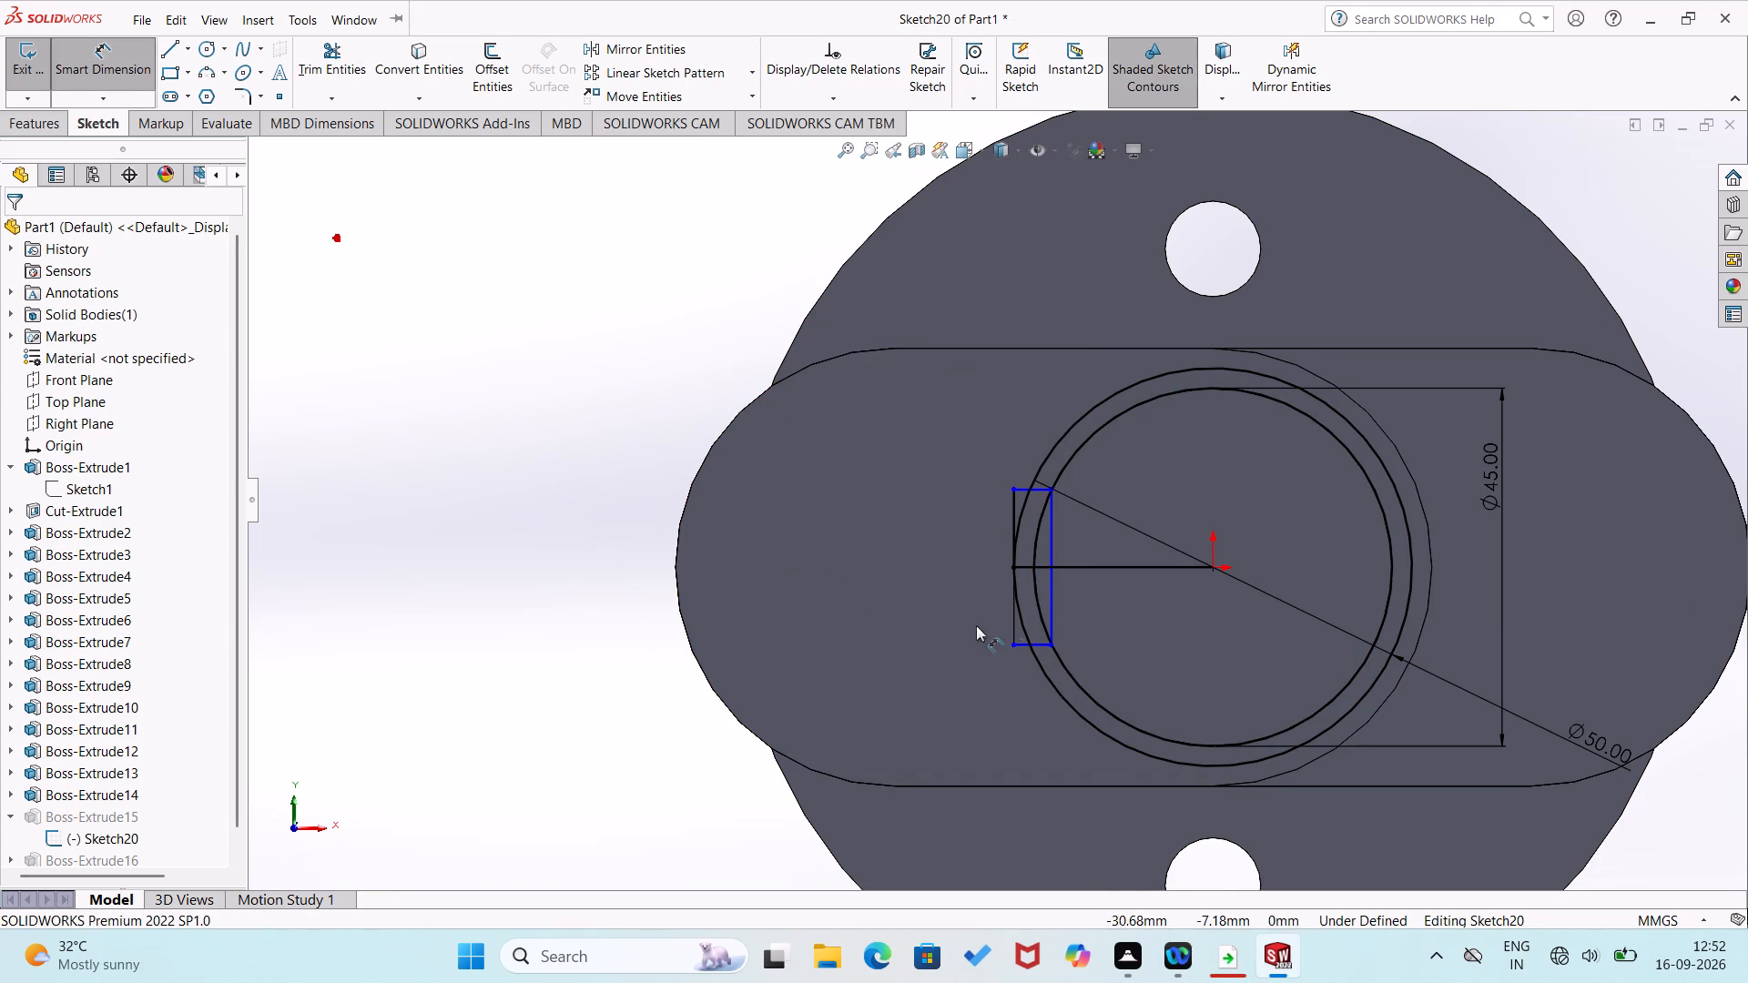
left_click(1049, 616)
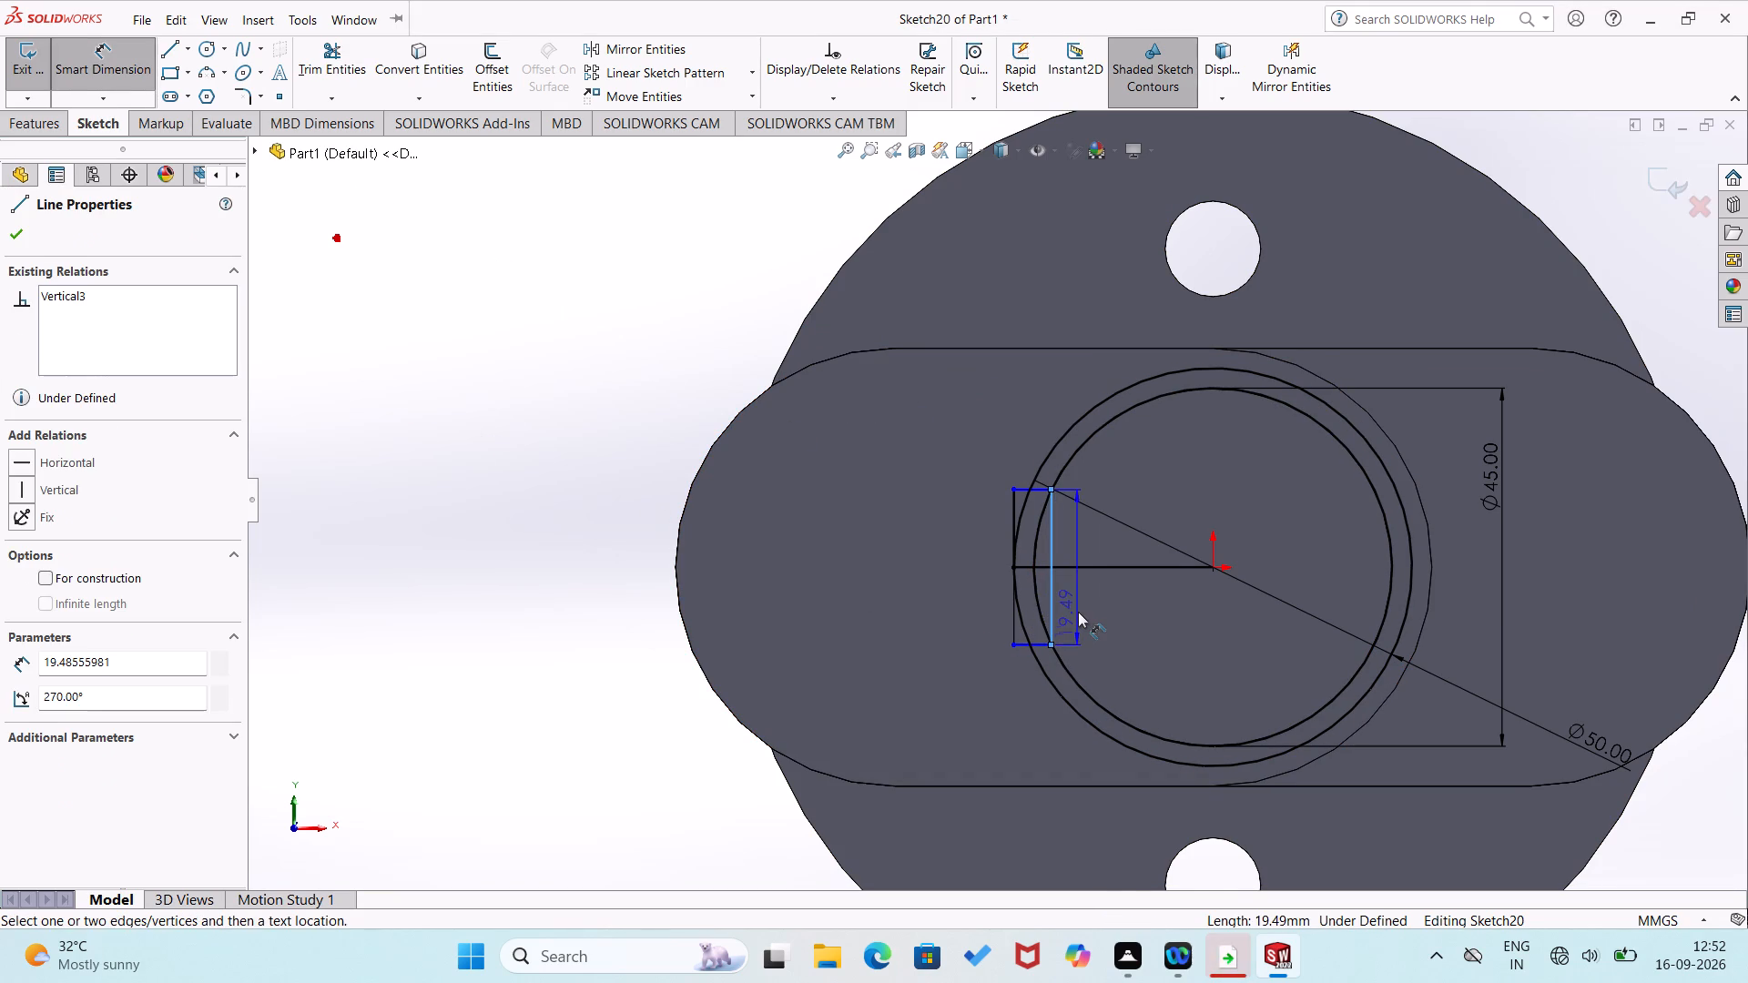
left_click(1085, 605)
type("10")
key("Return")
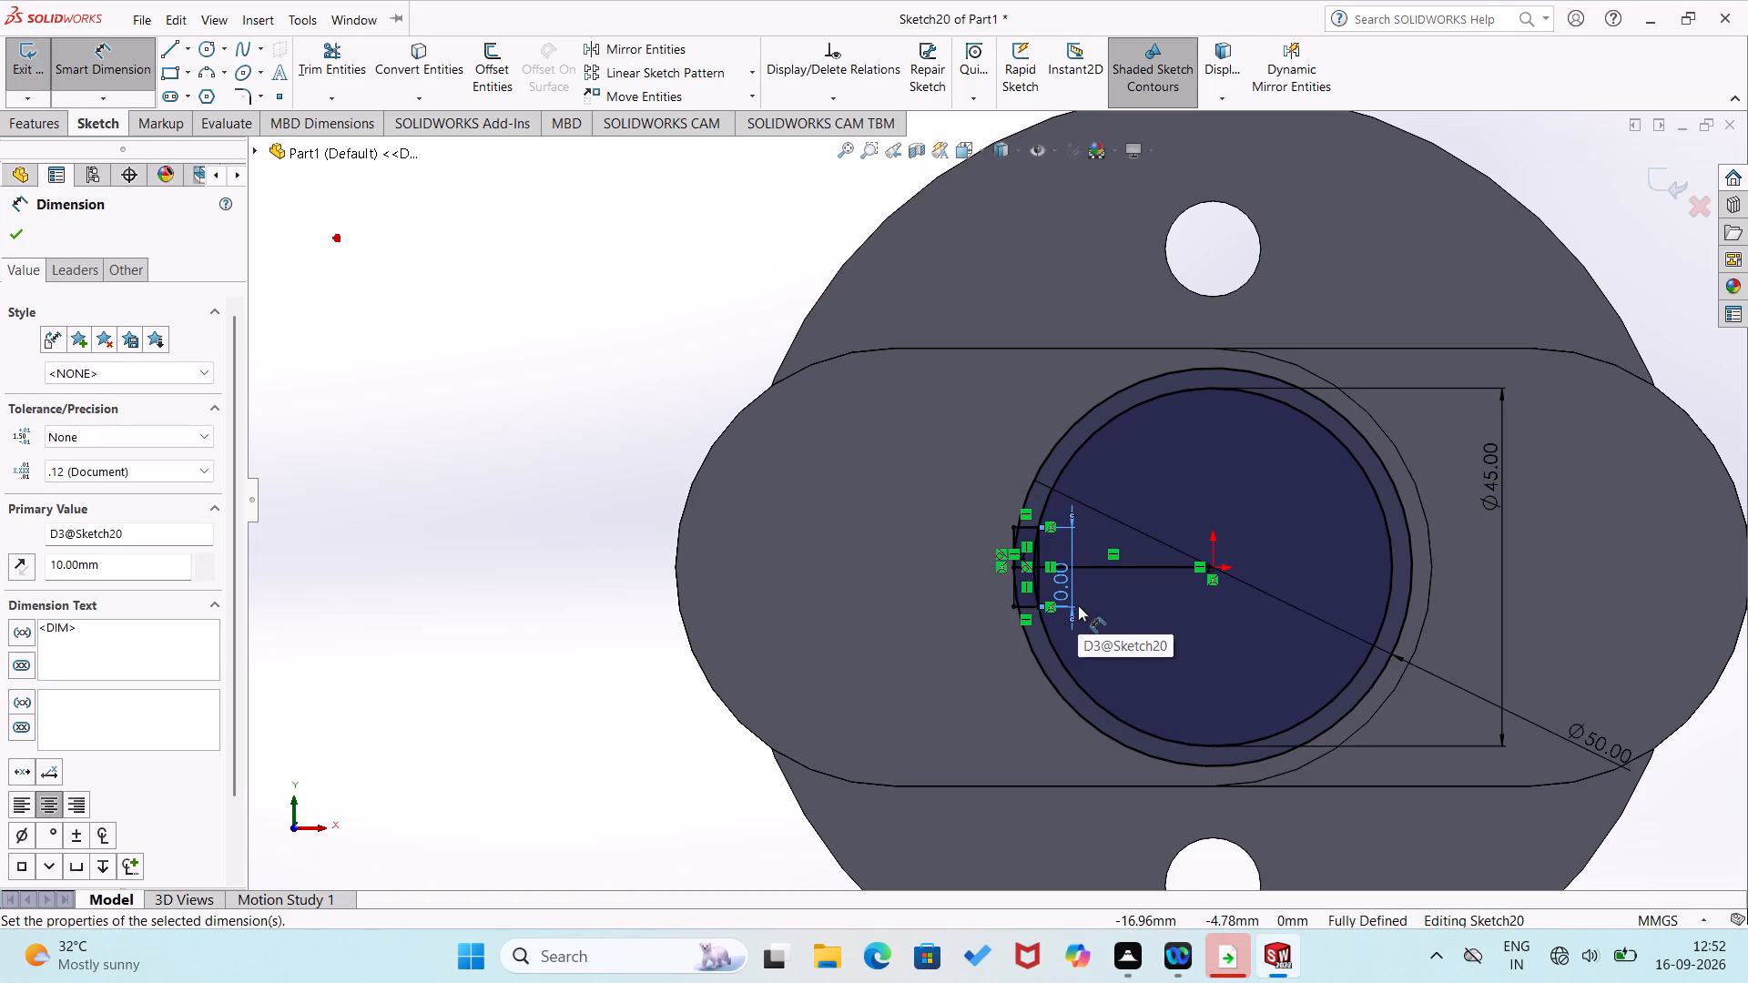
Trim away the rectangle's outer vertical lines and short horizontal ends that lie outside the 50 mm circle.
scroll(1078, 605, "down", 1)
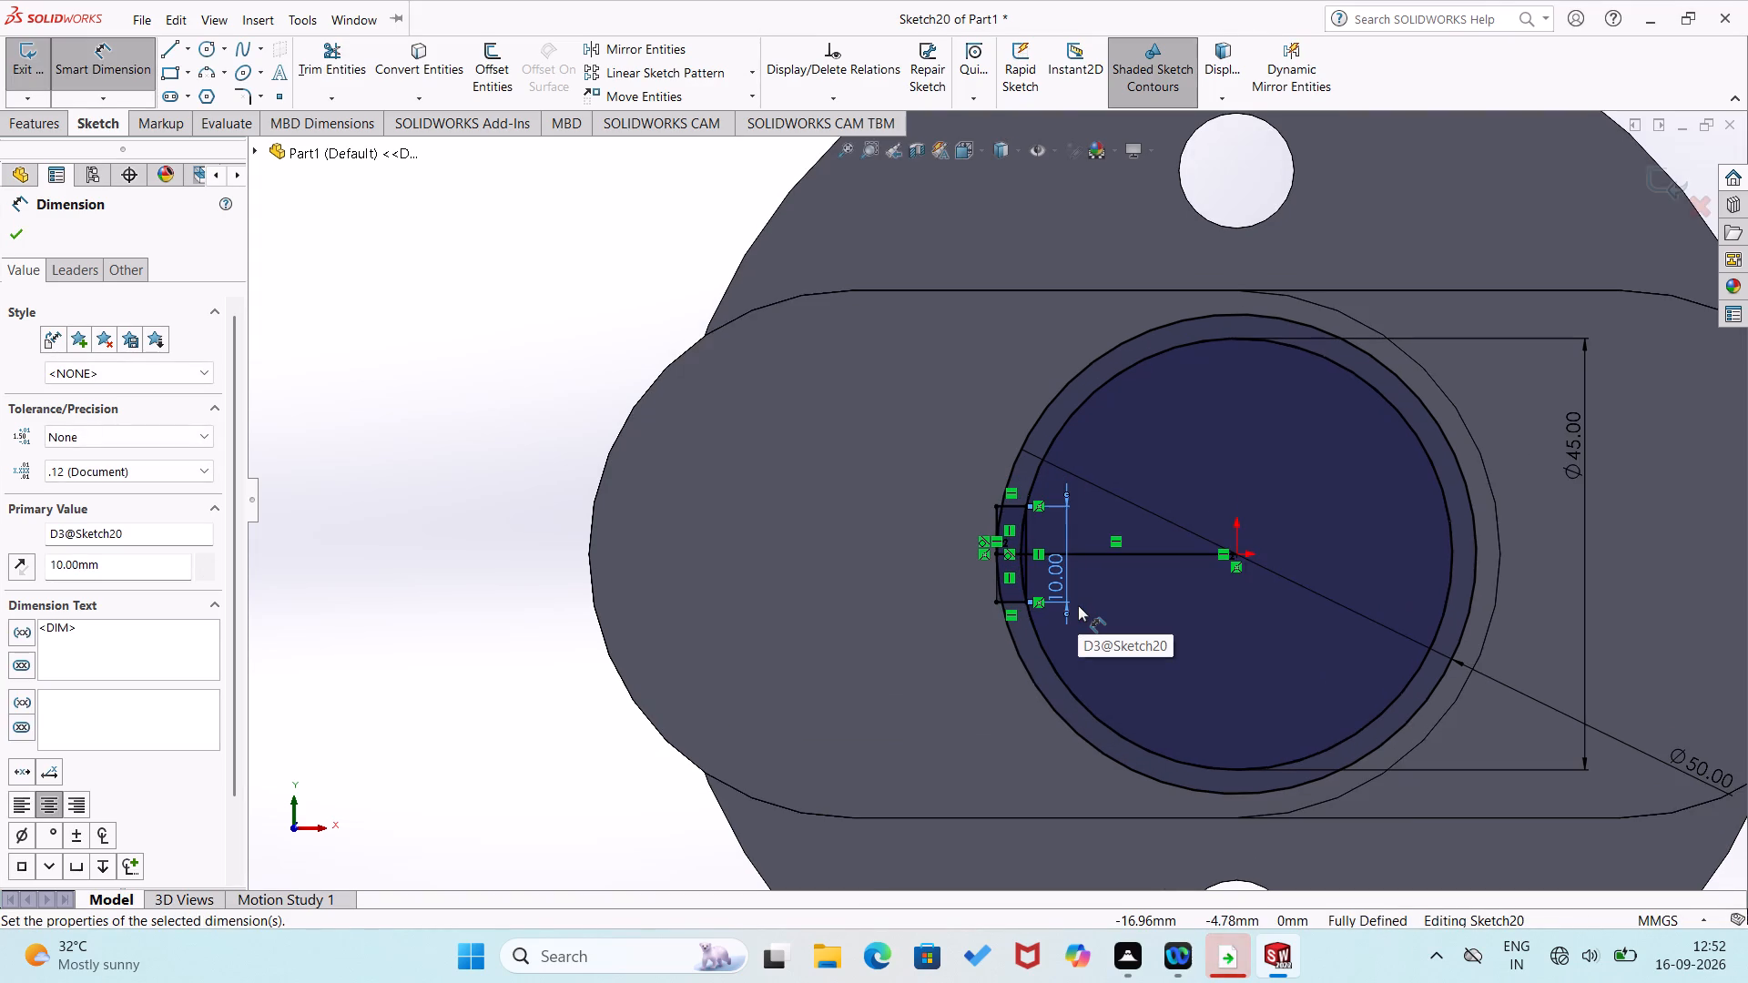
scroll(1078, 605, "down", 3)
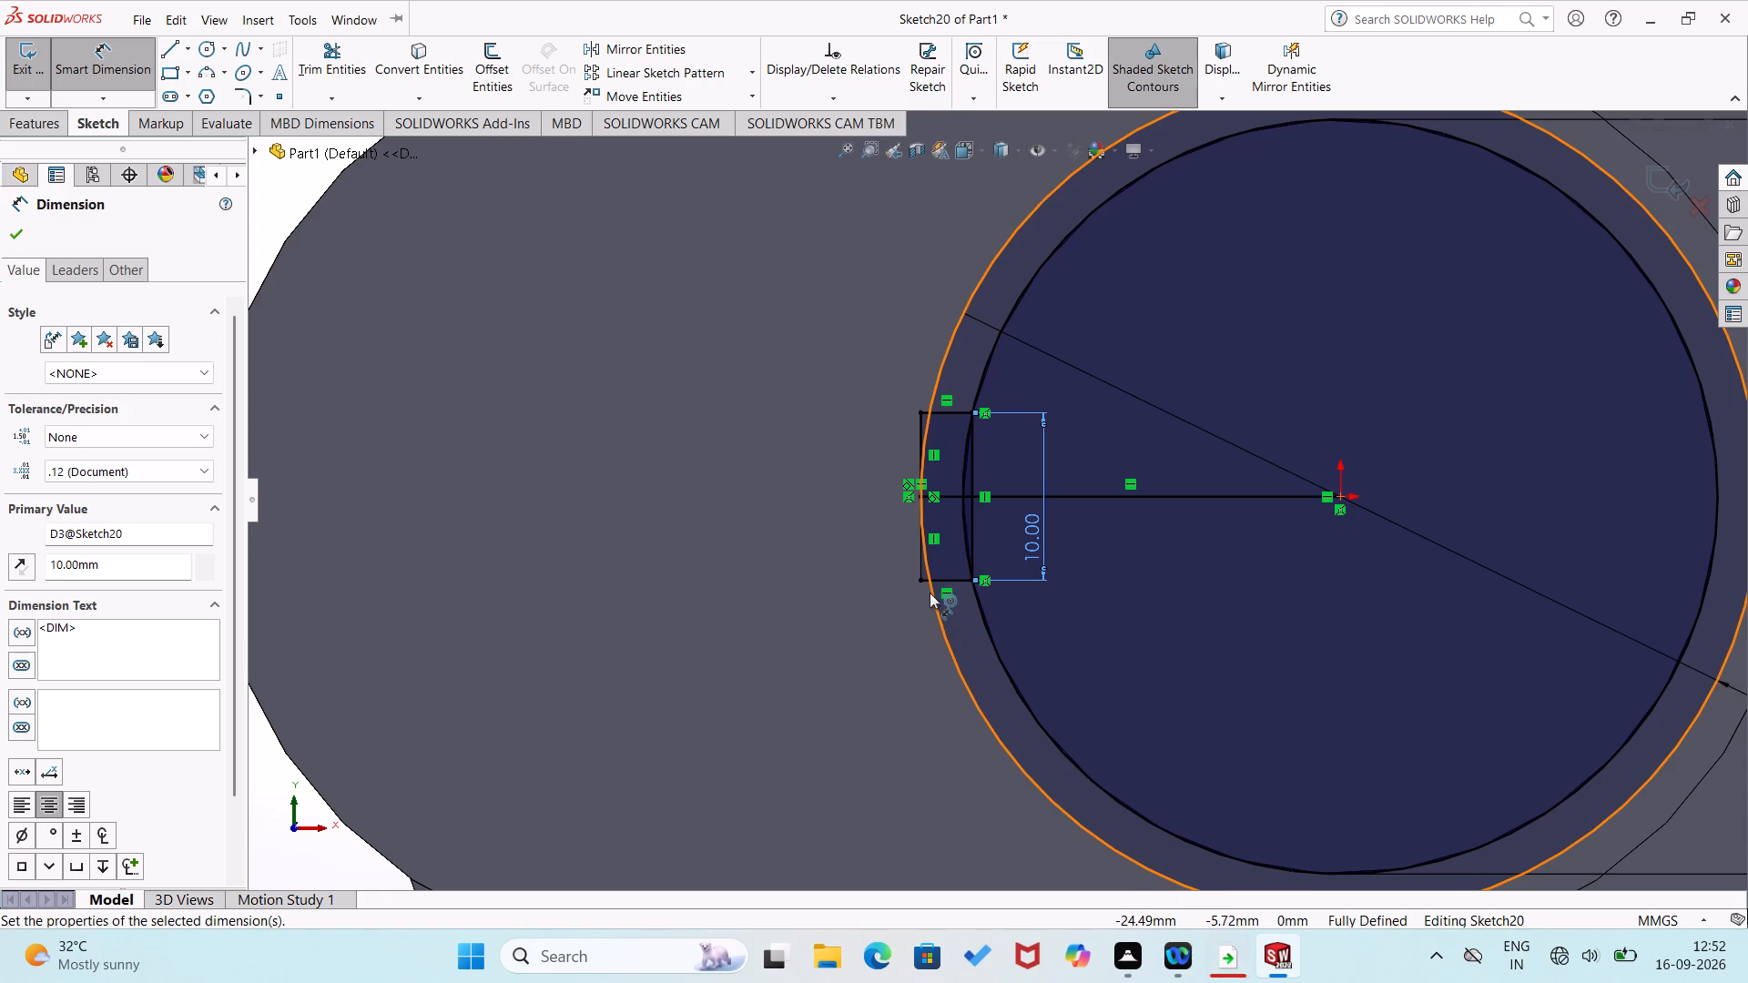
scroll(928, 580, "down", 7)
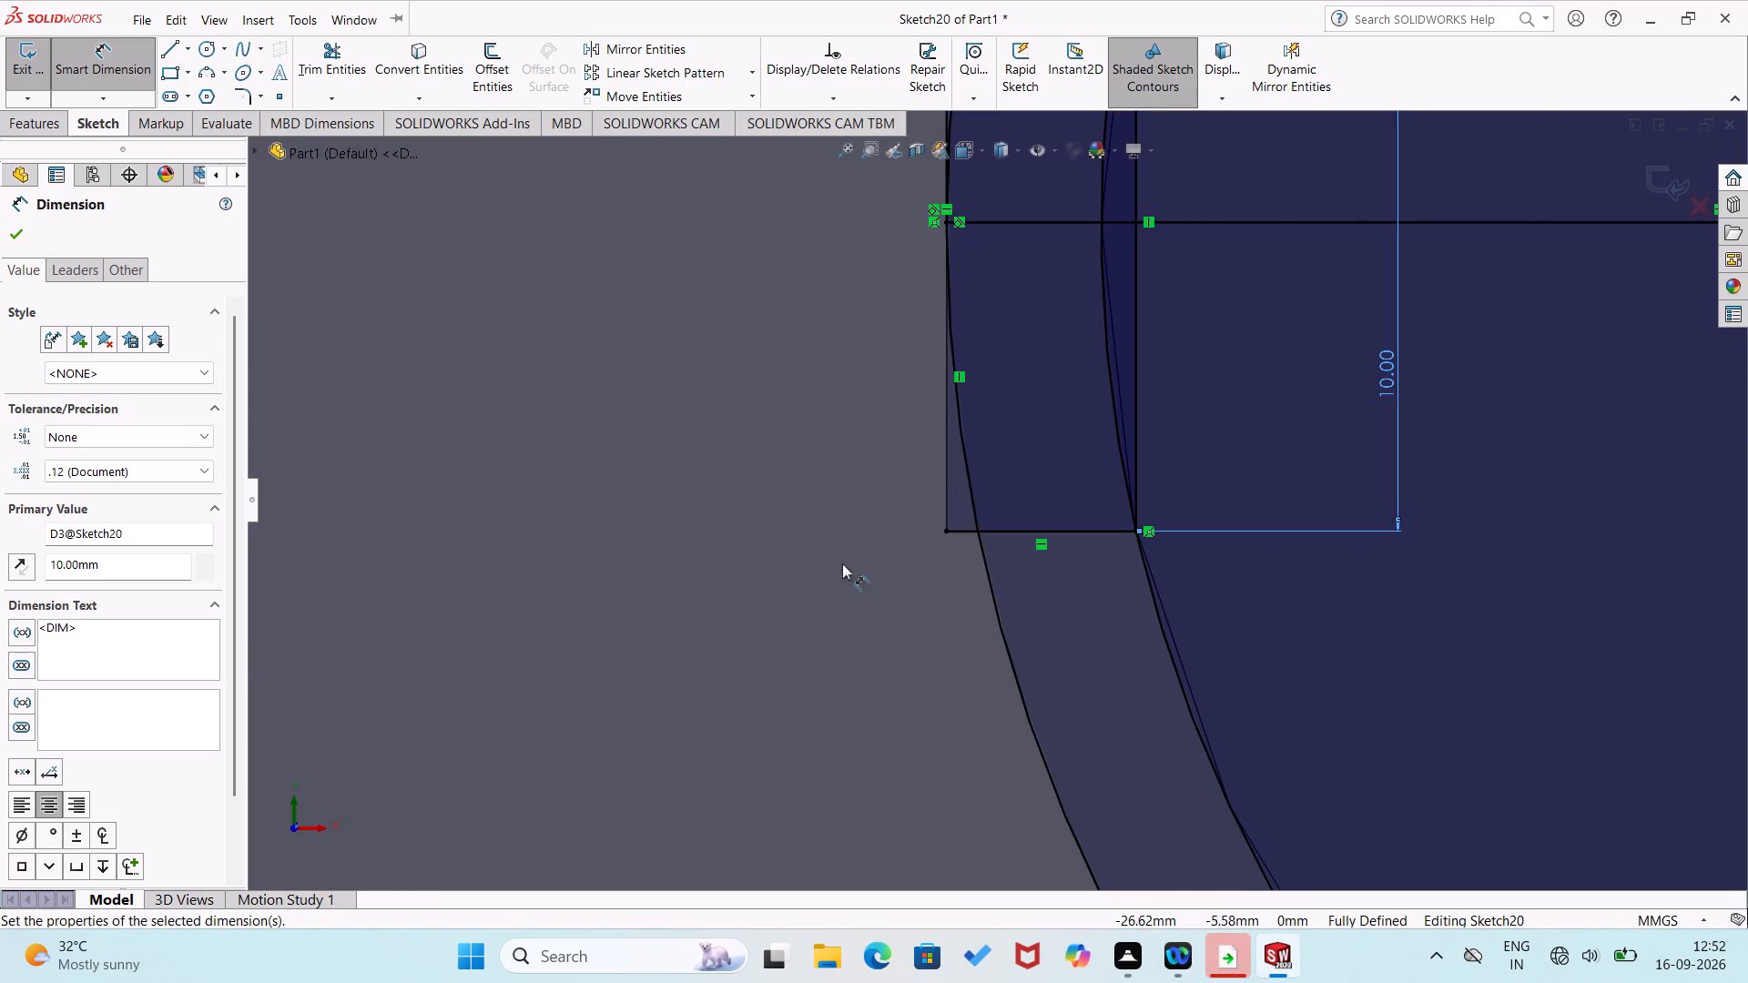
left_click(346, 85)
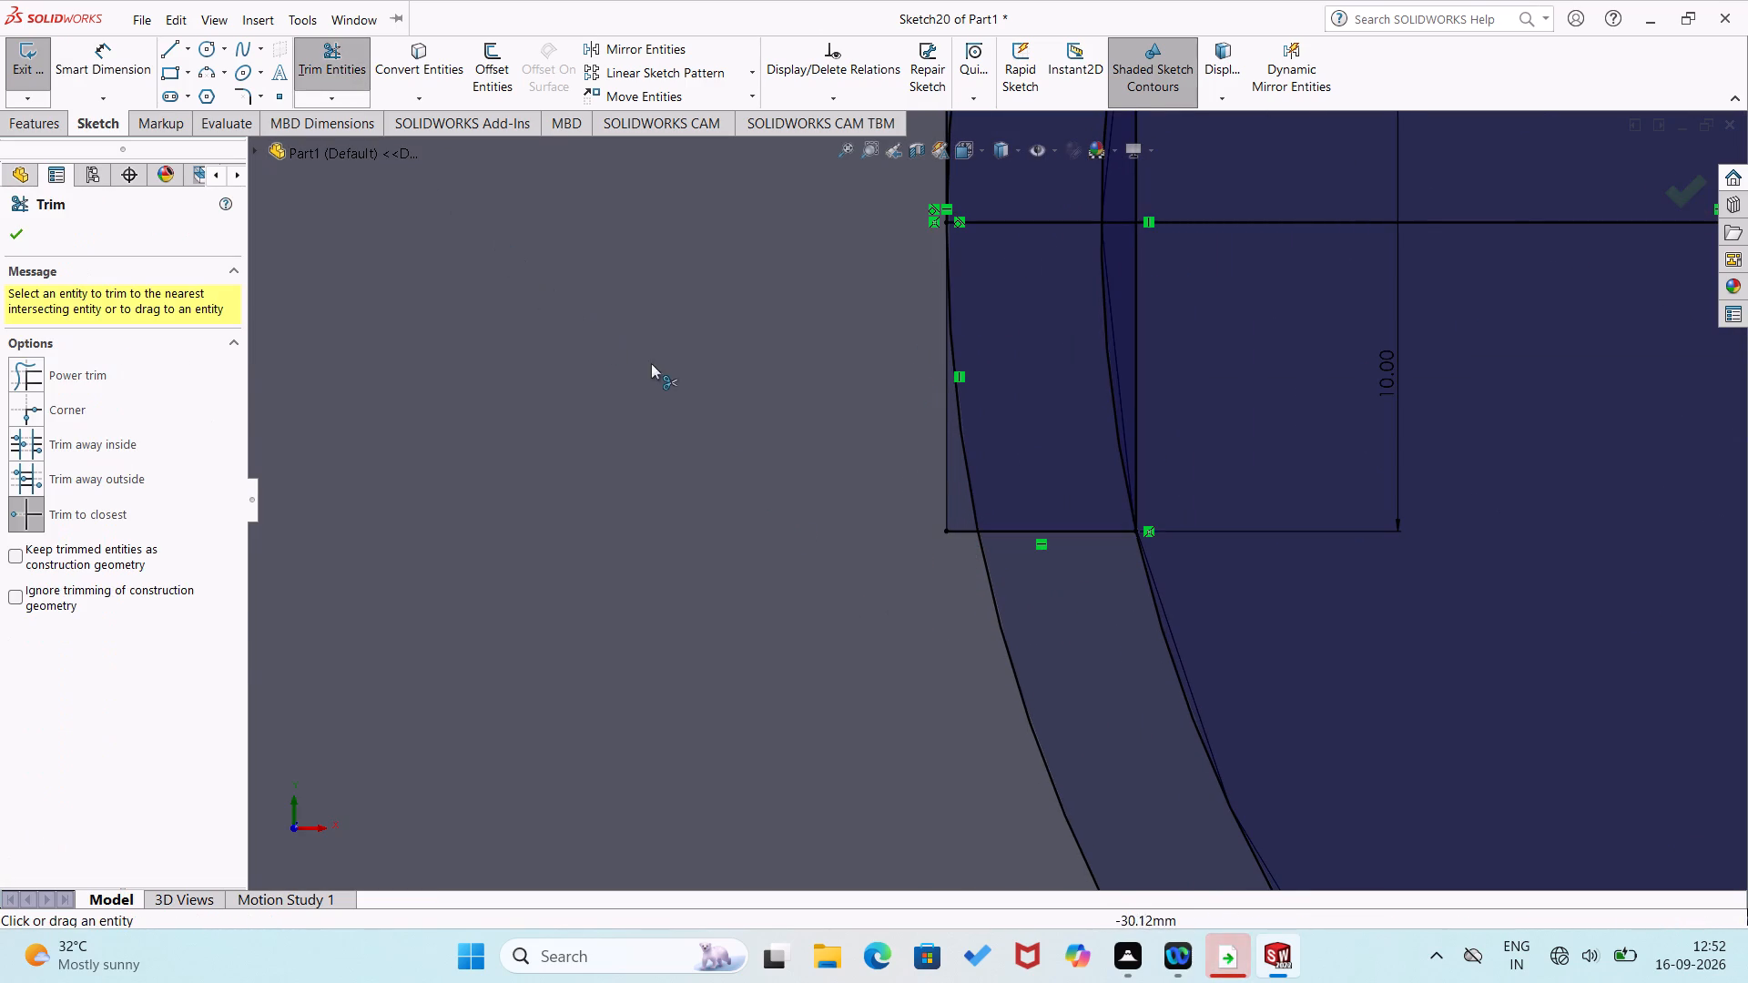
left_click(960, 529)
left_click(943, 509)
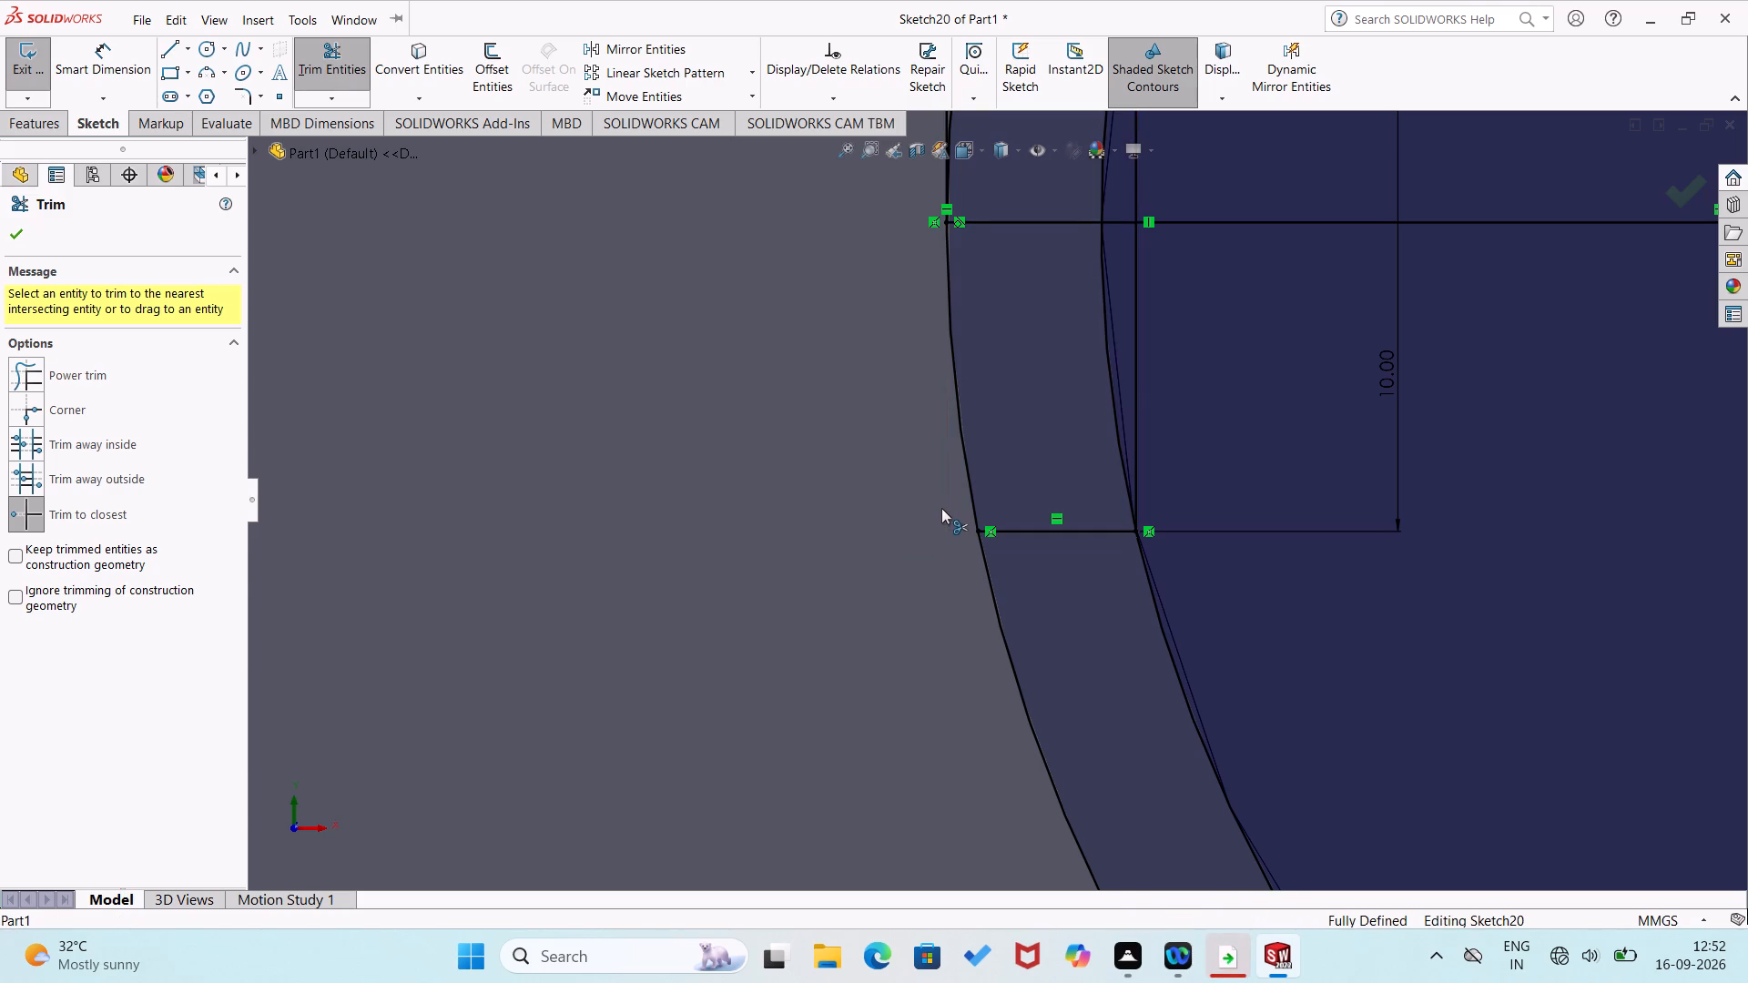
scroll(915, 517, "up", 5)
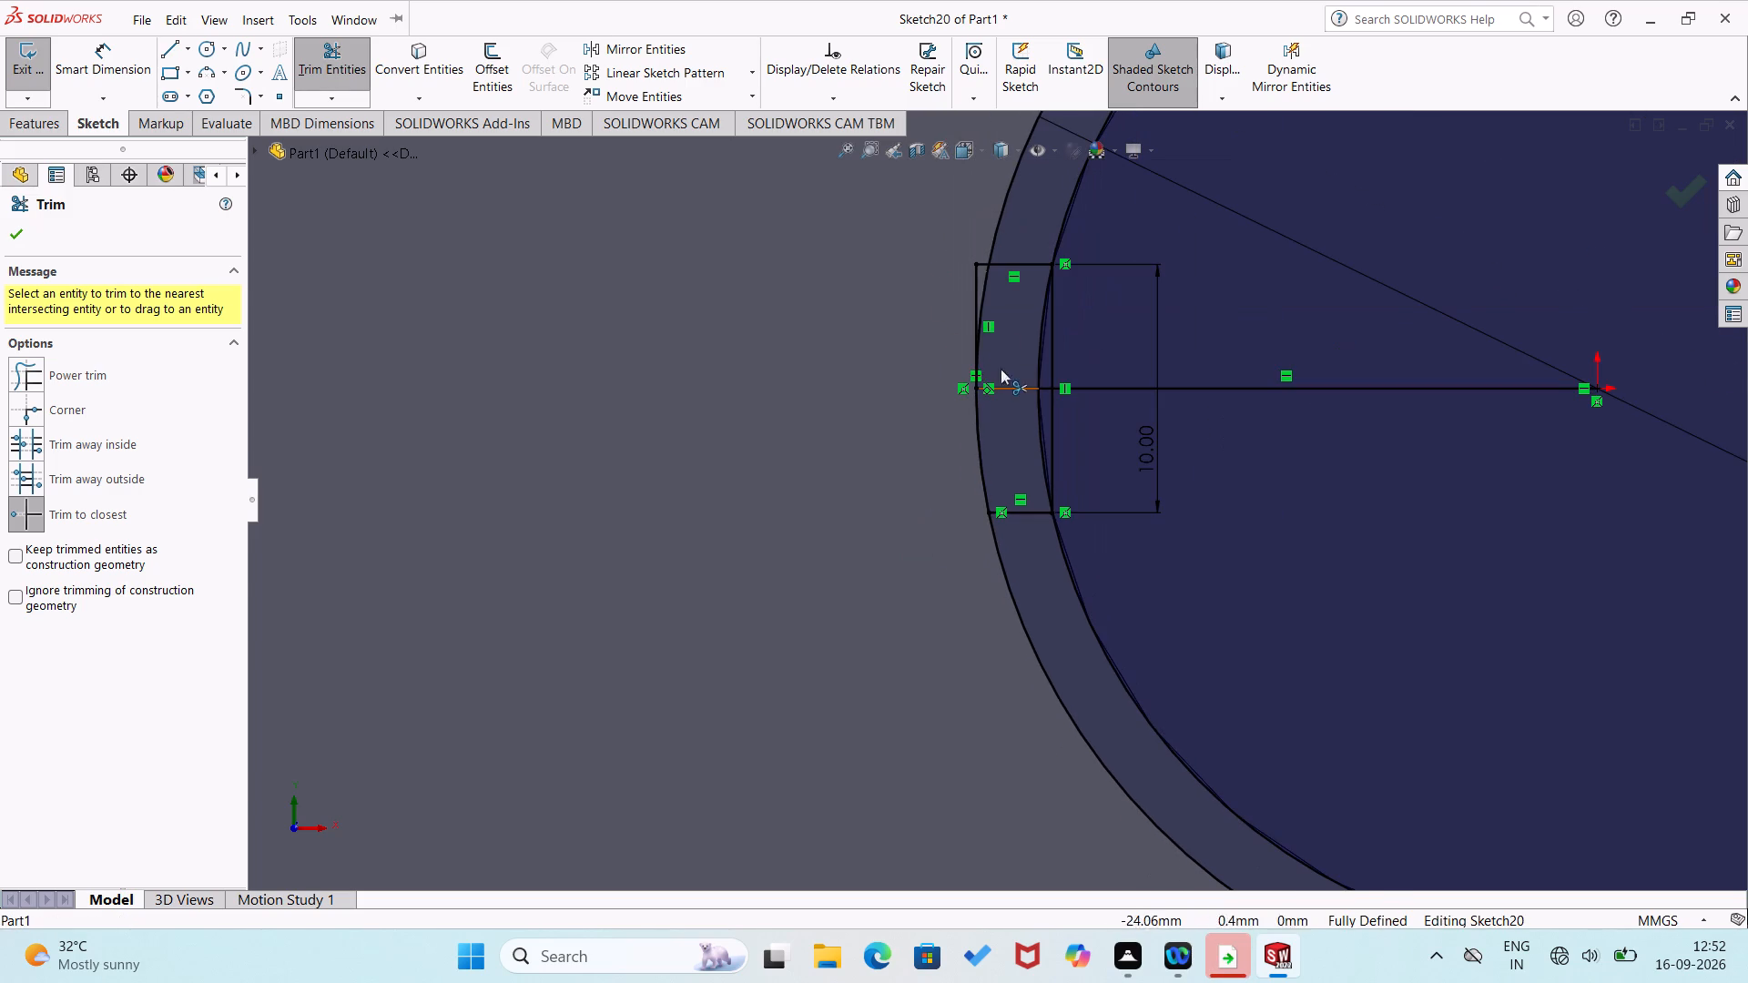
left_click(984, 262)
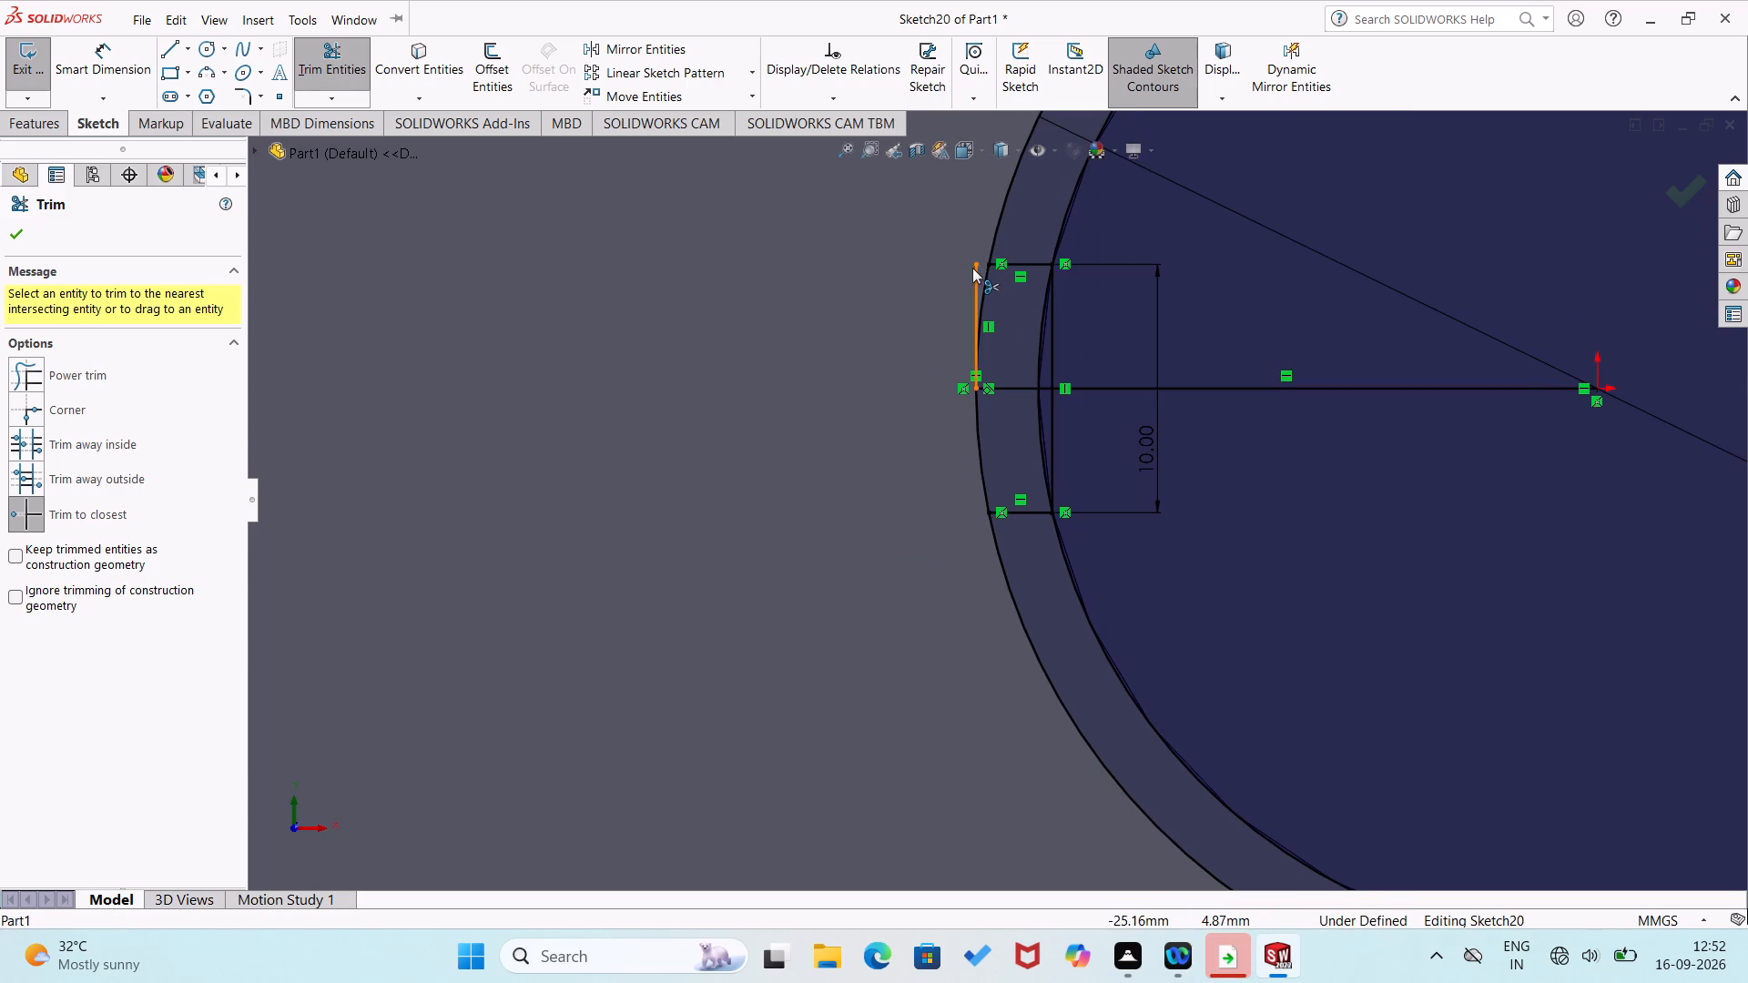
left_click(972, 268)
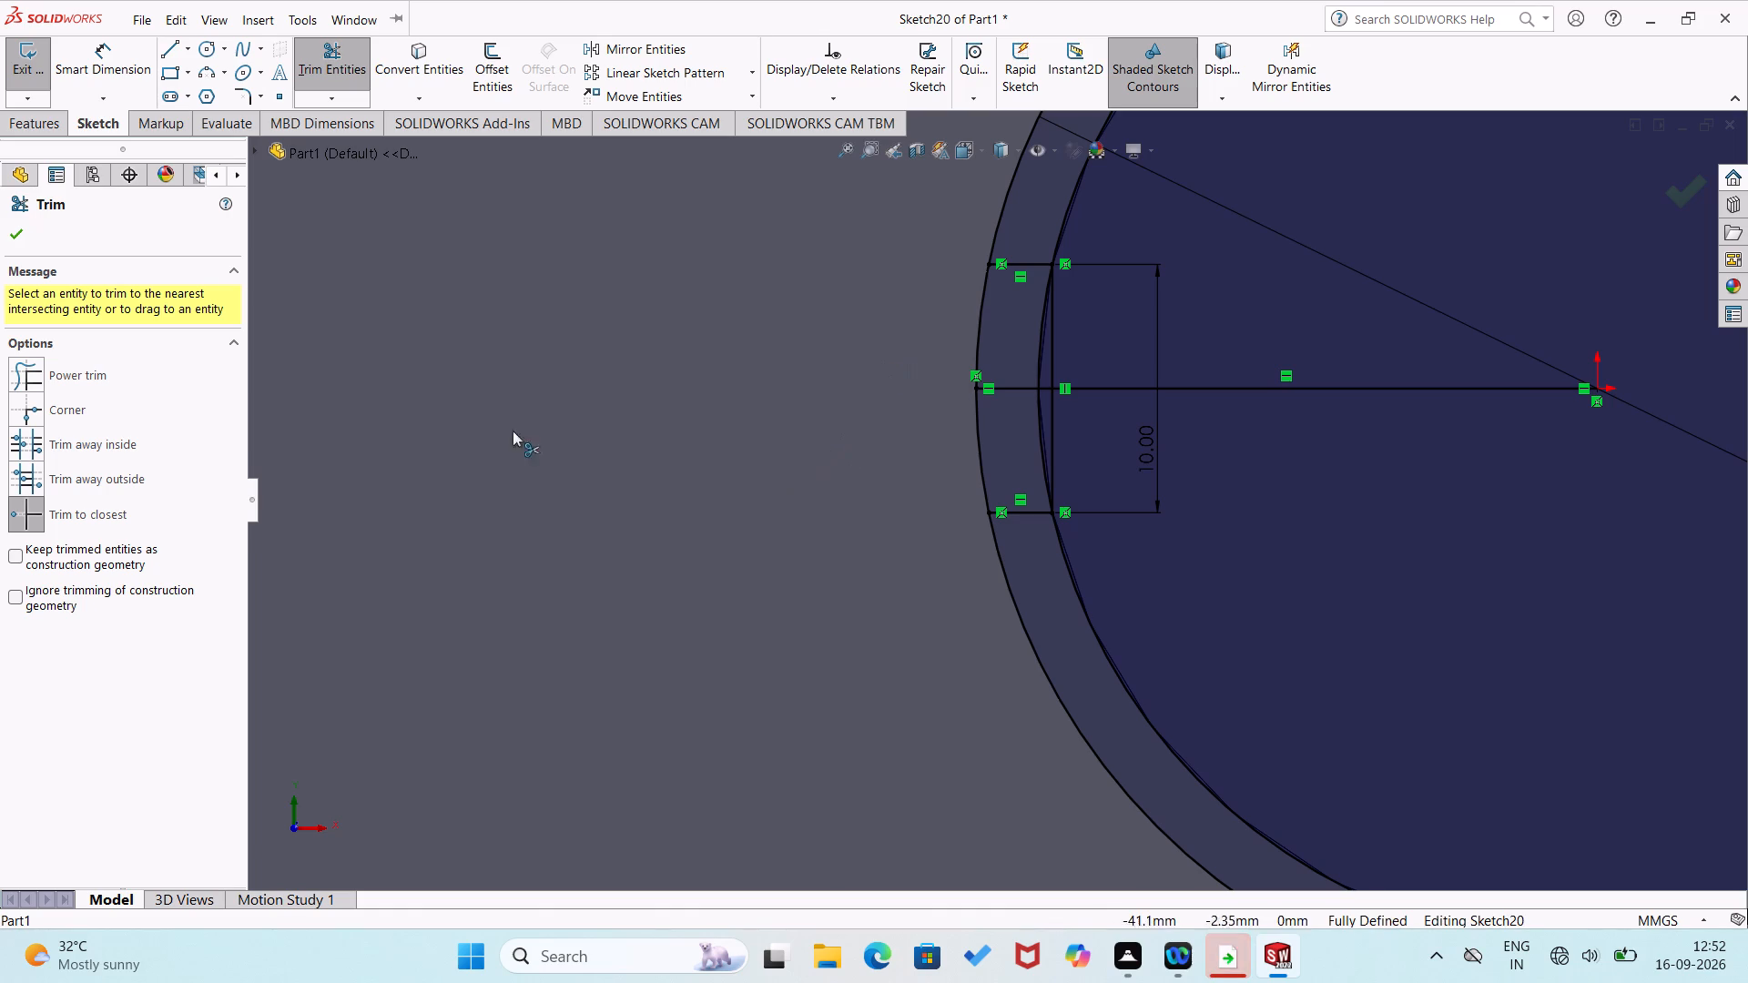
left_click(19, 233)
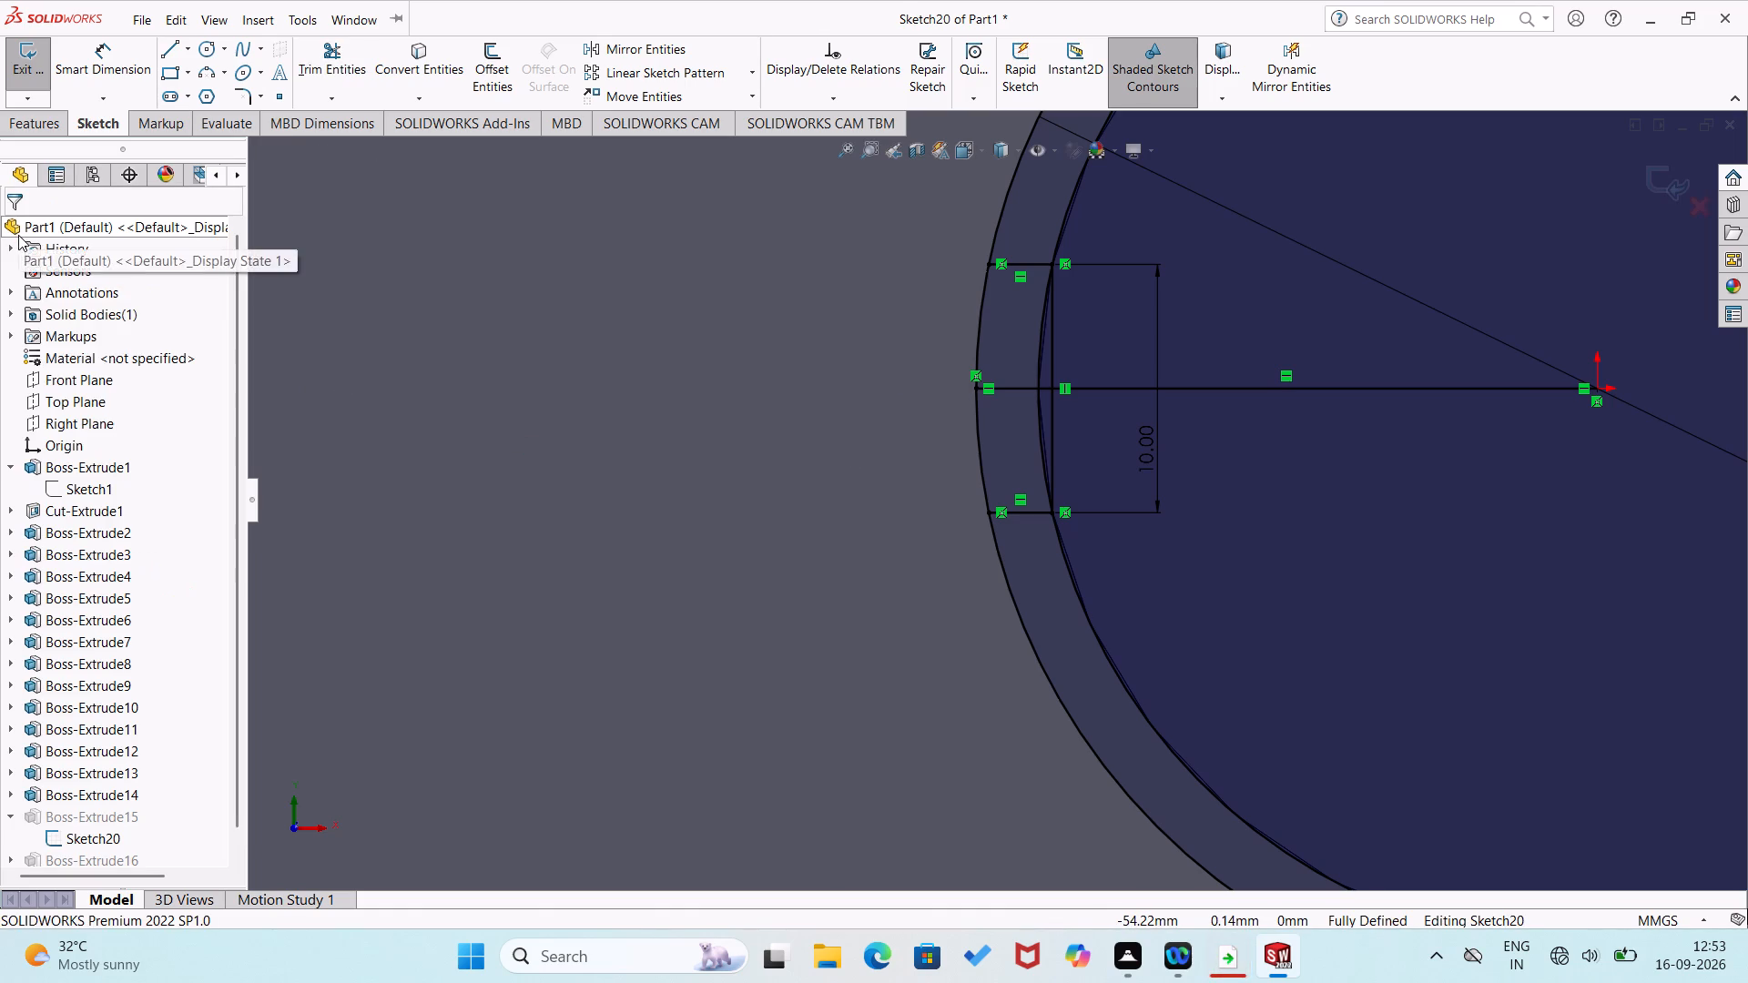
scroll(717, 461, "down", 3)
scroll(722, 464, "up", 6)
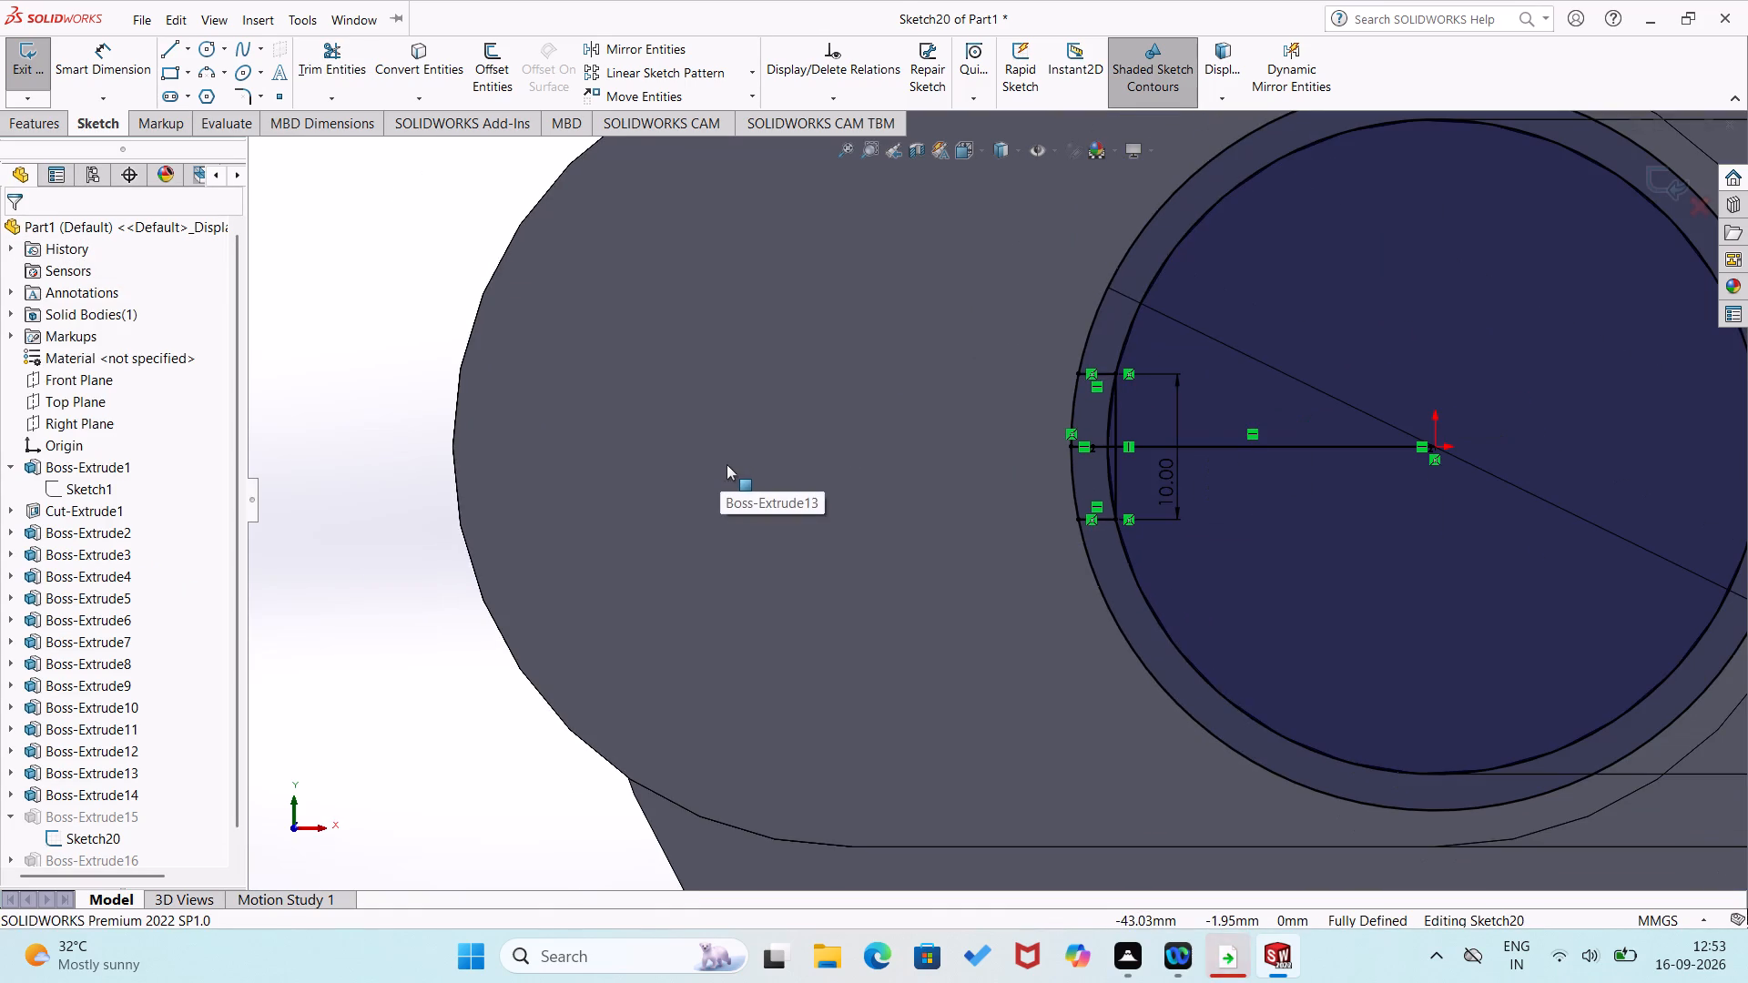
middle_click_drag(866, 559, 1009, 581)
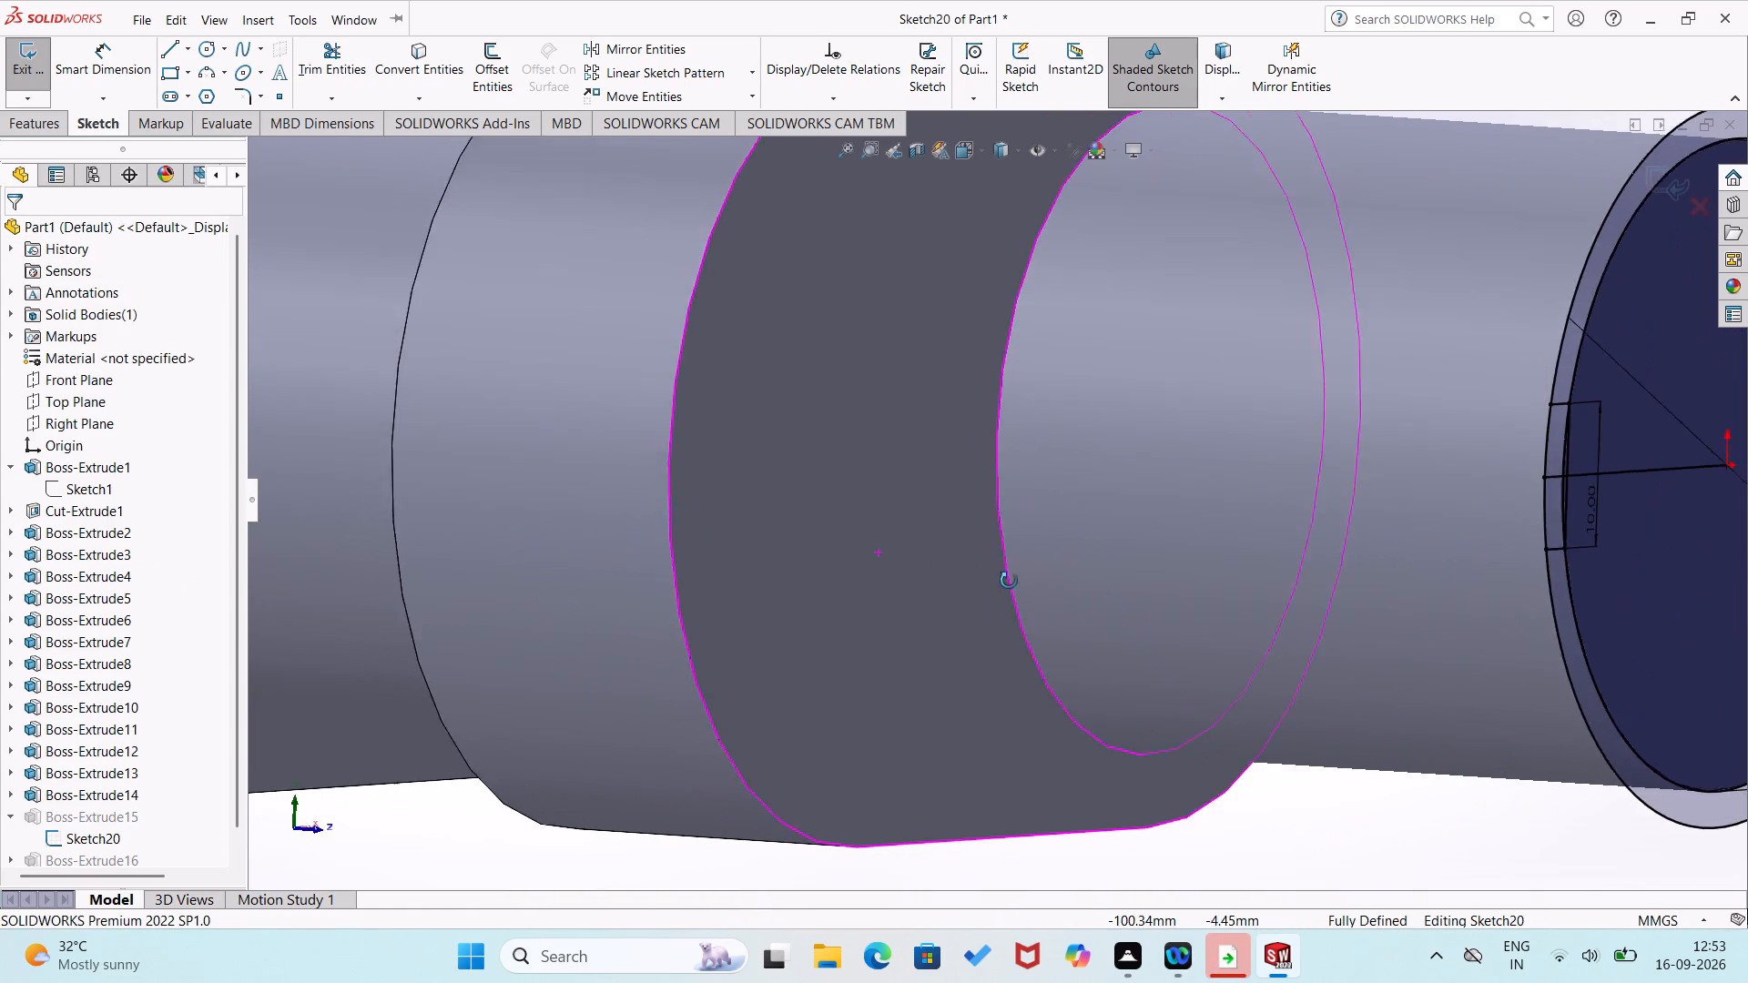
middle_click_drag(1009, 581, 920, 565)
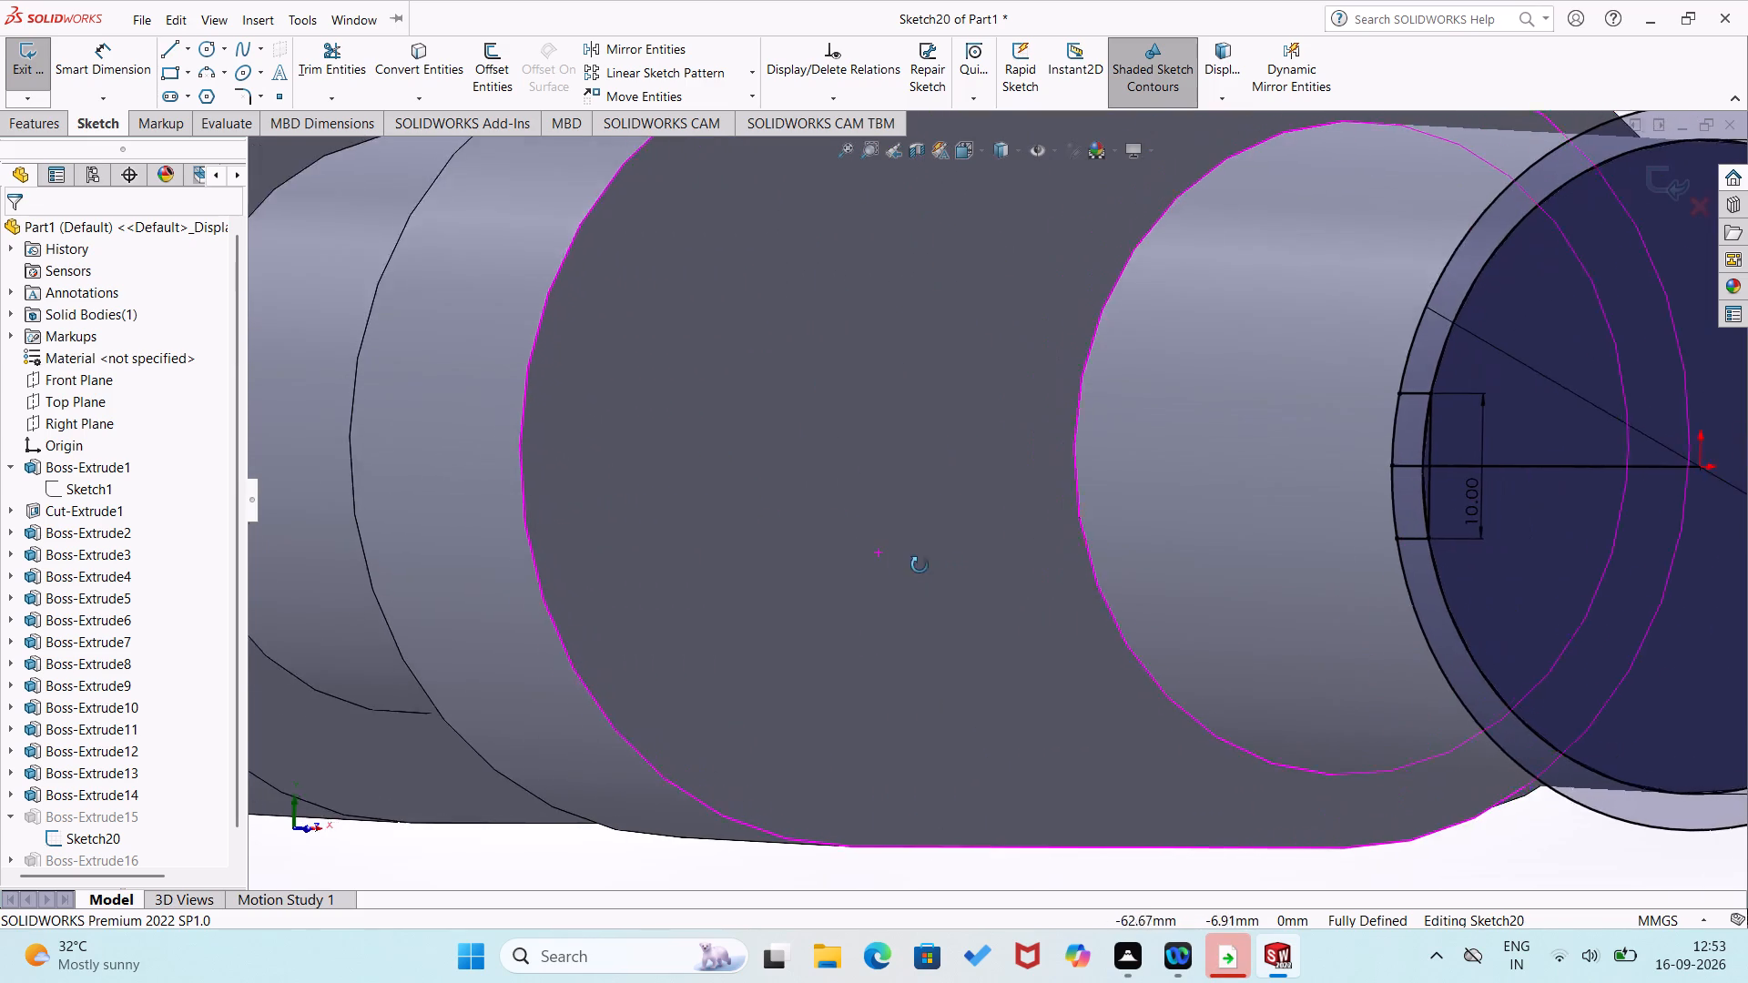
Trim away the 50 mm circle's arc between the two short horizontal lines, undoing any accidental trim of the 45 mm circle.
middle_click_drag(920, 565, 857, 565)
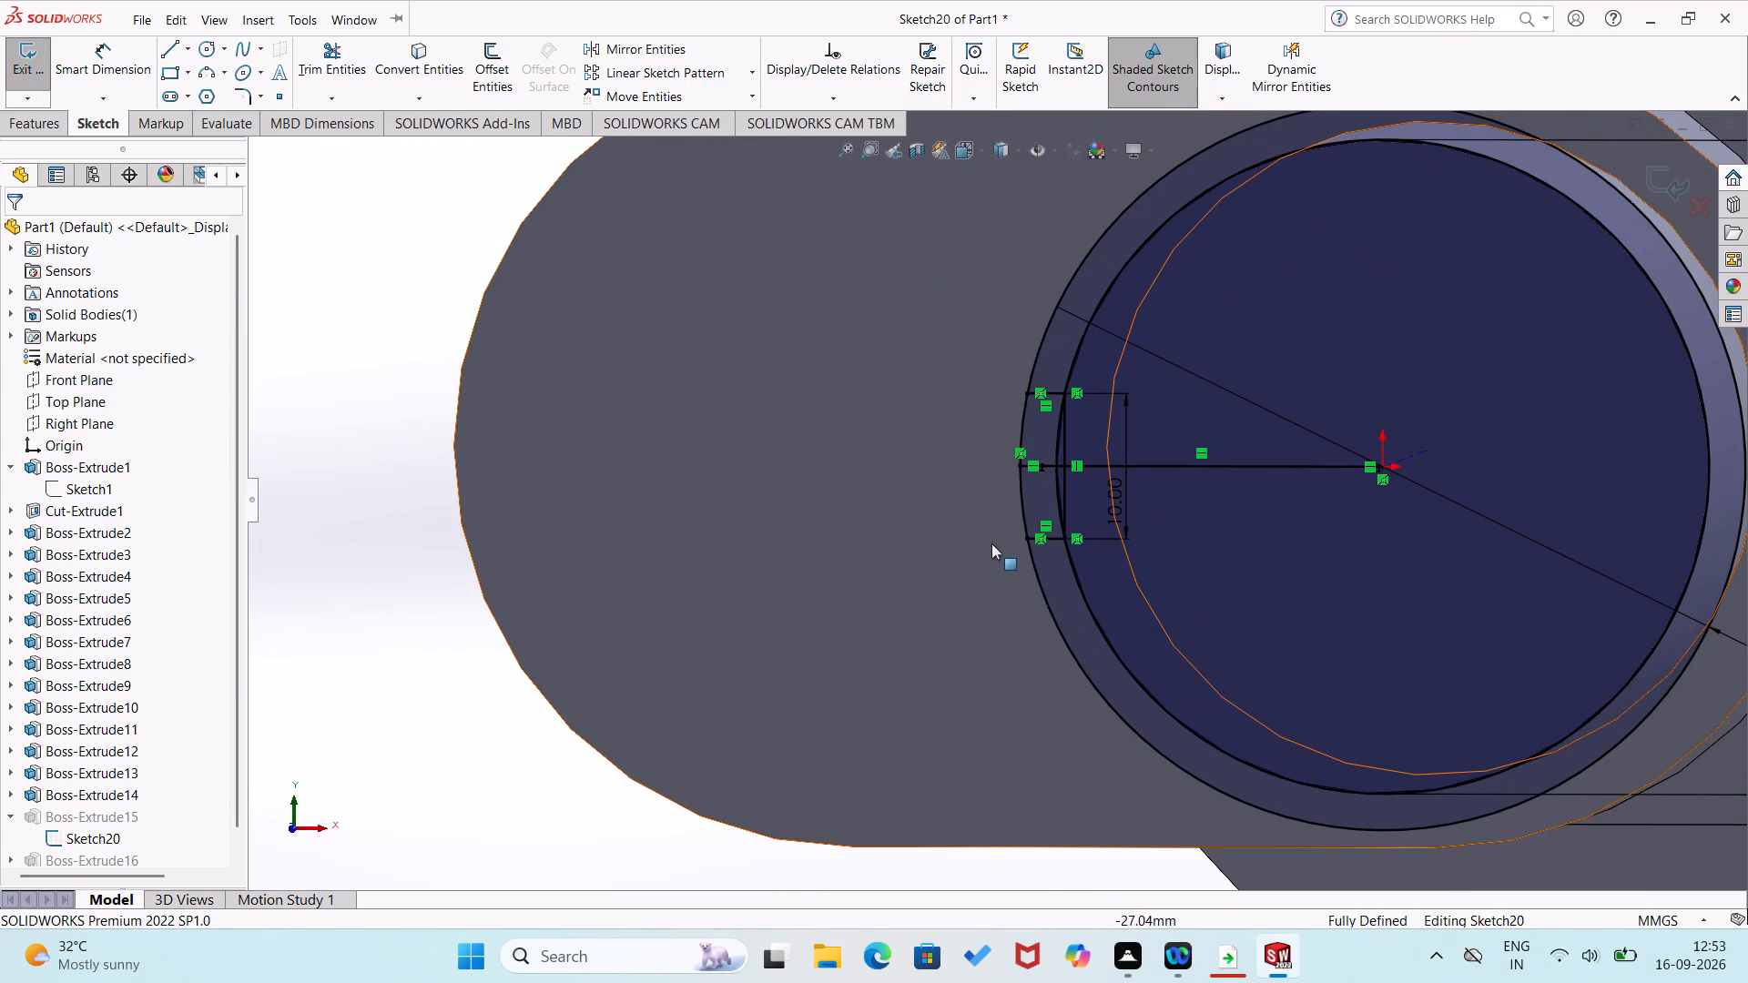
scroll(1007, 524, "up", 1)
scroll(1007, 524, "down", 6)
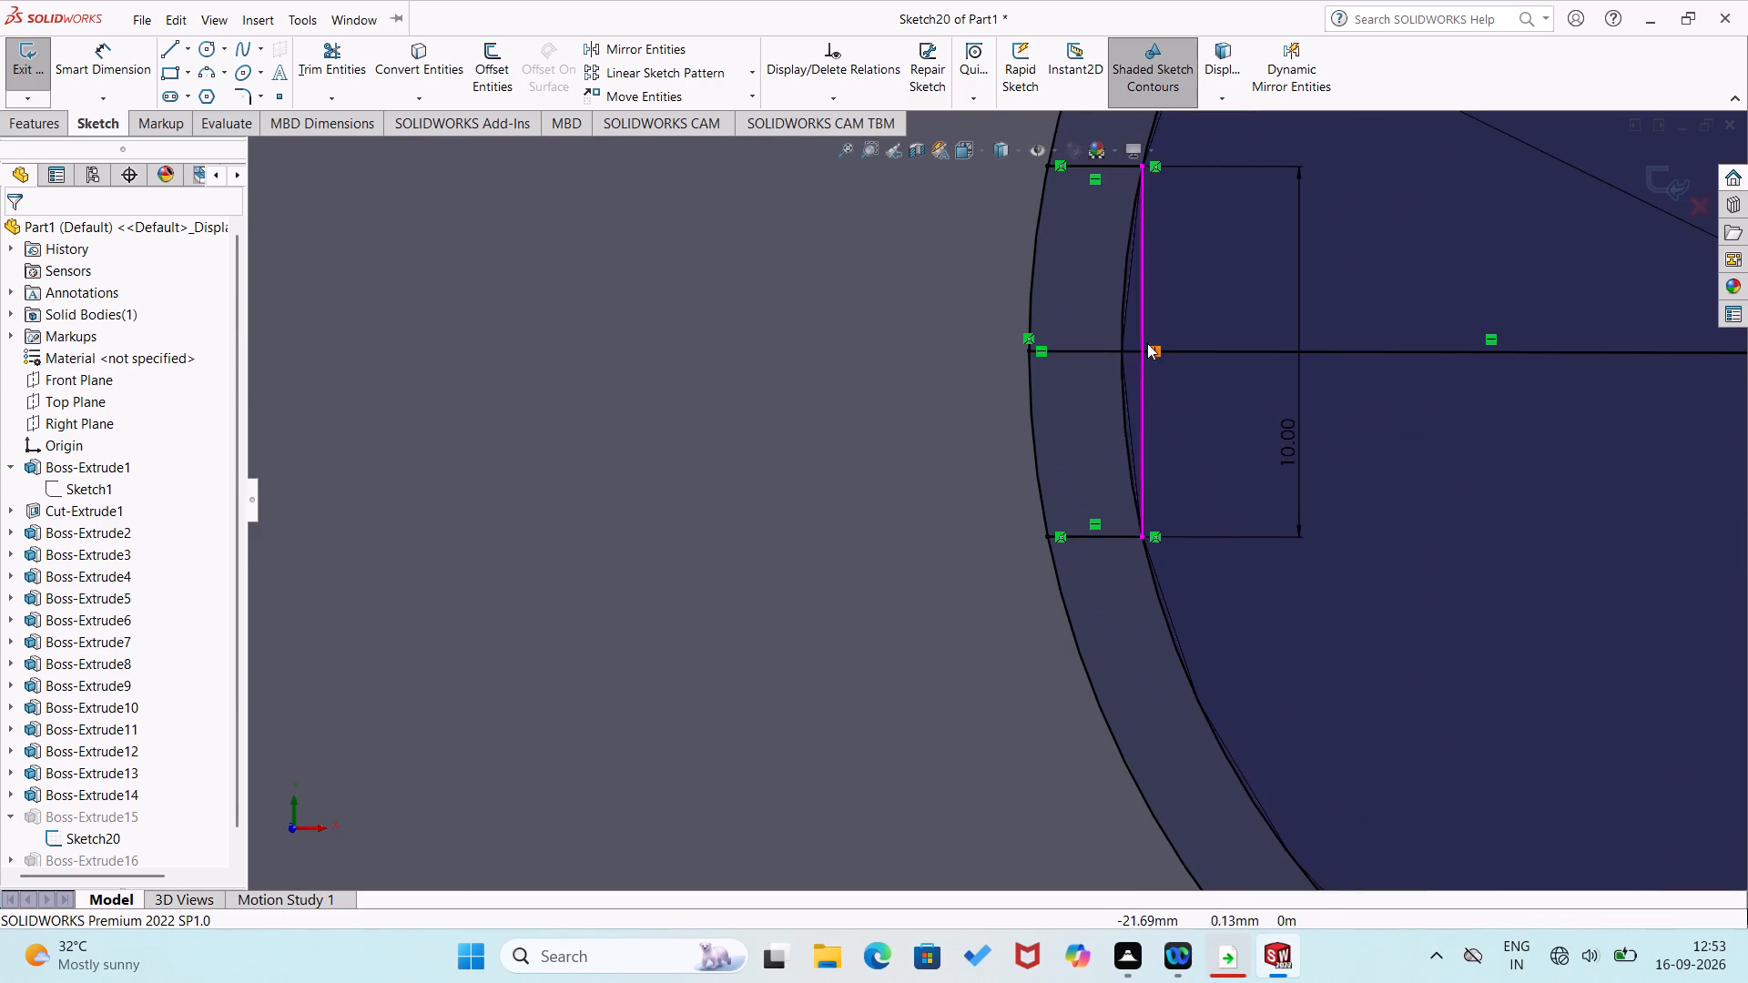
left_click(1114, 327)
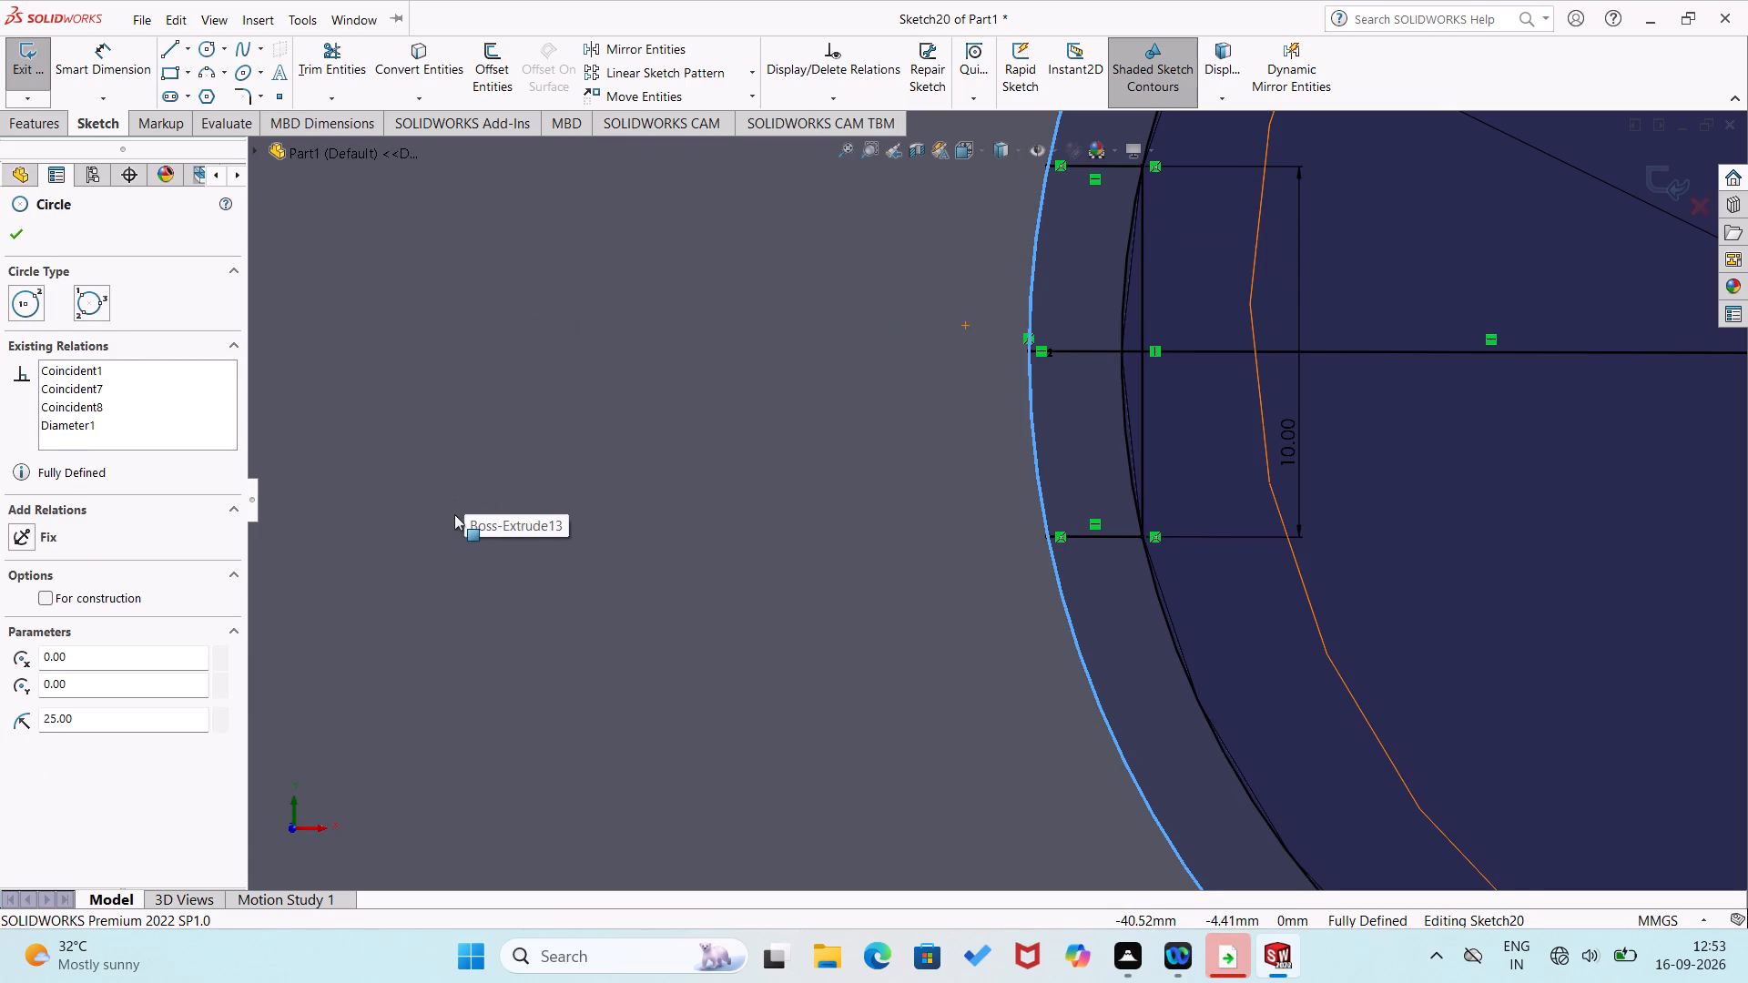
key("Escape")
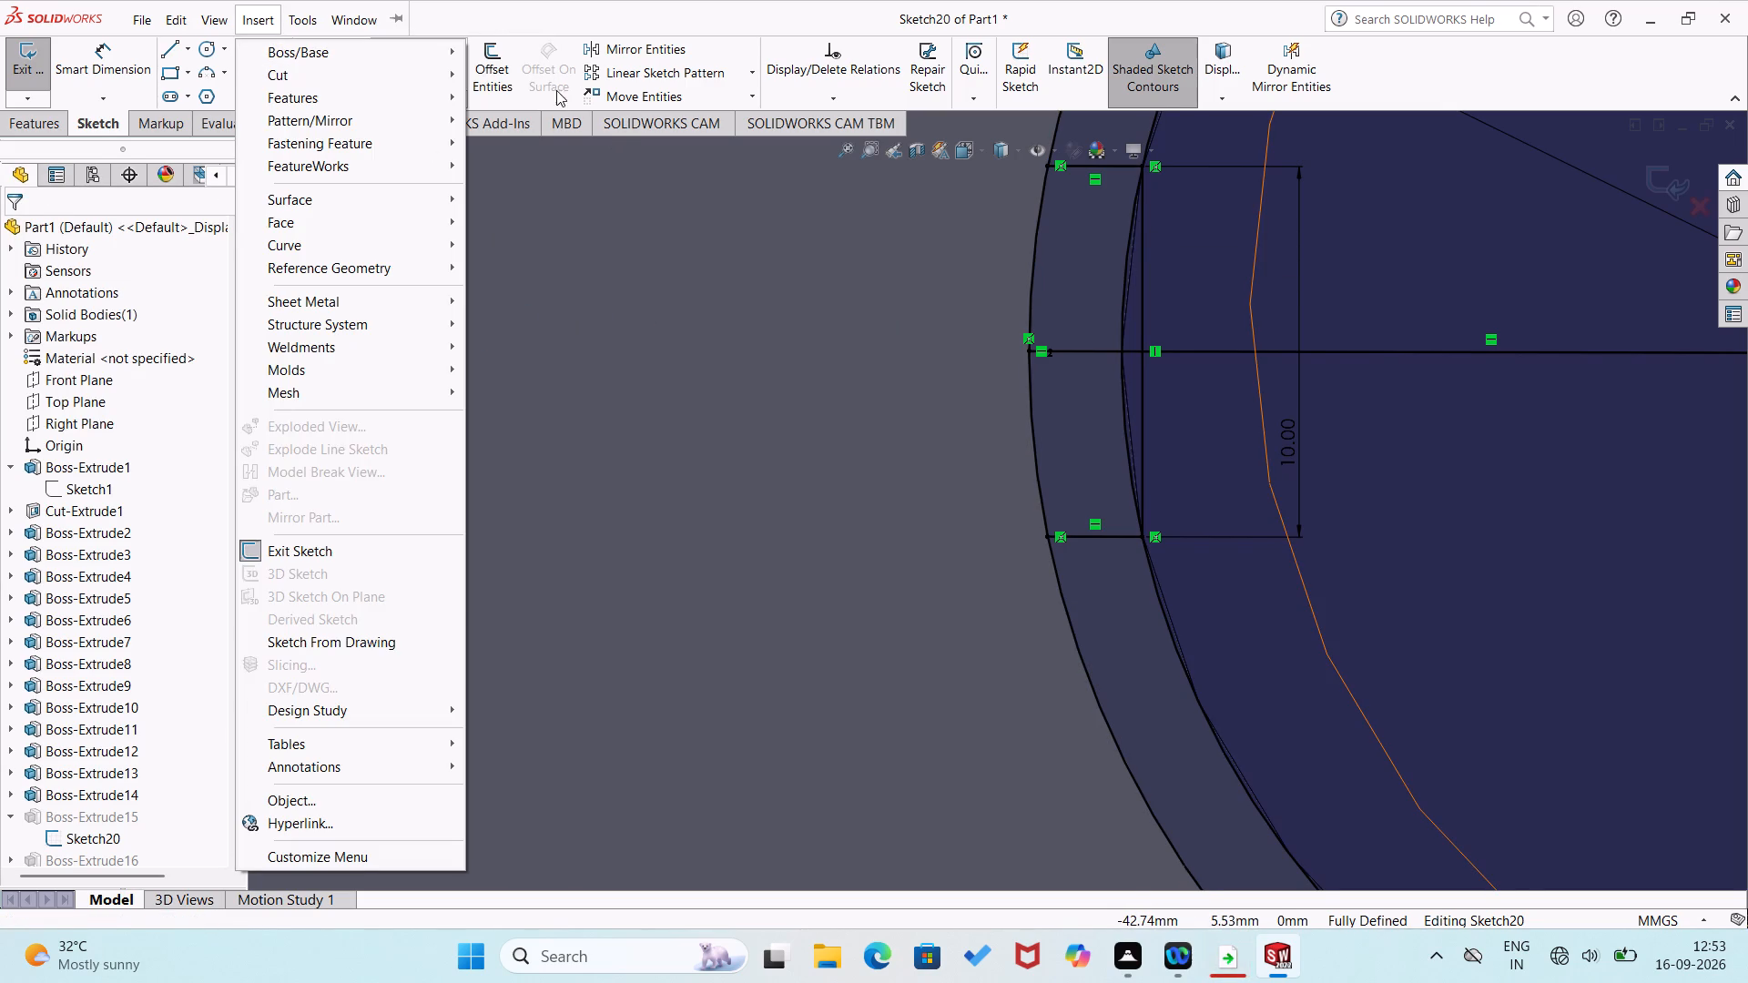
left_click(556, 225)
key("Escape")
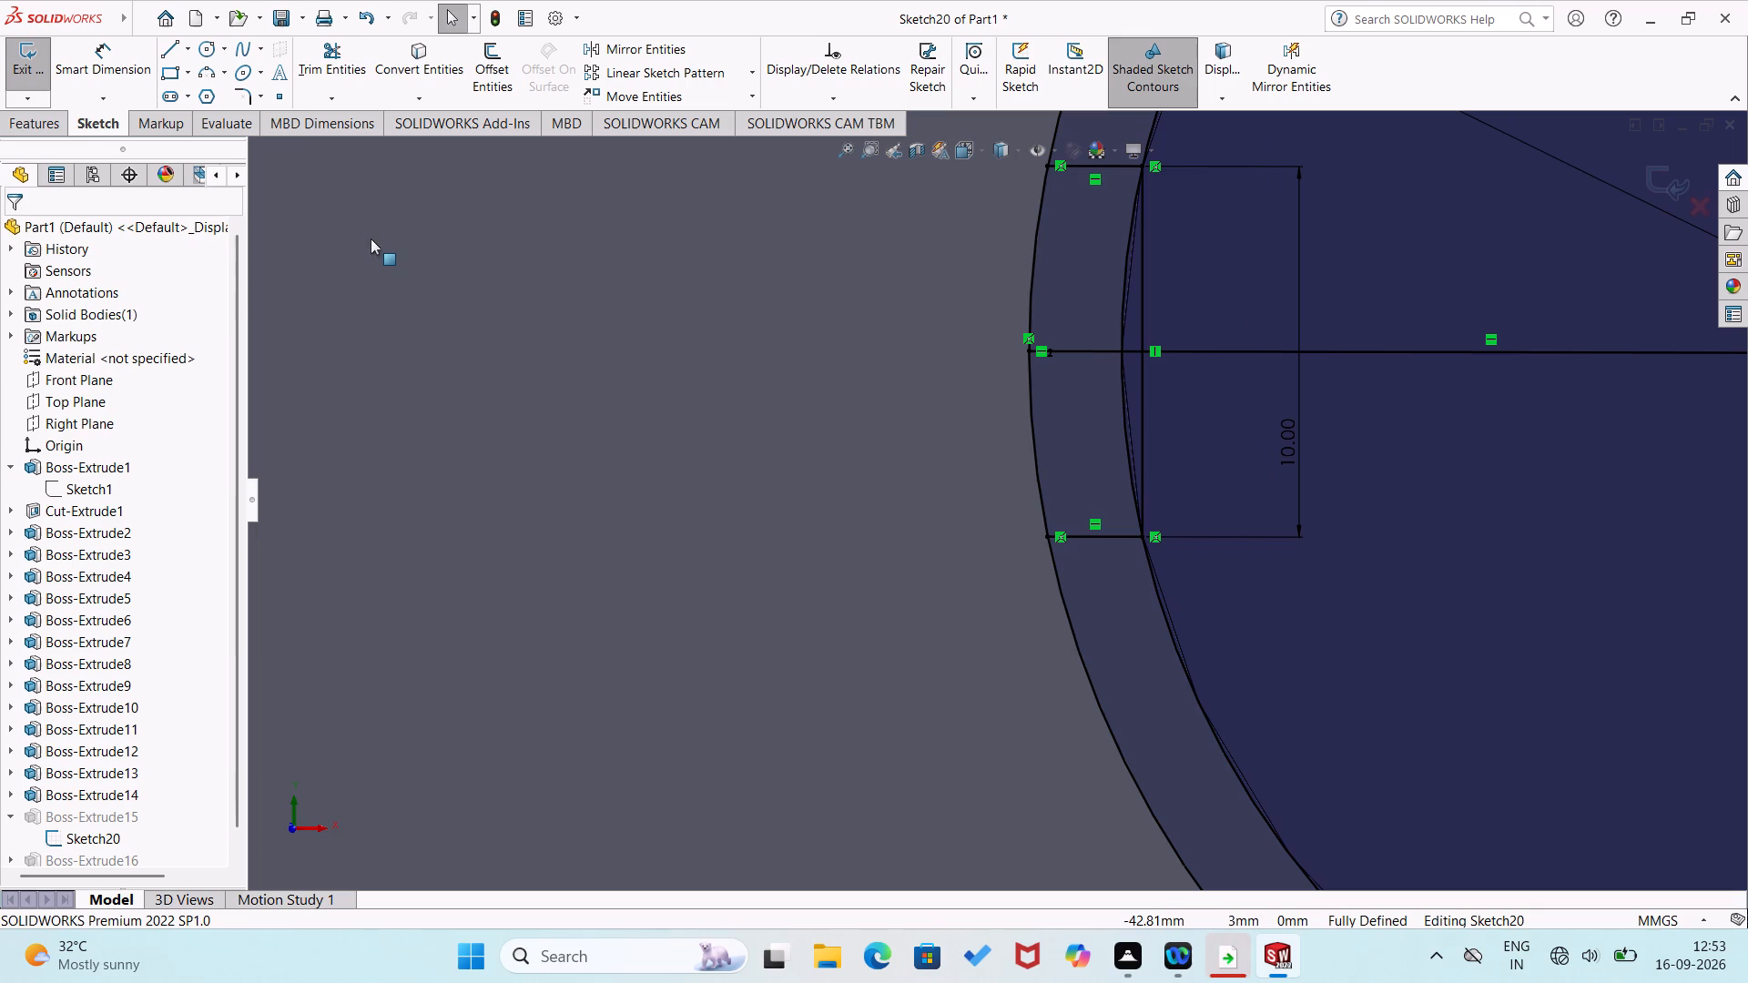
left_click(337, 75)
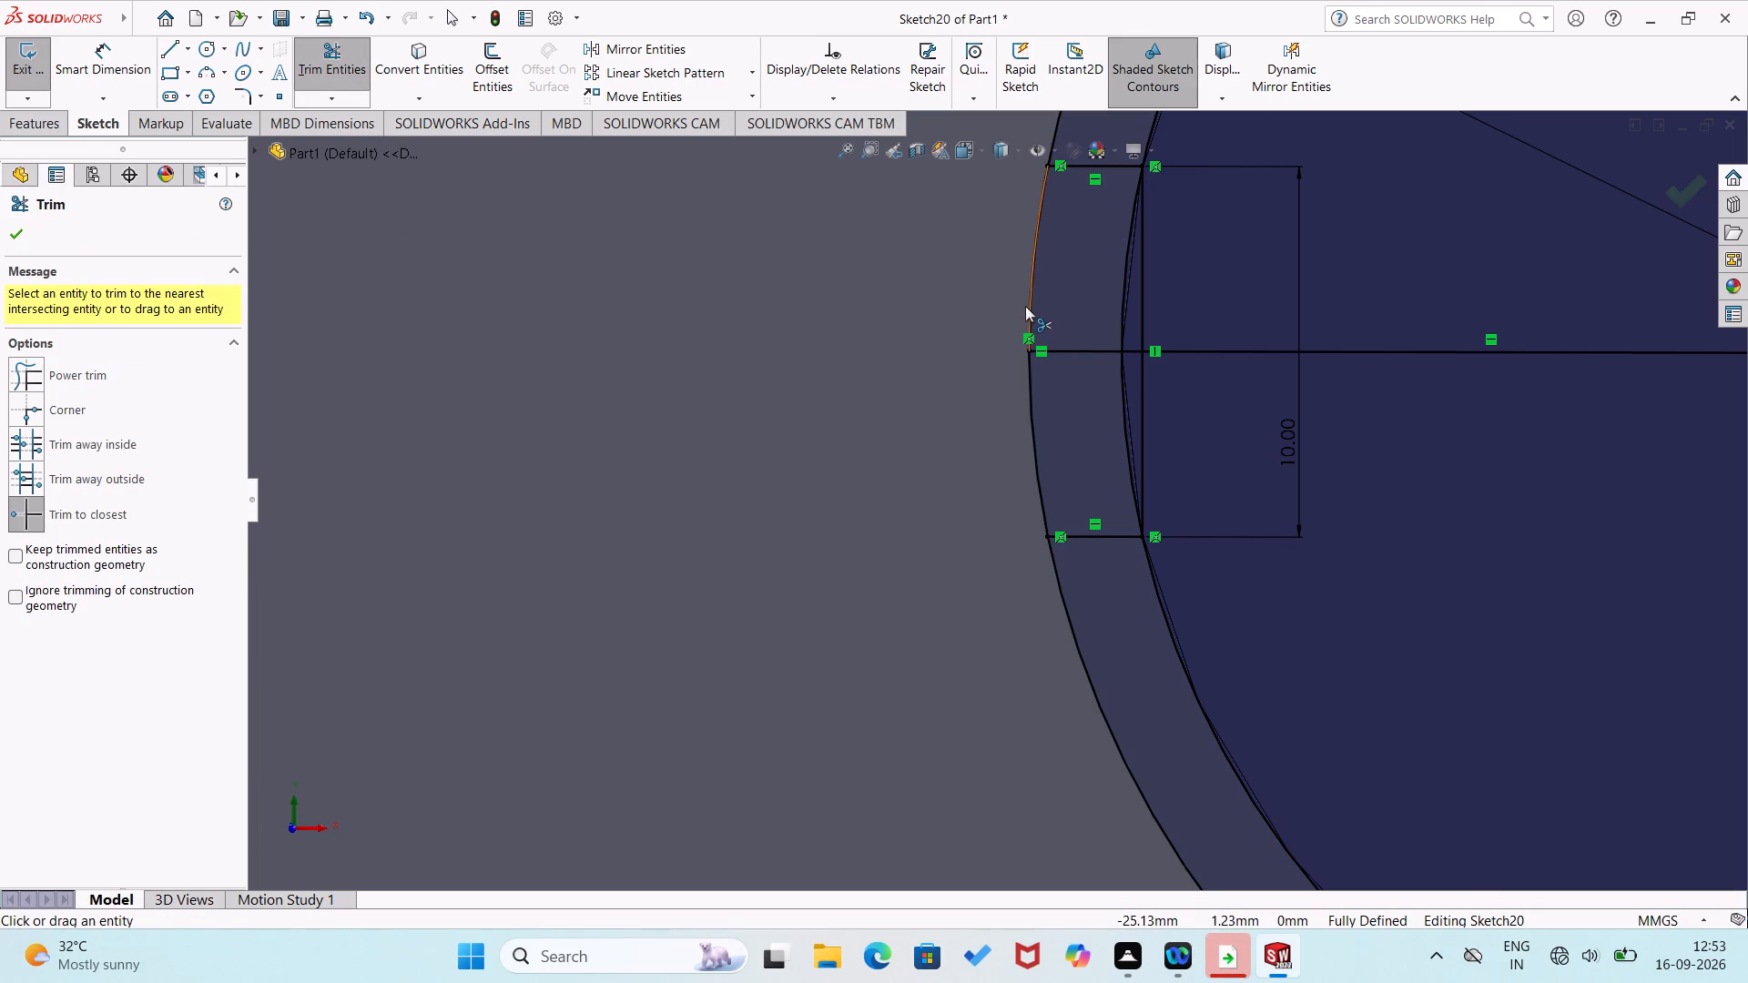
left_click(1026, 306)
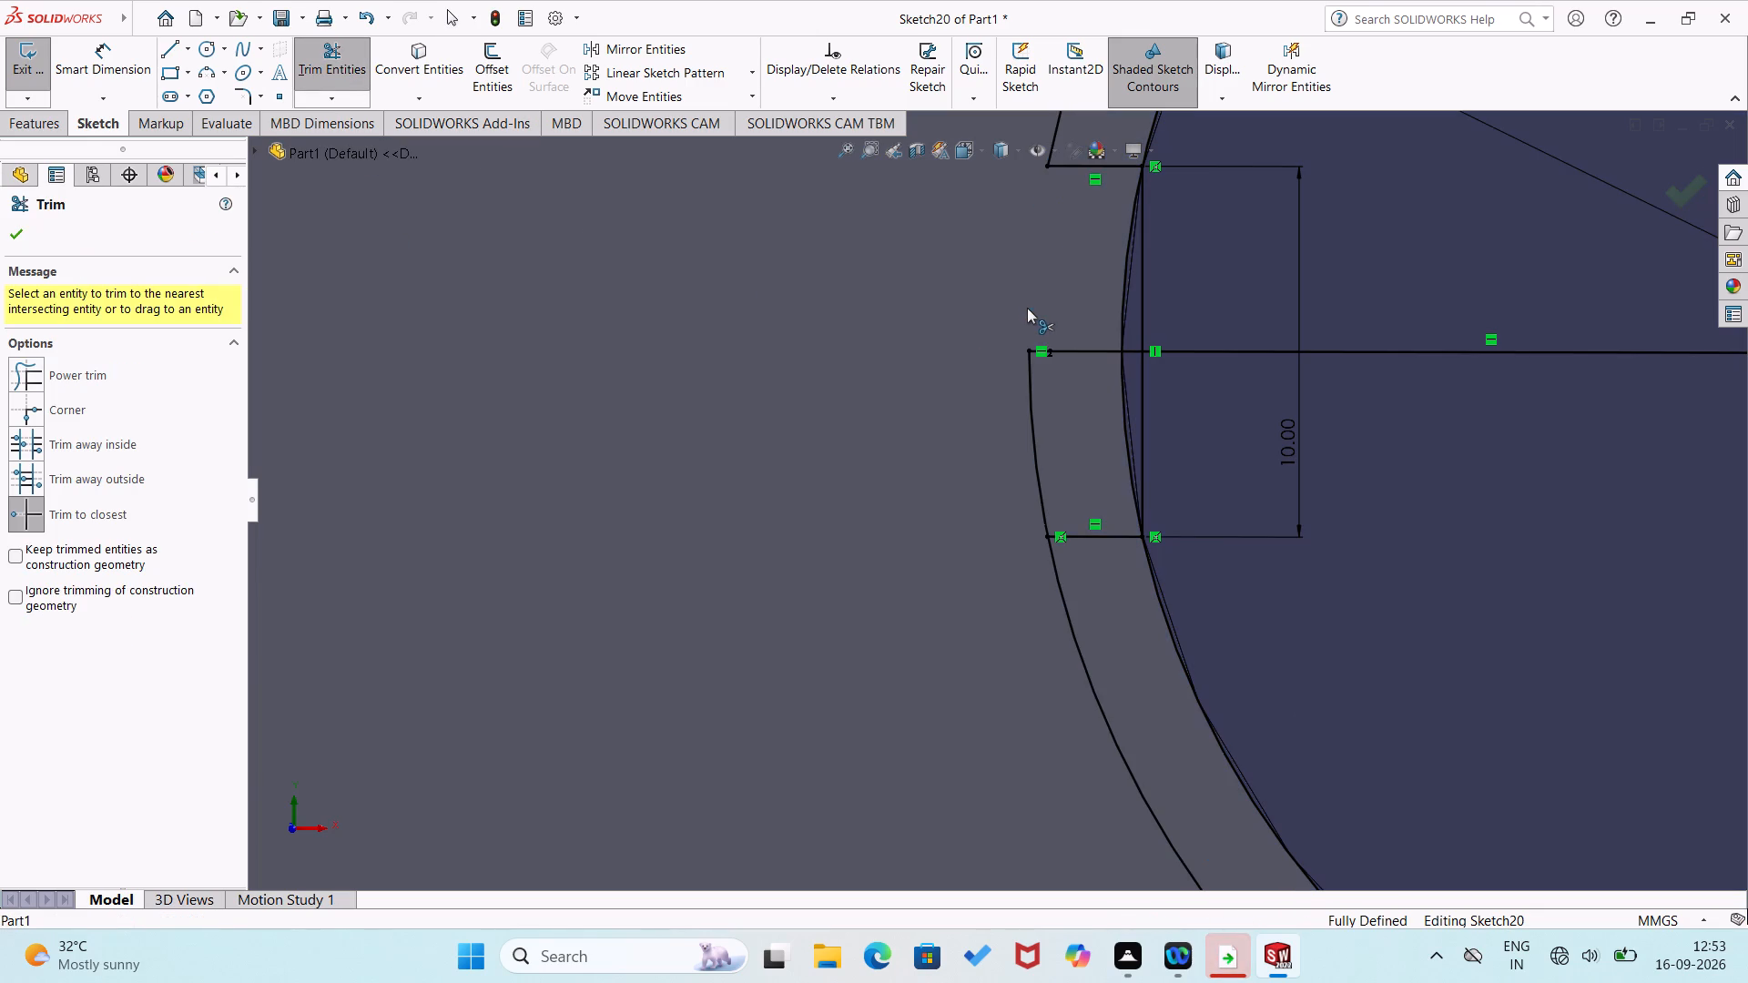
left_click(1028, 399)
left_click(1130, 425)
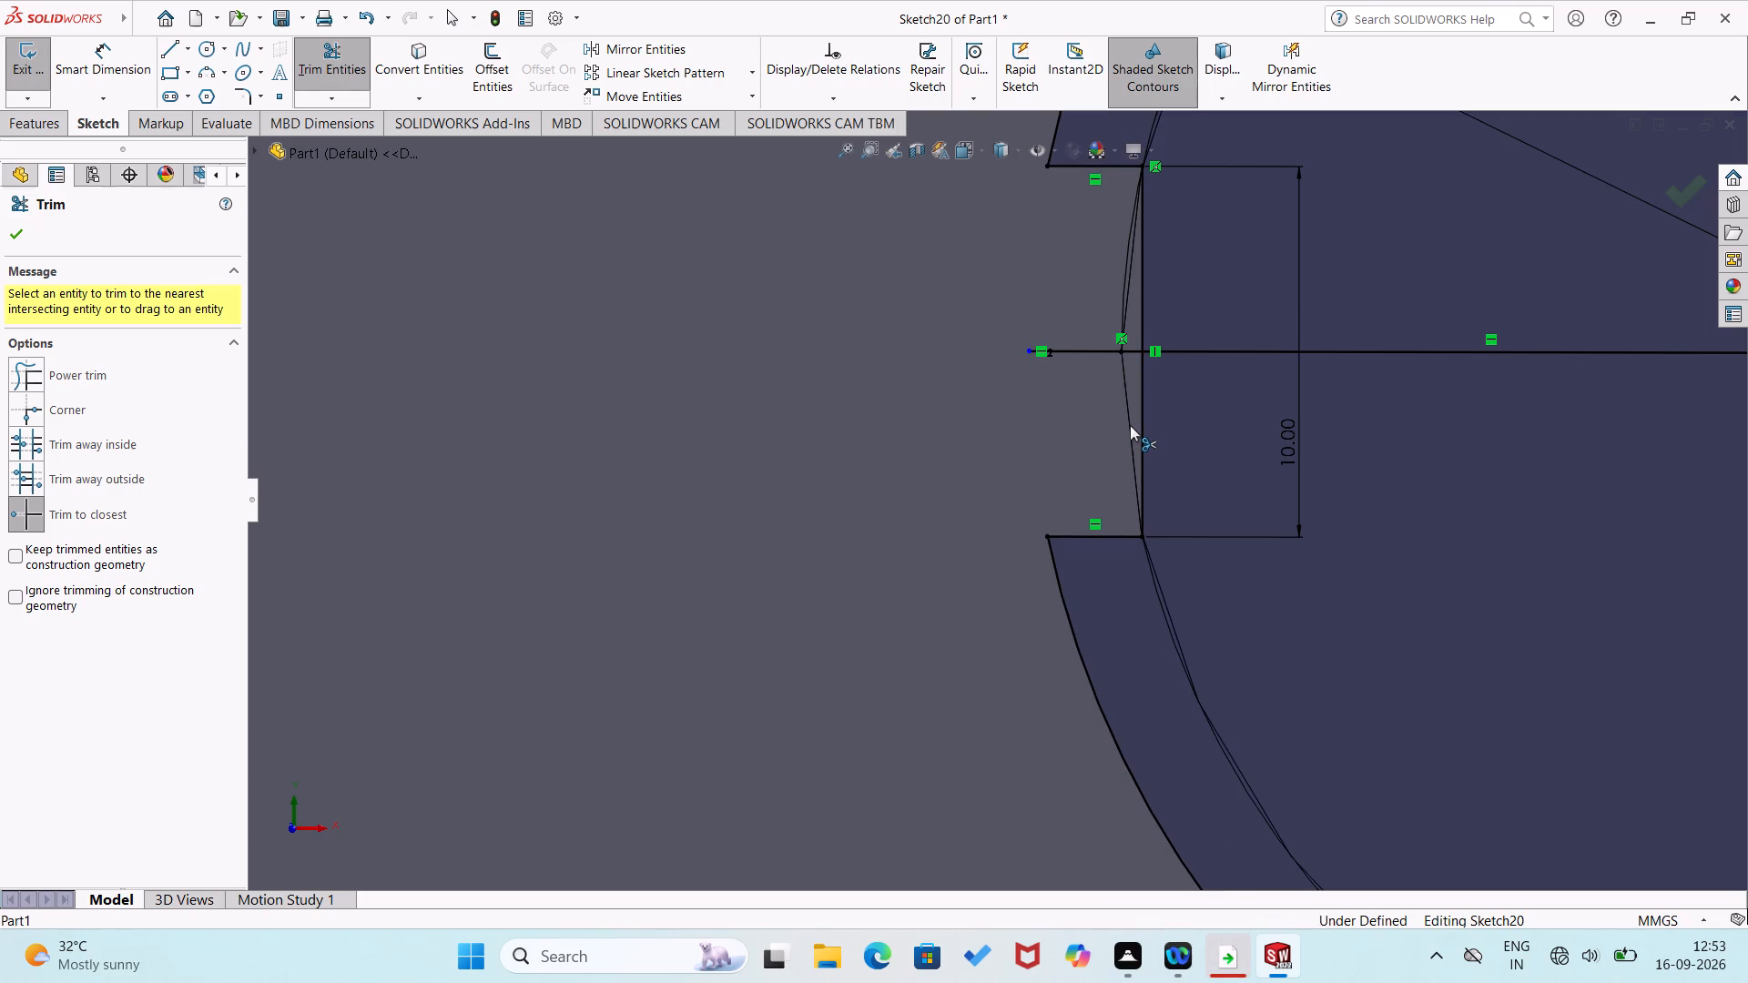
key("ctrl+z")
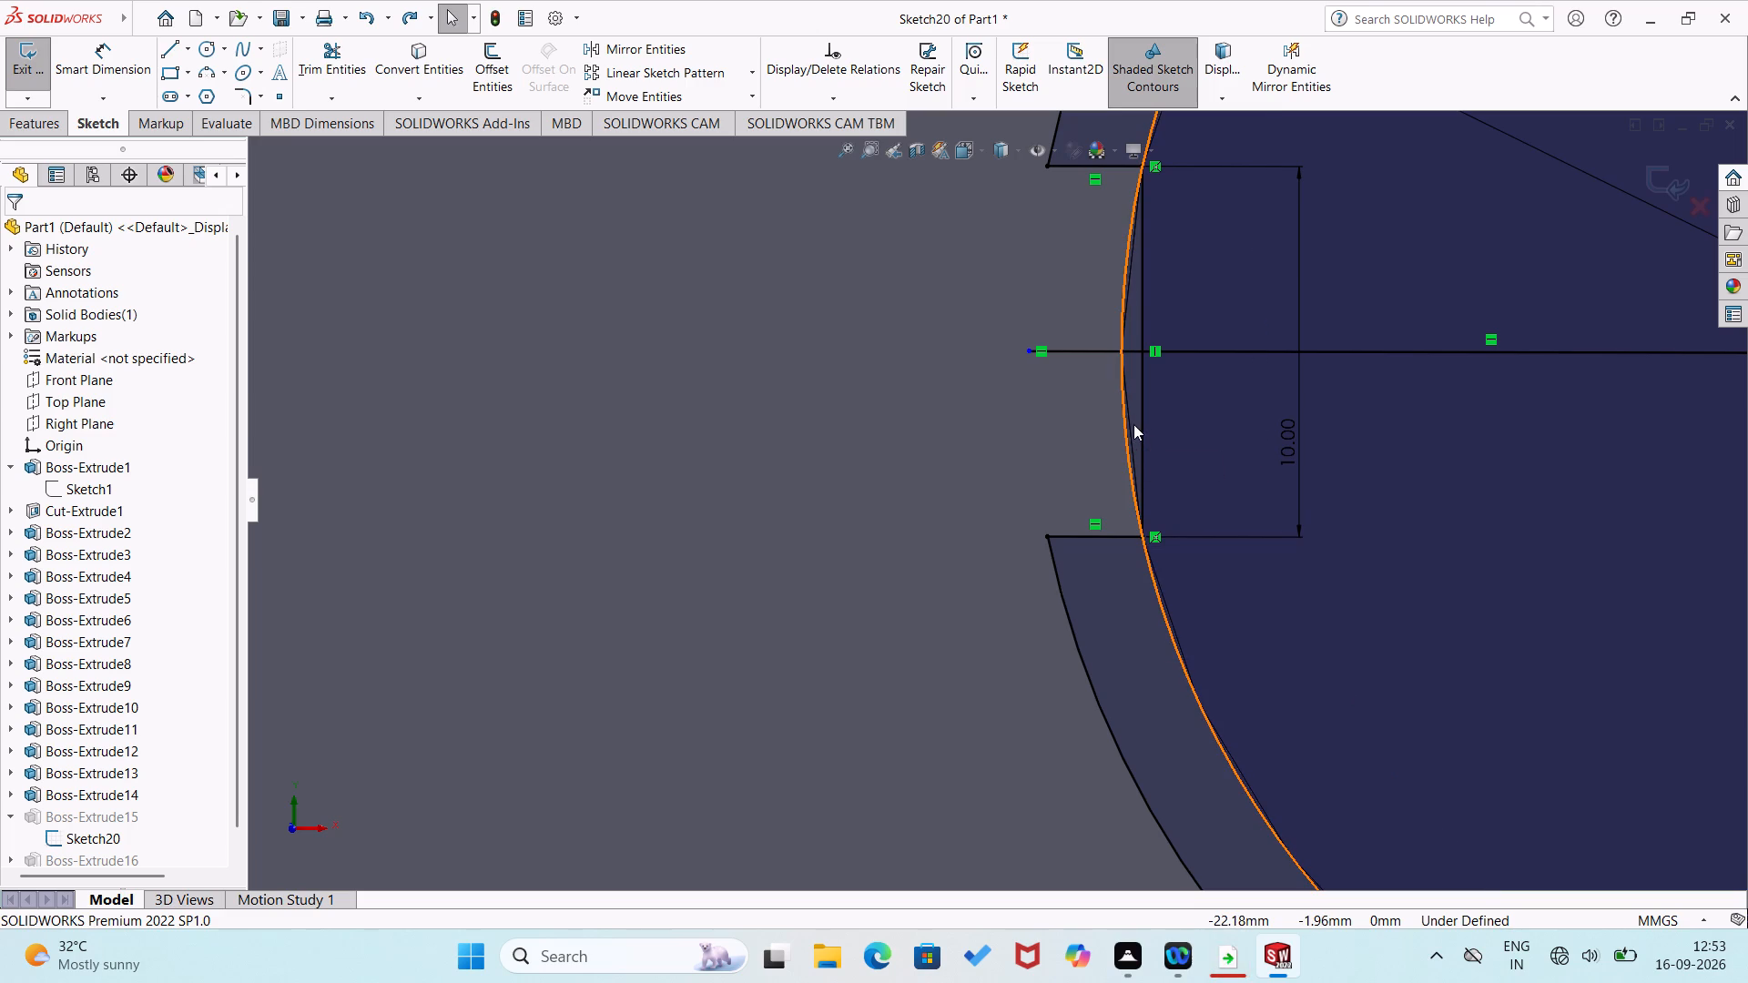
Trim away both halves of the 10 mm vertical line joining the notch's short horizontal edges.
scroll(1133, 424, "down", 7)
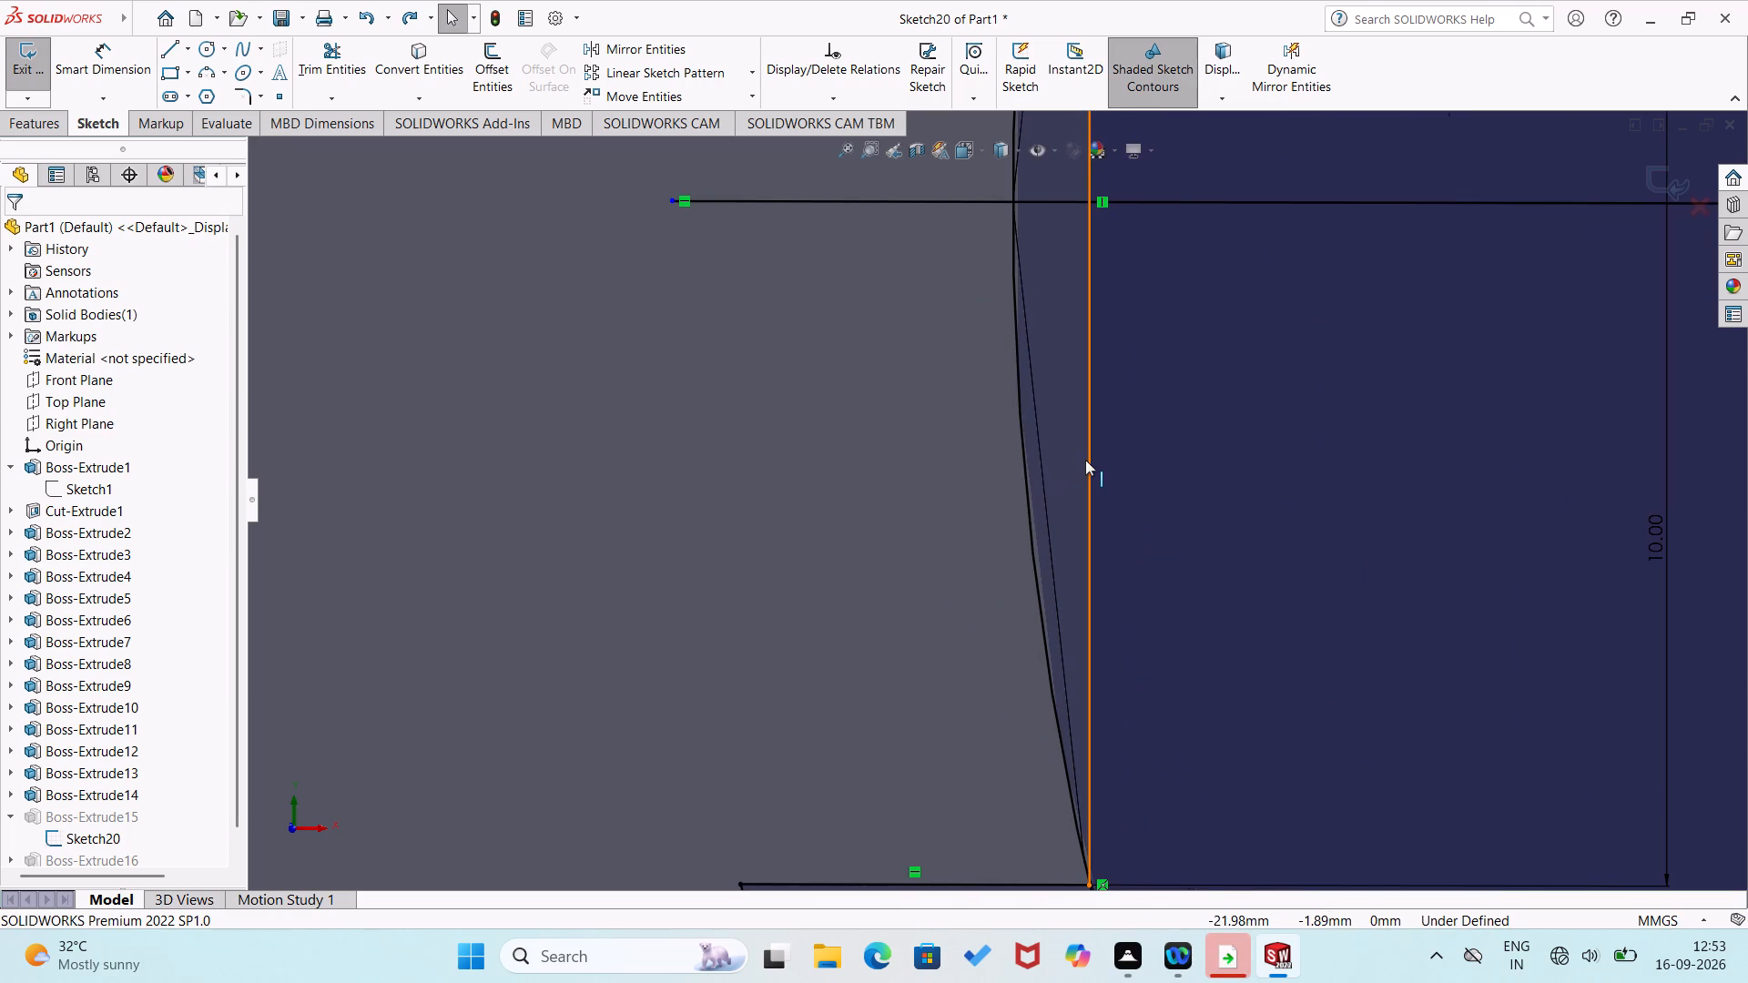
left_click(1087, 459)
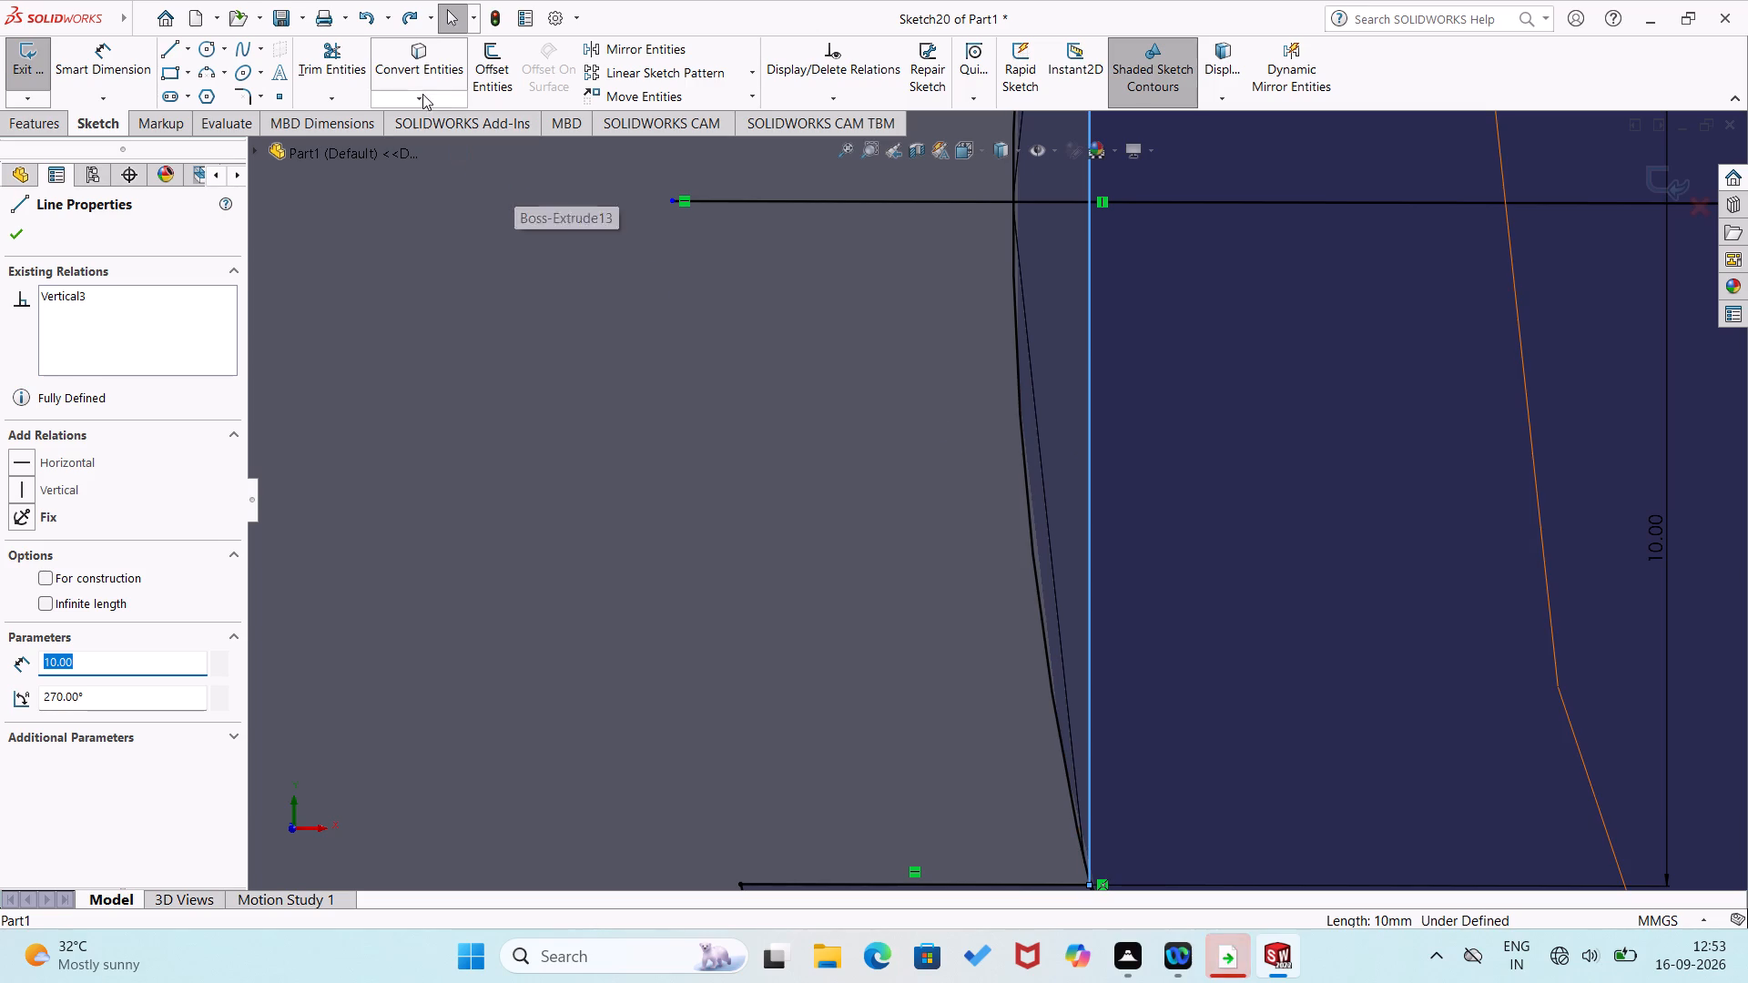
left_click(333, 69)
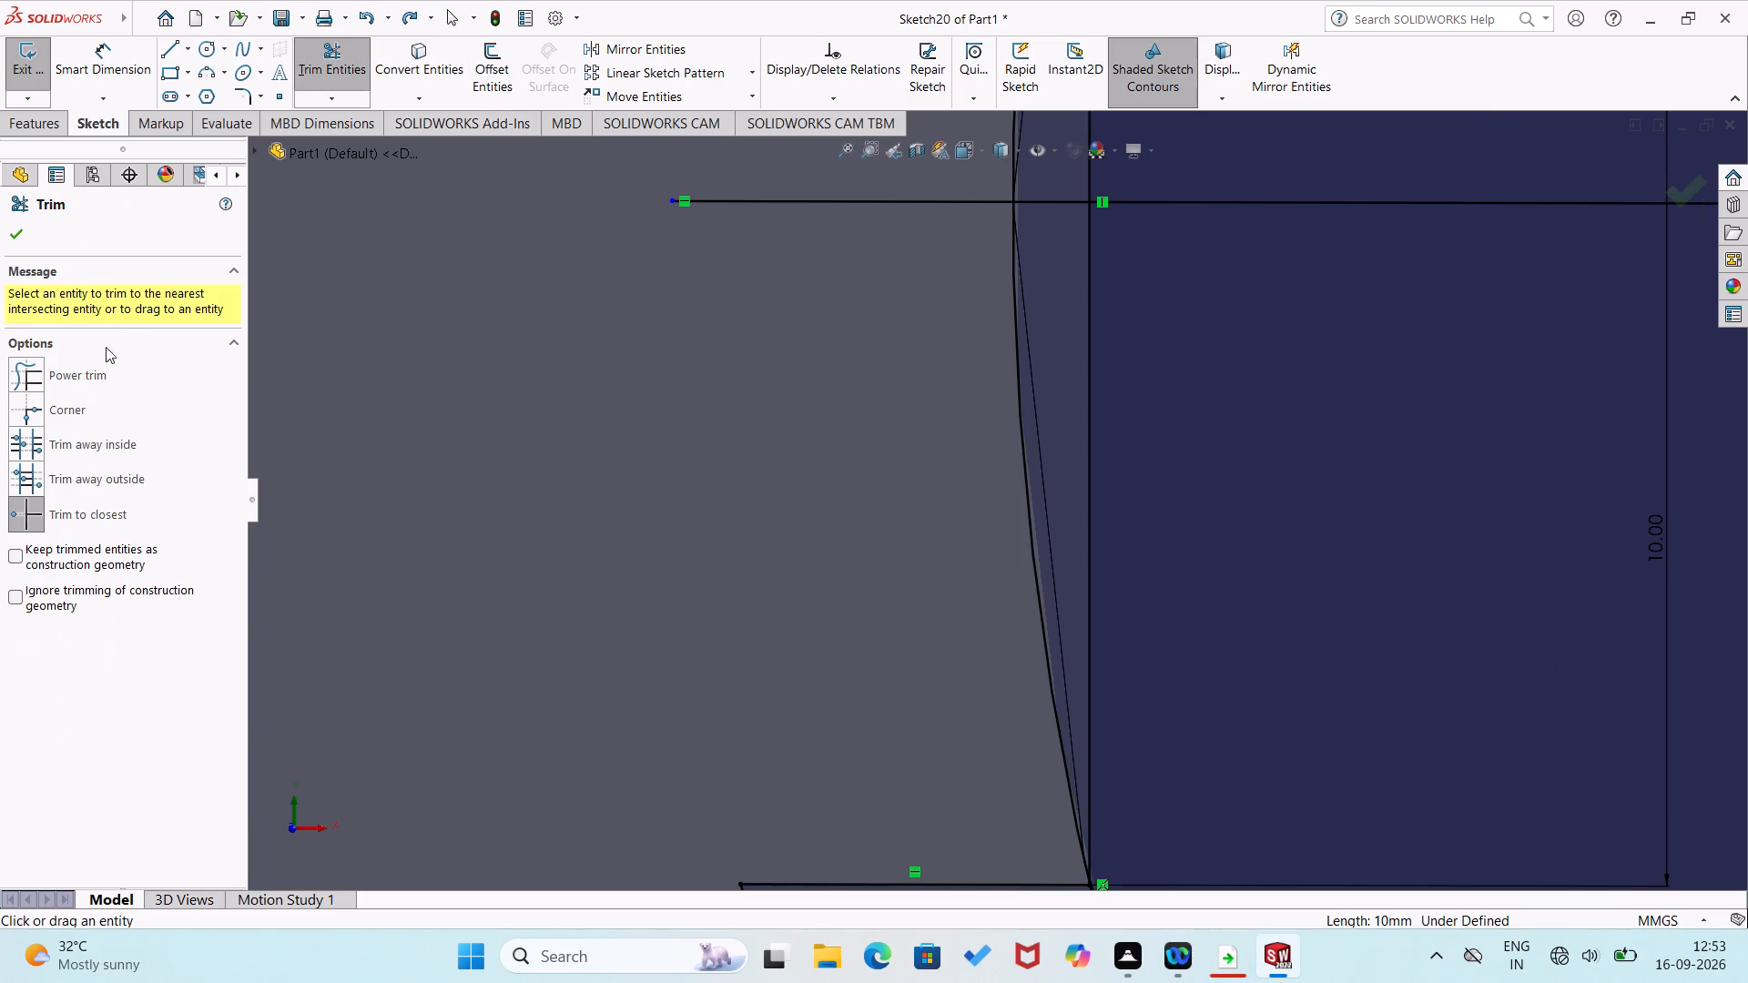
left_click(1091, 417)
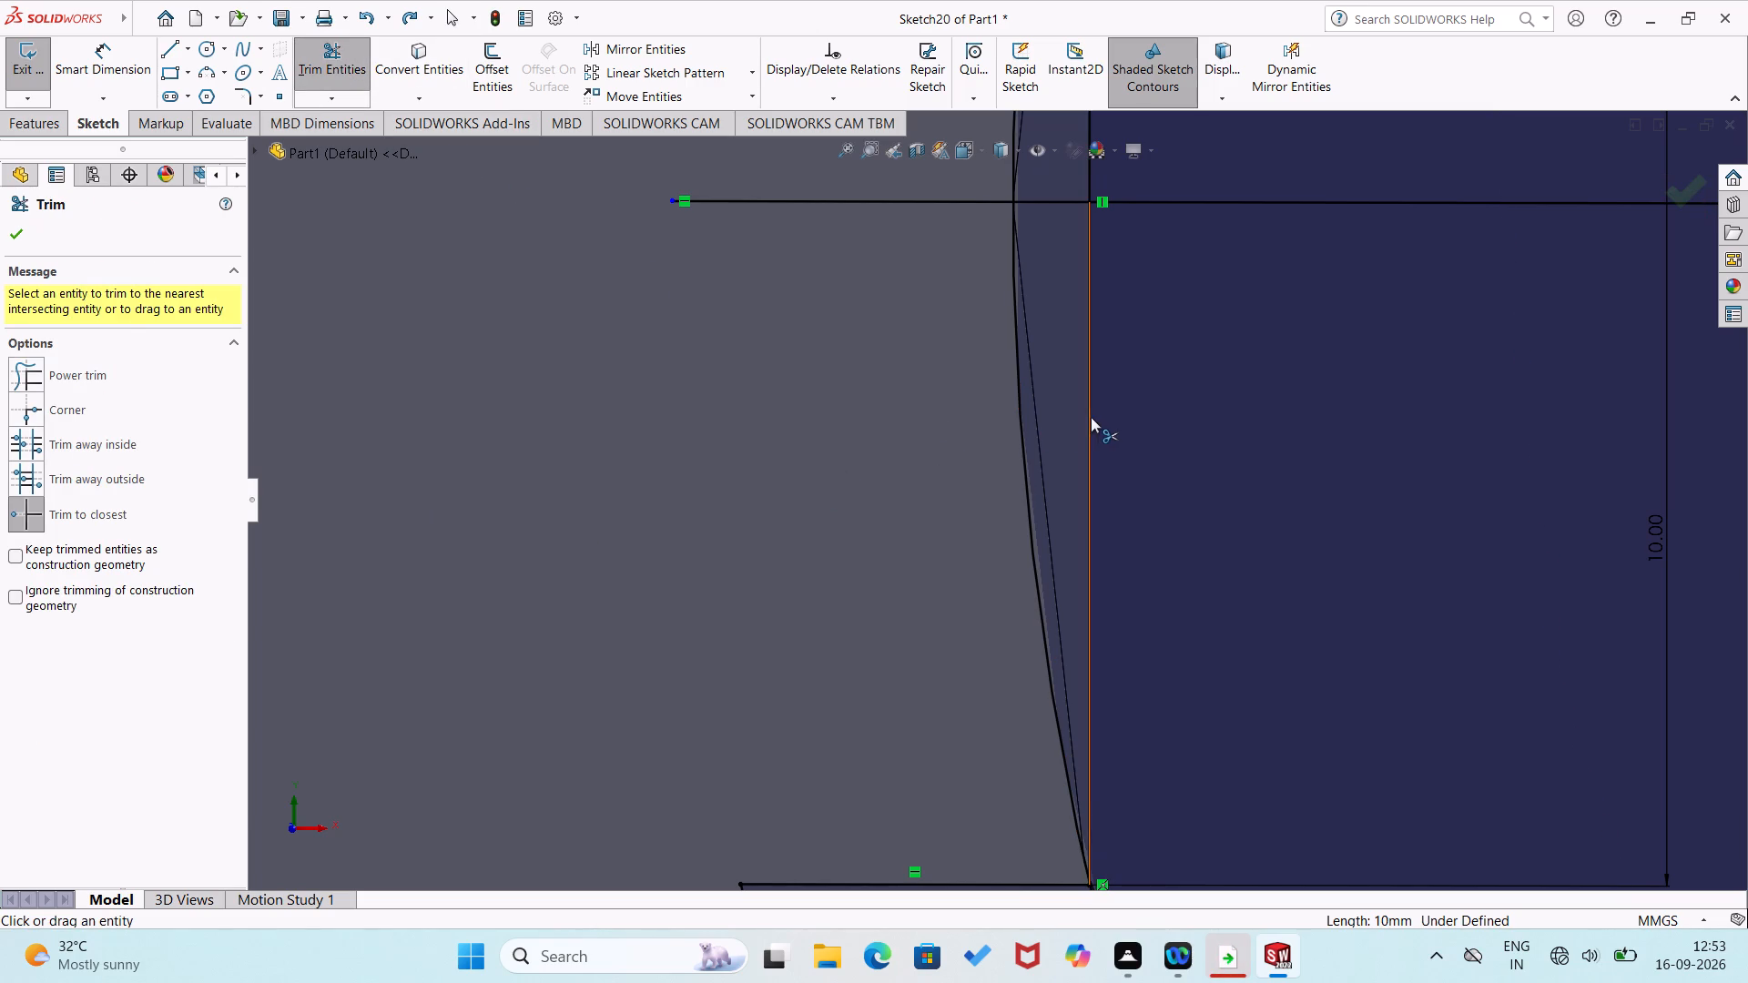
scroll(1109, 396, "up", 2)
scroll(1109, 396, "down", 1)
scroll(1109, 396, "up", 2)
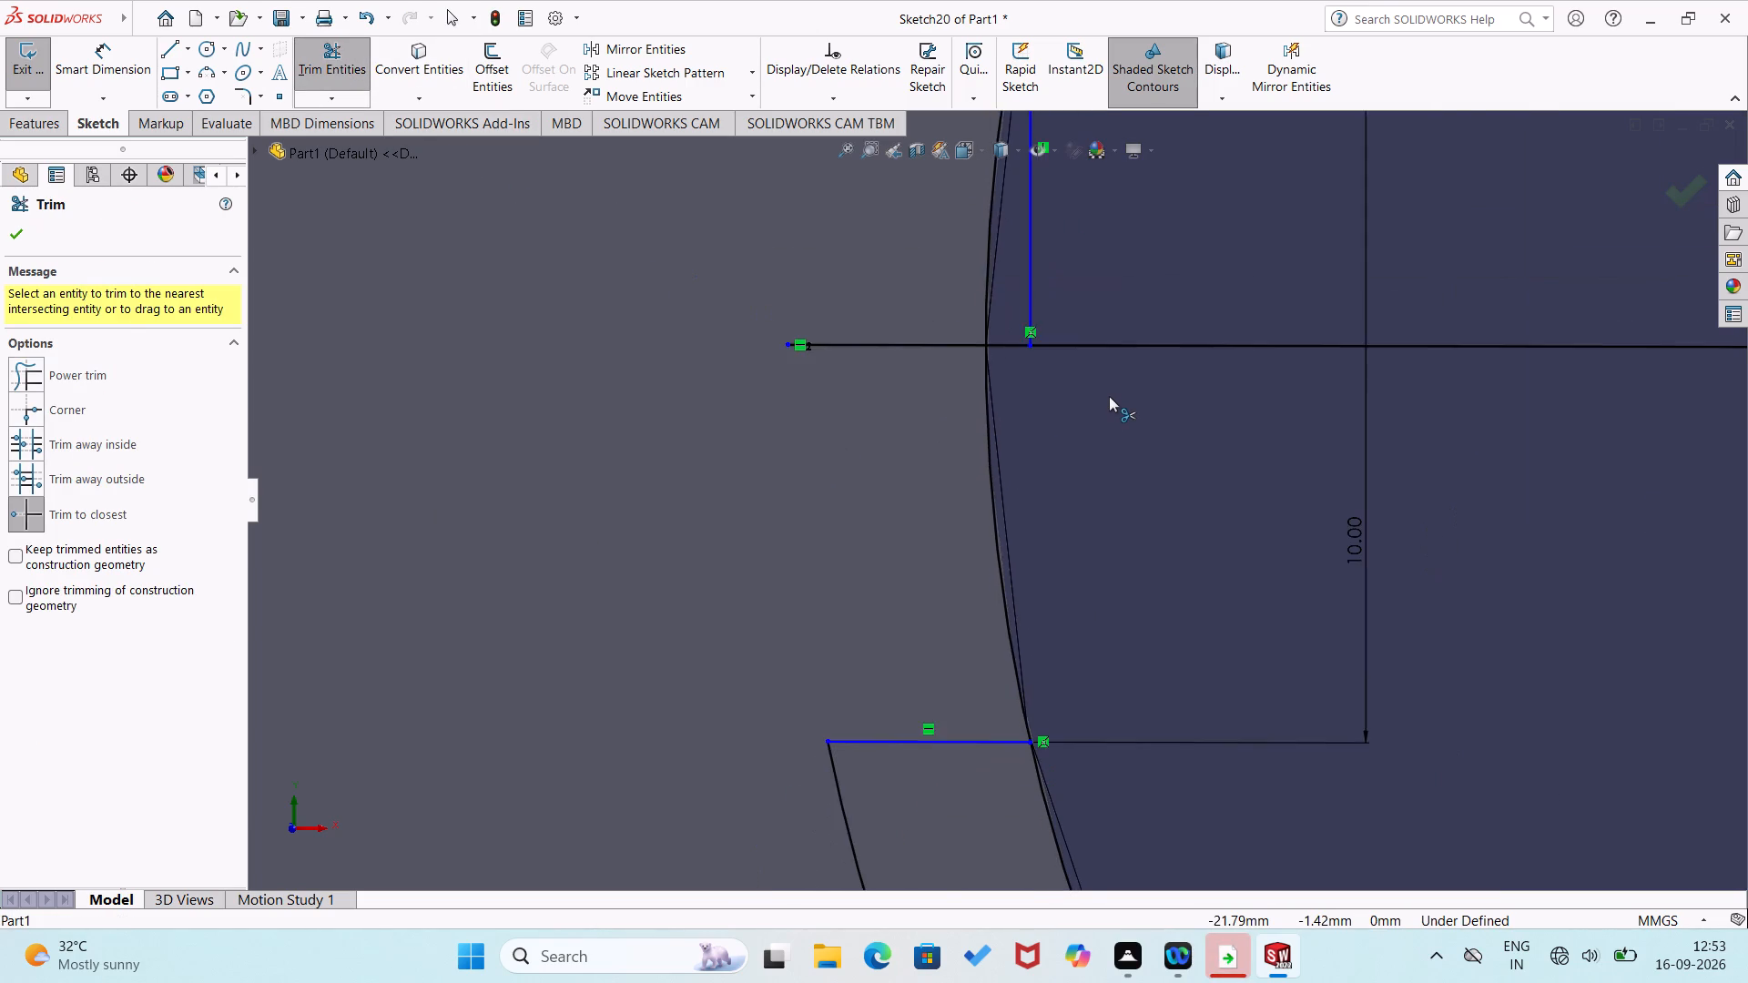
scroll(1109, 396, "up", 2)
left_click(1018, 355)
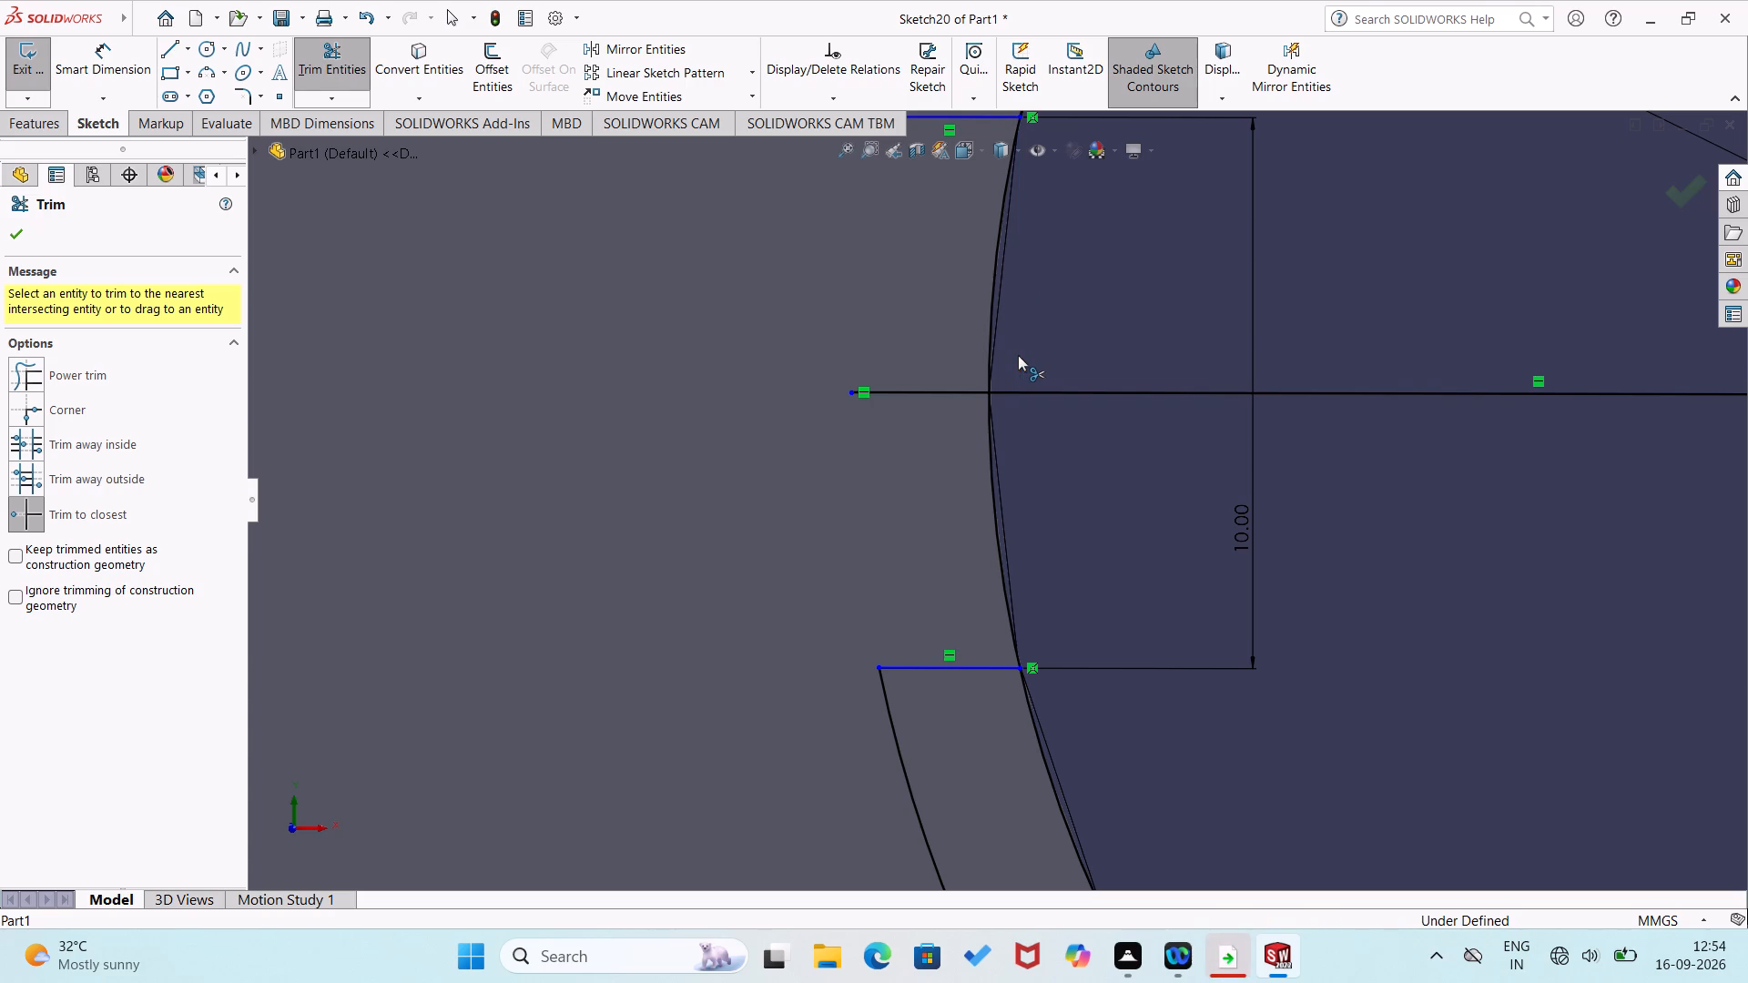
Inspect the notched circle profile against the surrounding webs and disc, from an angled view and square to the sketch.
scroll(1035, 362, "down", 2)
scroll(1035, 362, "up", 5)
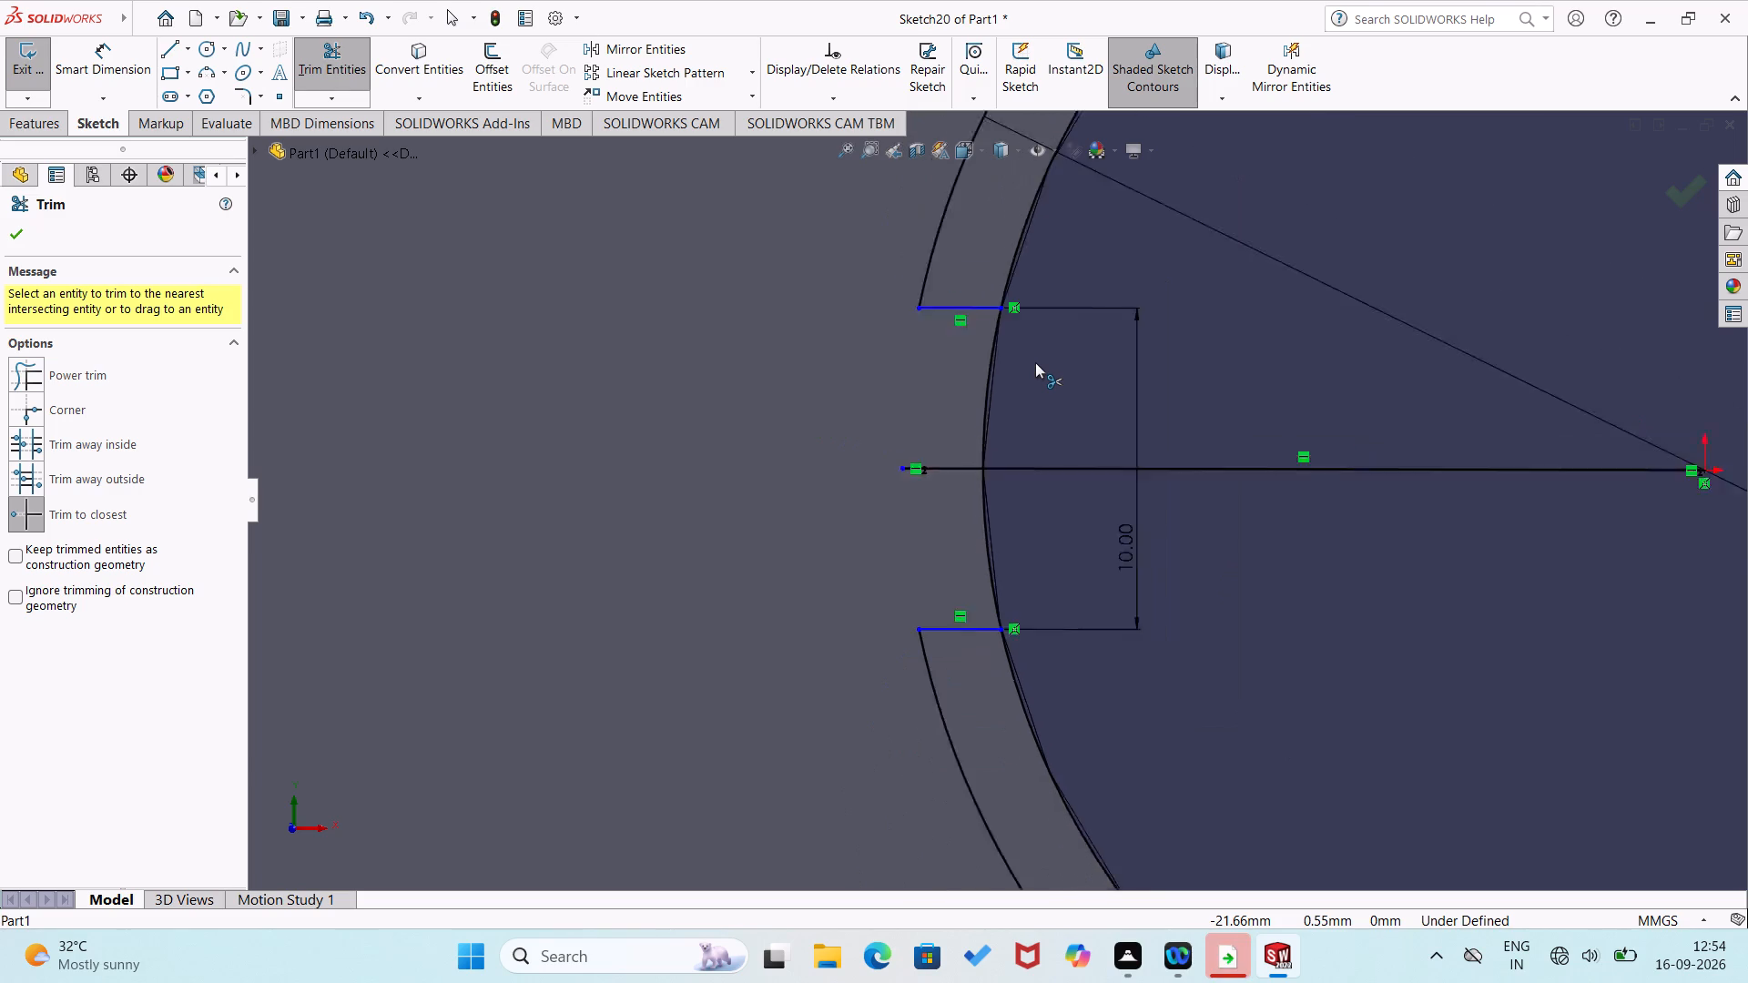
scroll(1035, 362, "up", 4)
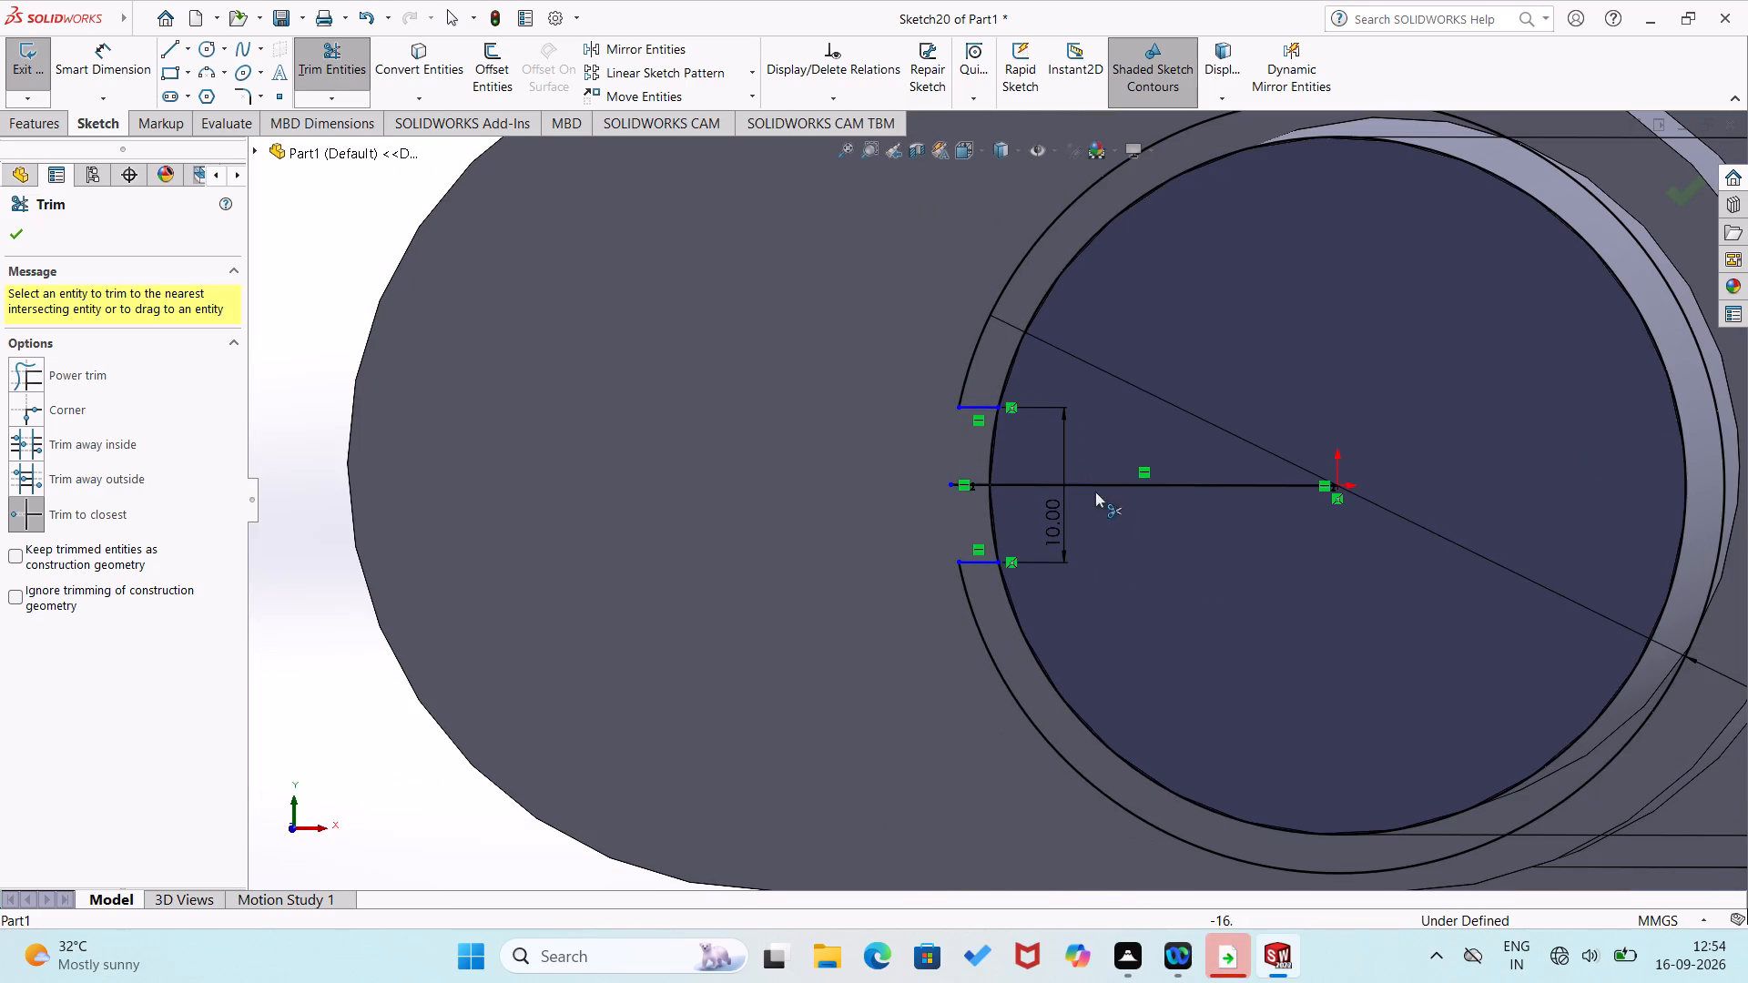
left_click(1146, 570)
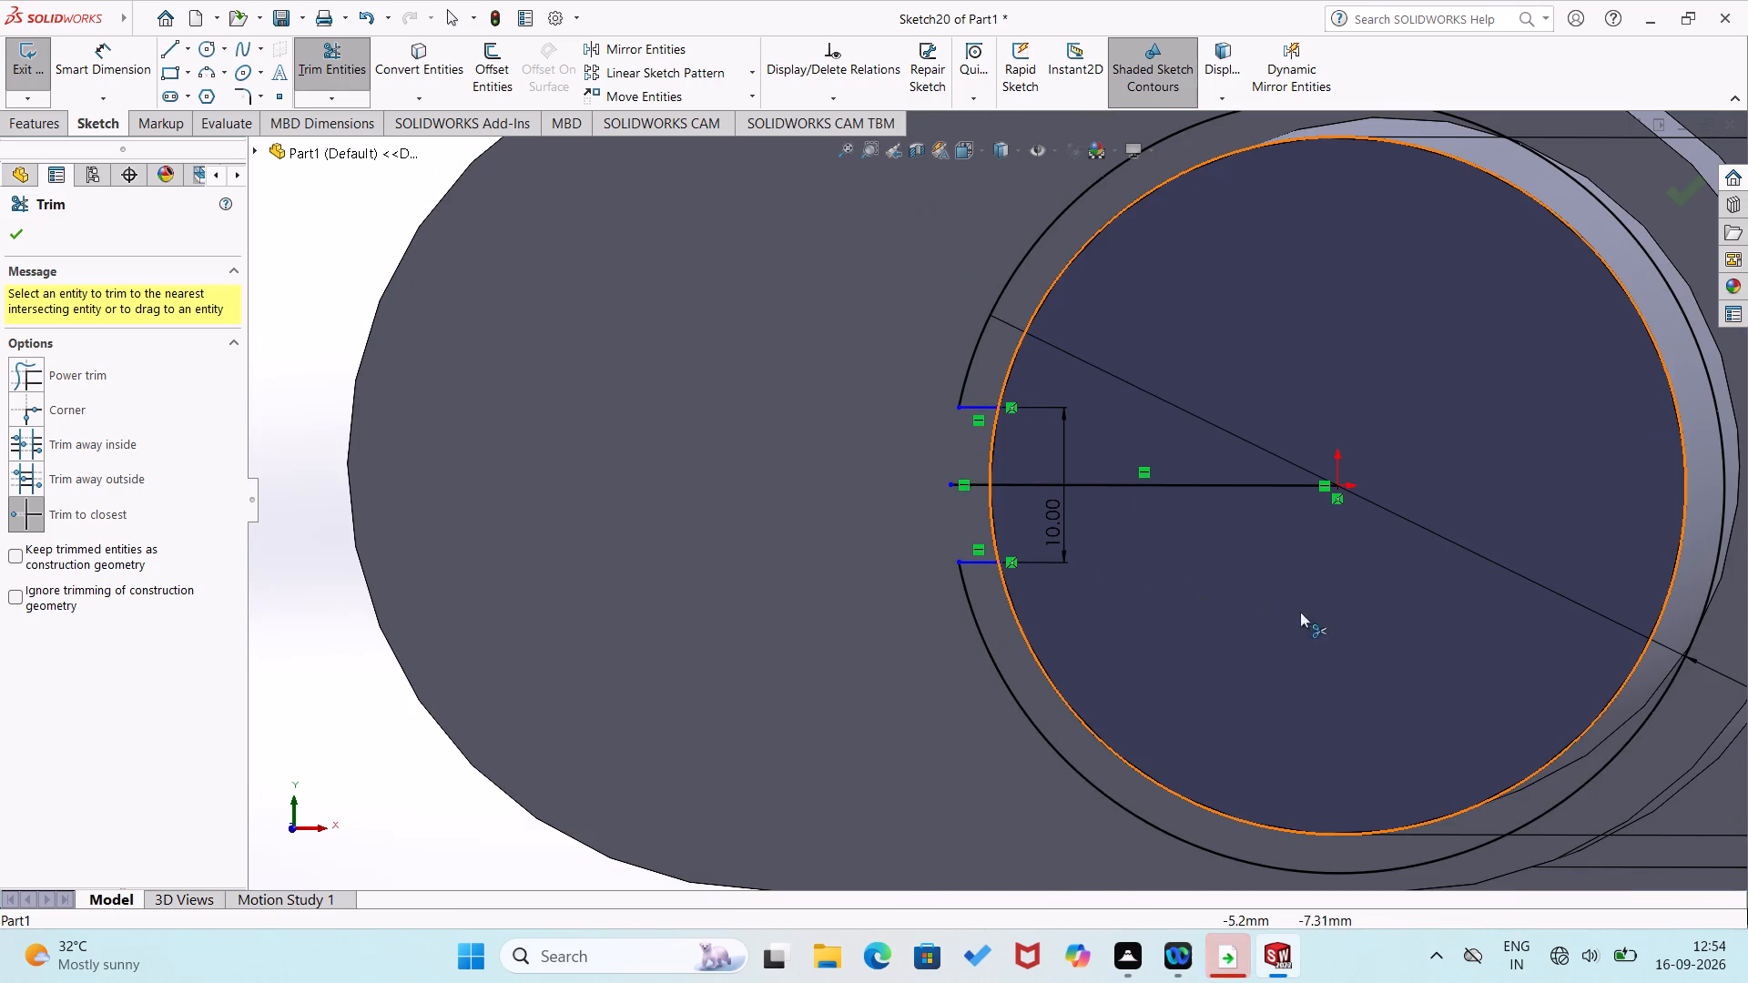
scroll(1583, 675, "up", 1)
middle_click_drag(1584, 676, 1540, 707)
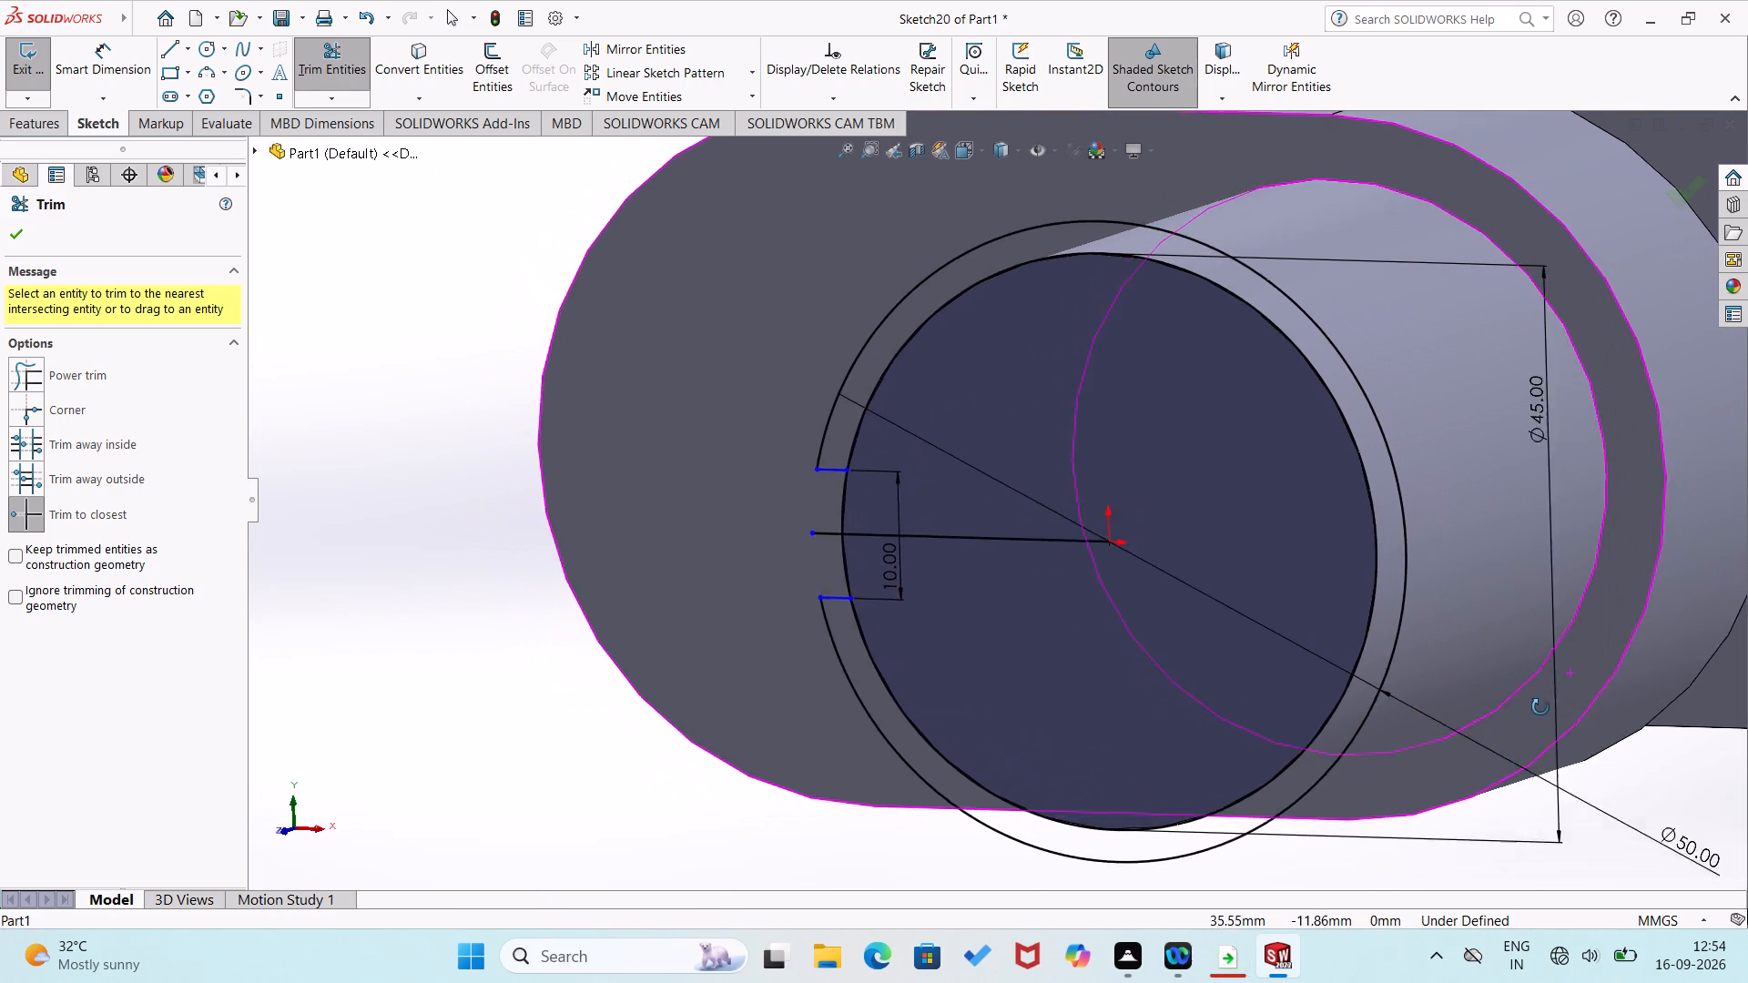
middle_click_drag(1540, 707, 1651, 664)
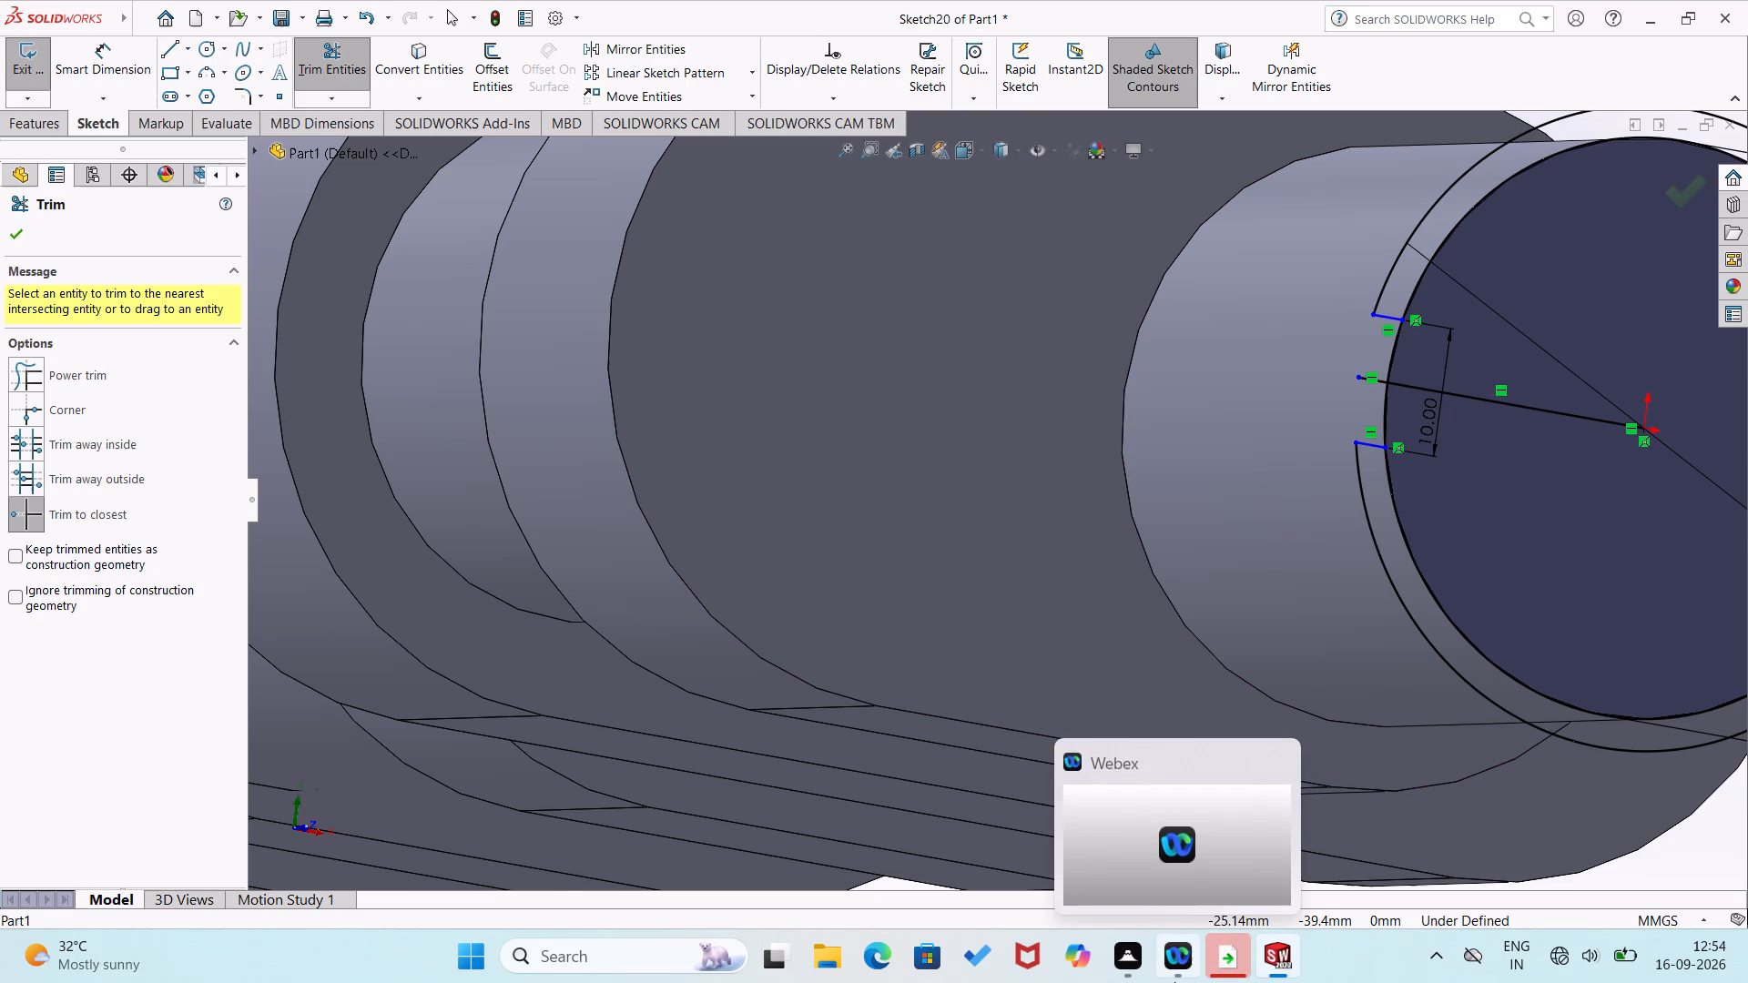
key("ctrl+8")
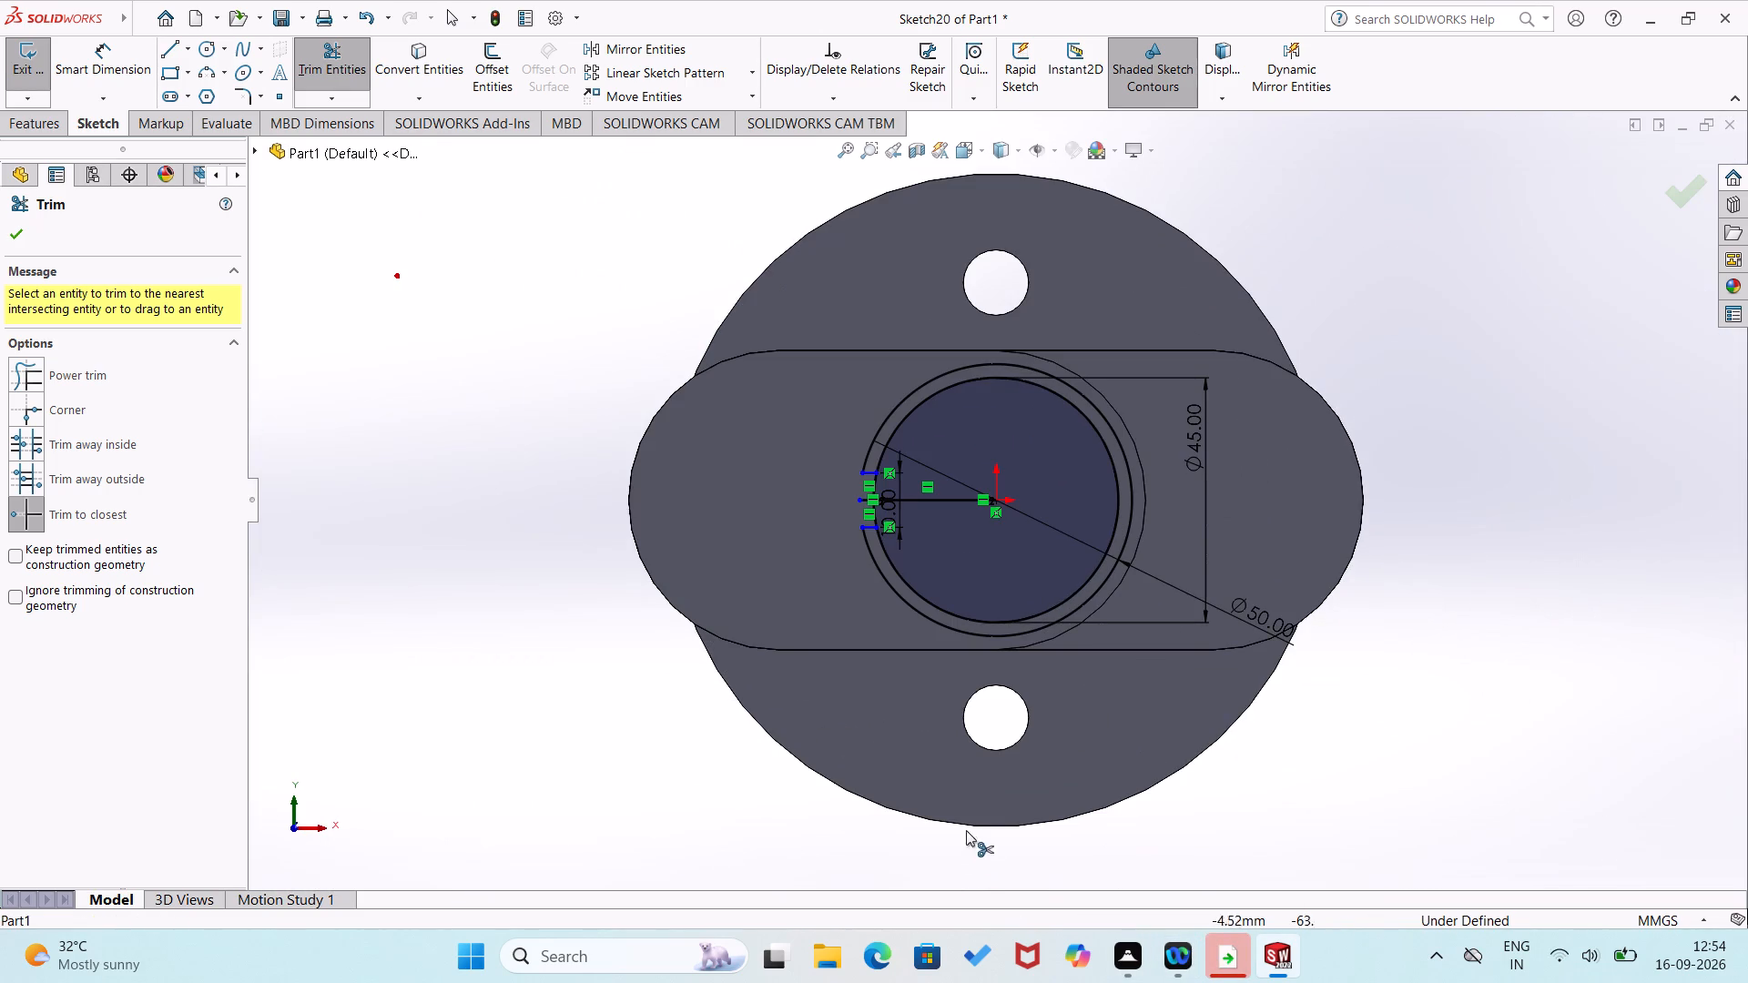
scroll(957, 788, "down", 5)
scroll(940, 699, "up", 4)
scroll(940, 699, "down", 4)
scroll(940, 699, "up", 4)
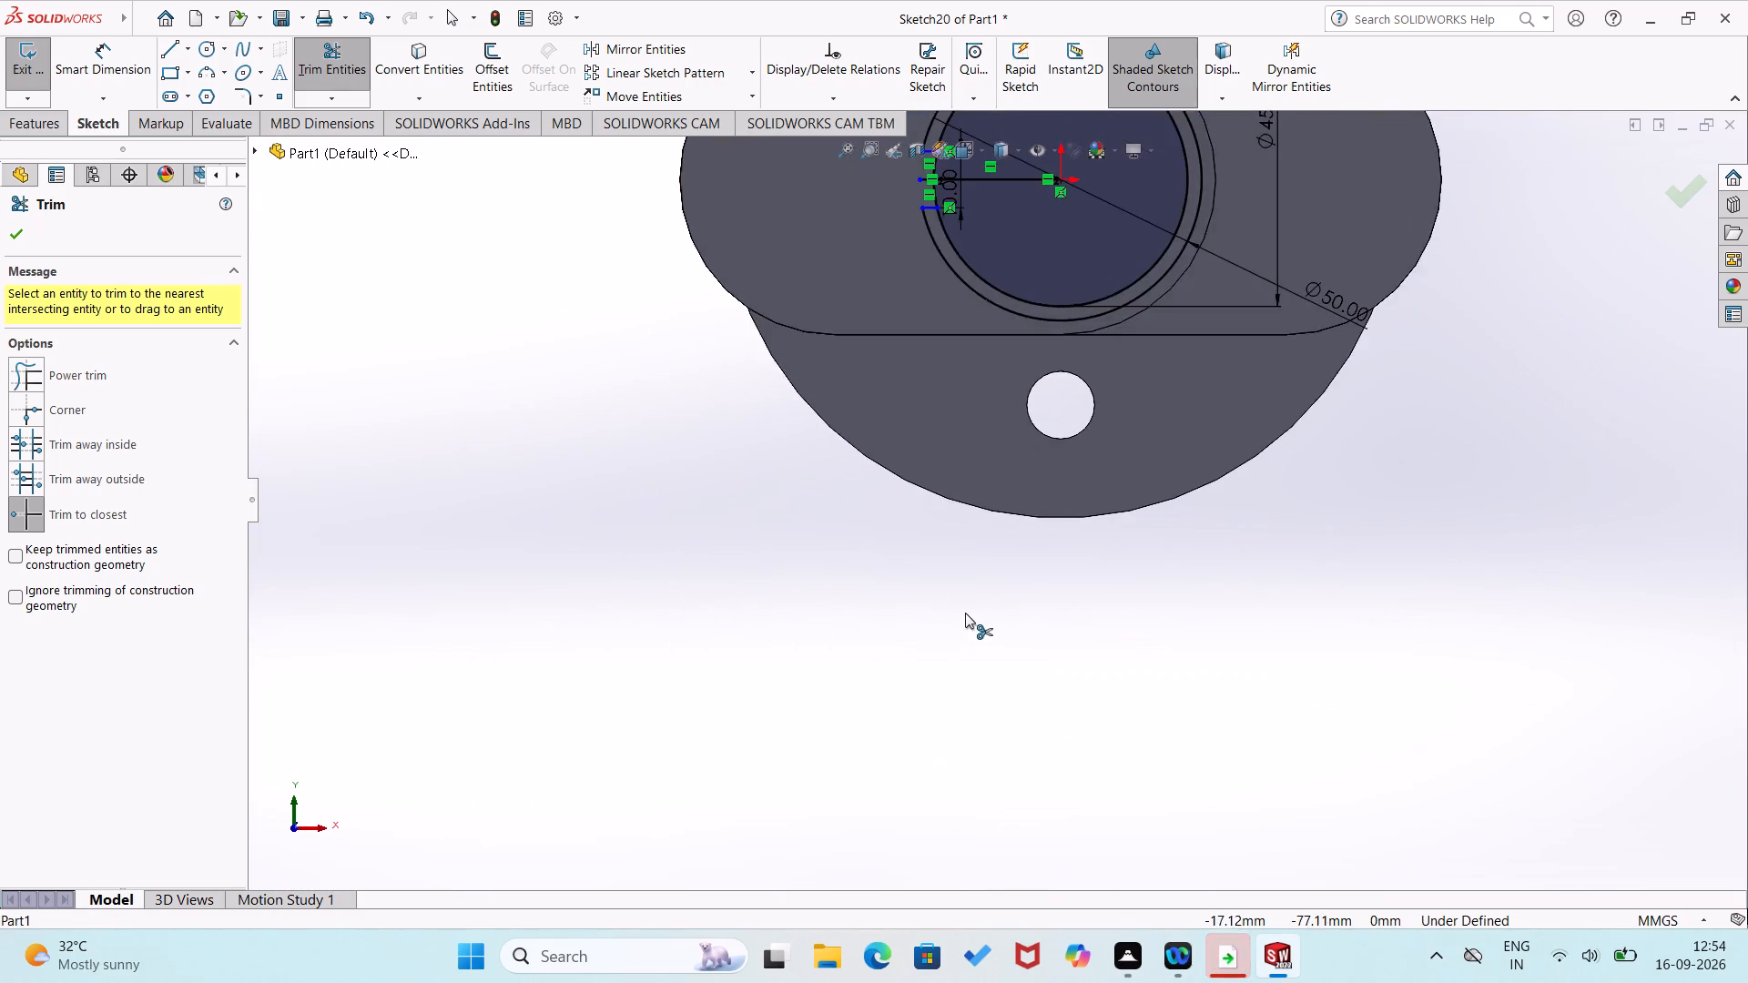
scroll(965, 613, "up", 2)
scroll(975, 602, "down", 4)
scroll(1018, 826, "up", 5)
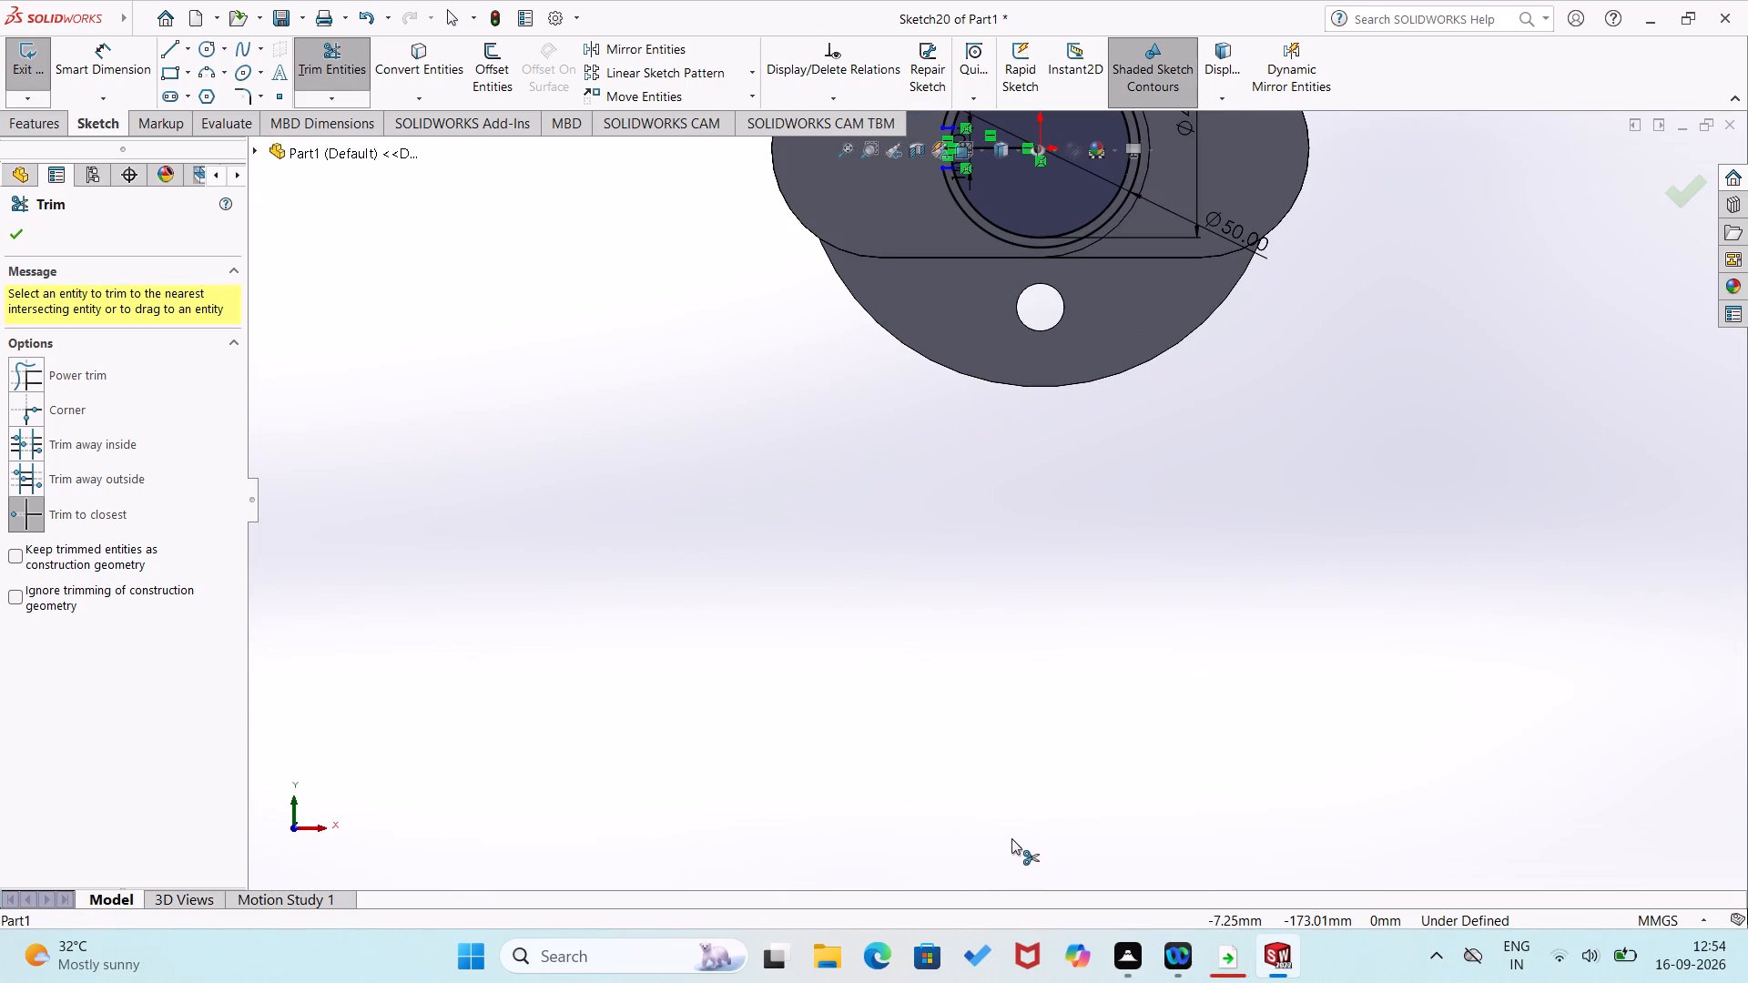
key("ctrl+8")
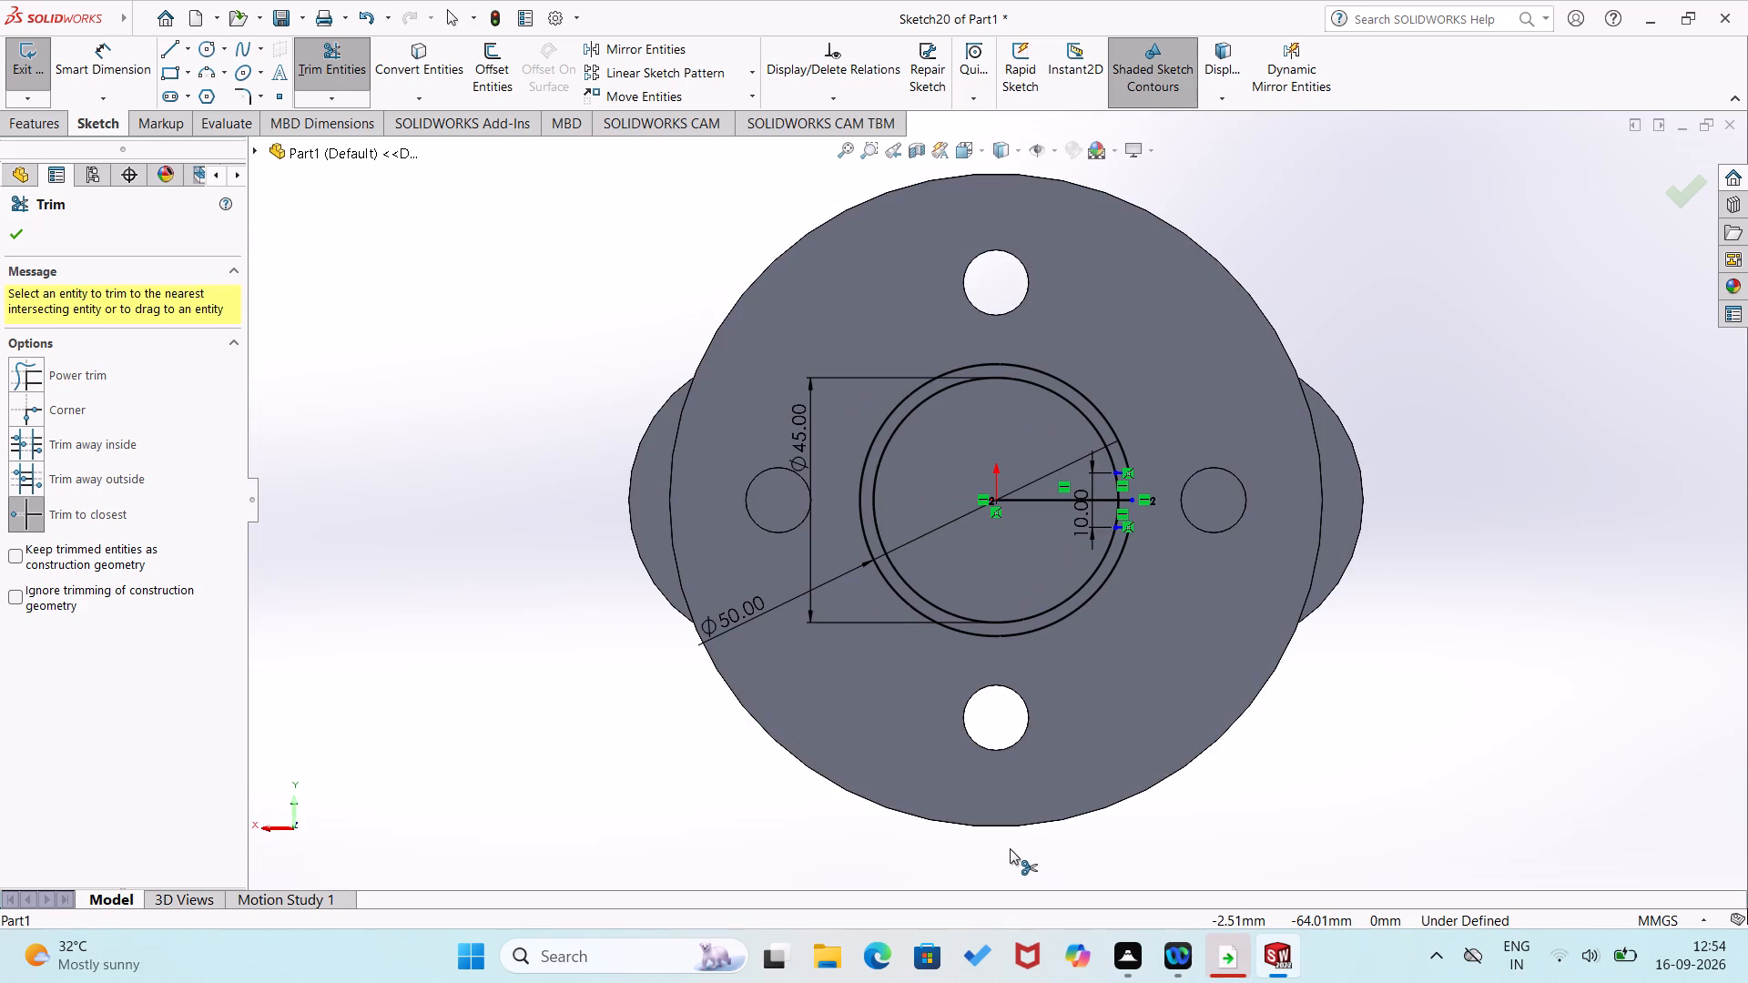
key("ctrl+8")
Trim the 45 mm circle down to the arc between the notch edges, and remove the horizontal line's stub outside that arc.
scroll(779, 499, "down", 1)
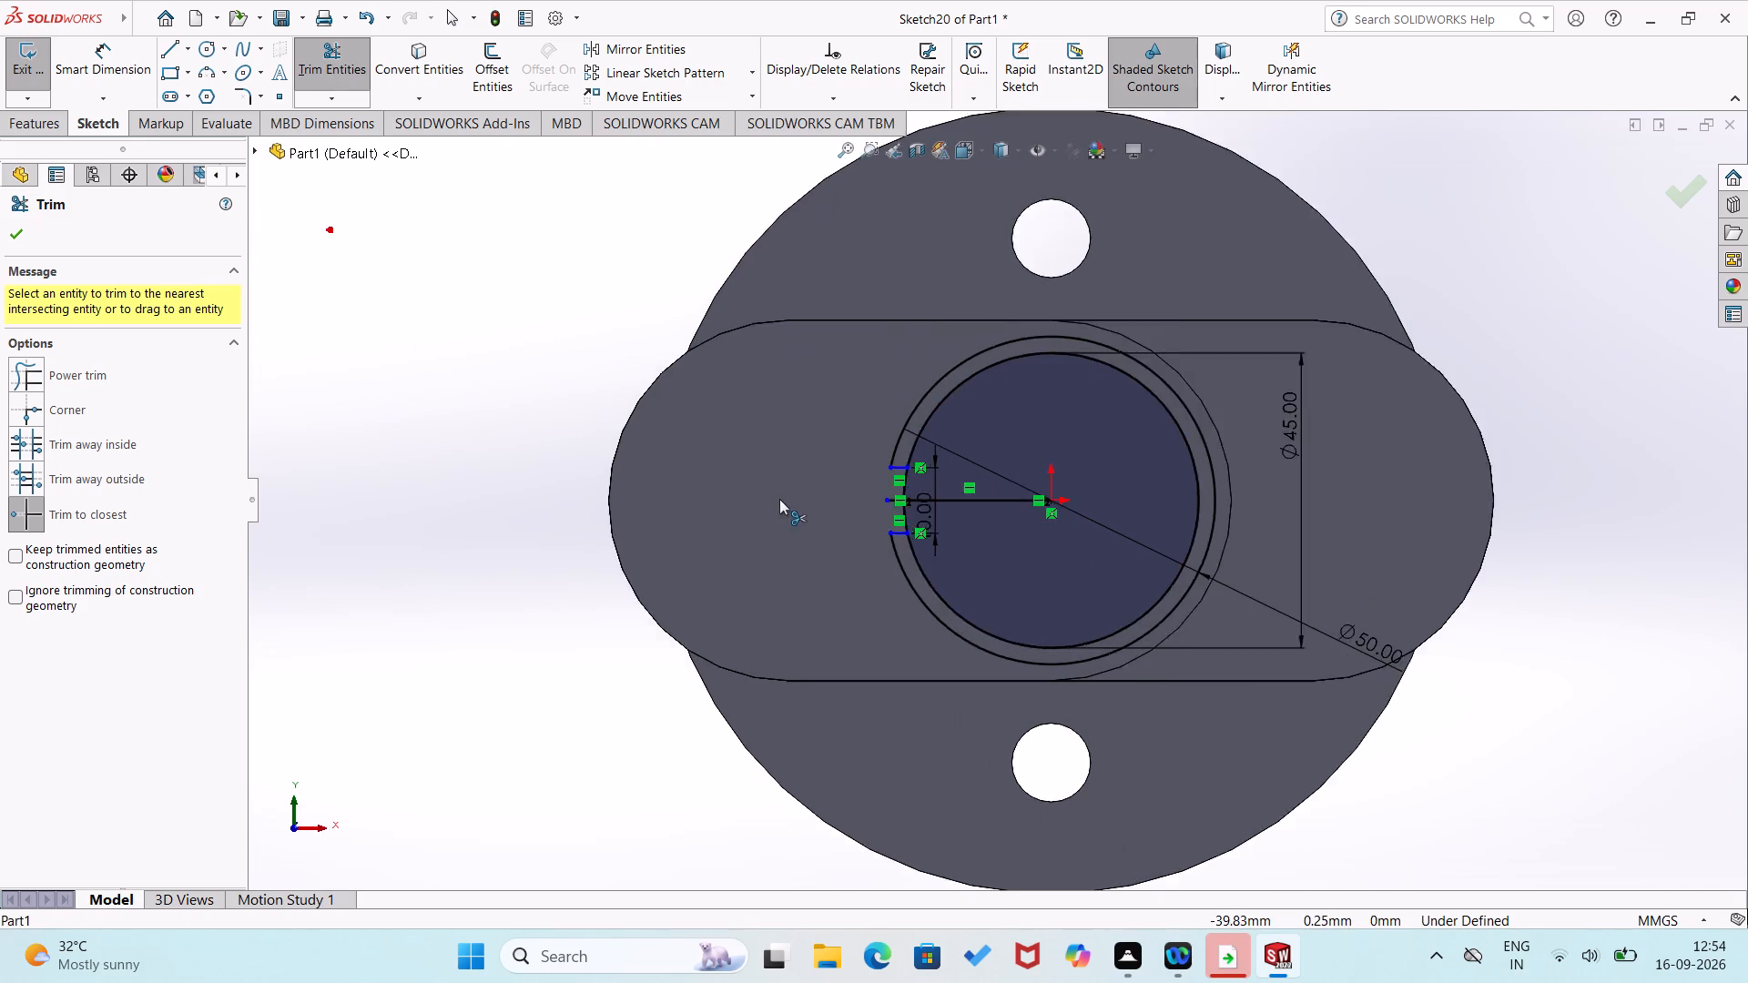
scroll(779, 499, "down", 4)
scroll(879, 542, "down", 3)
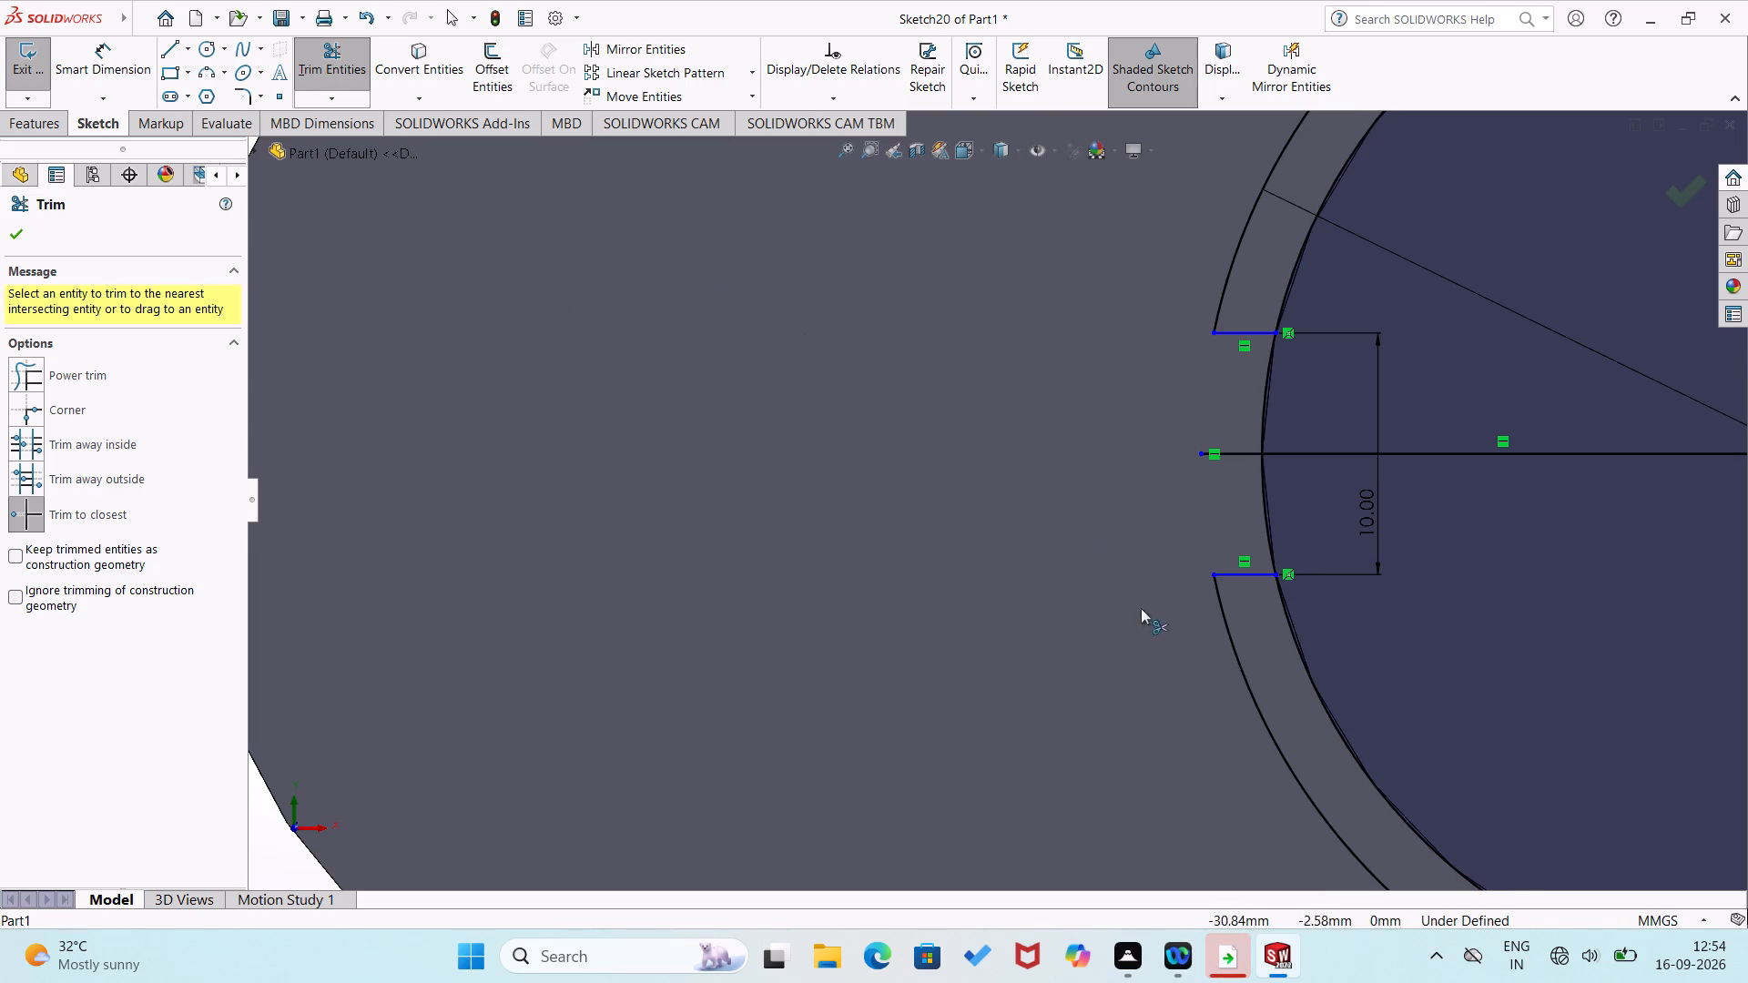
left_click(1359, 763)
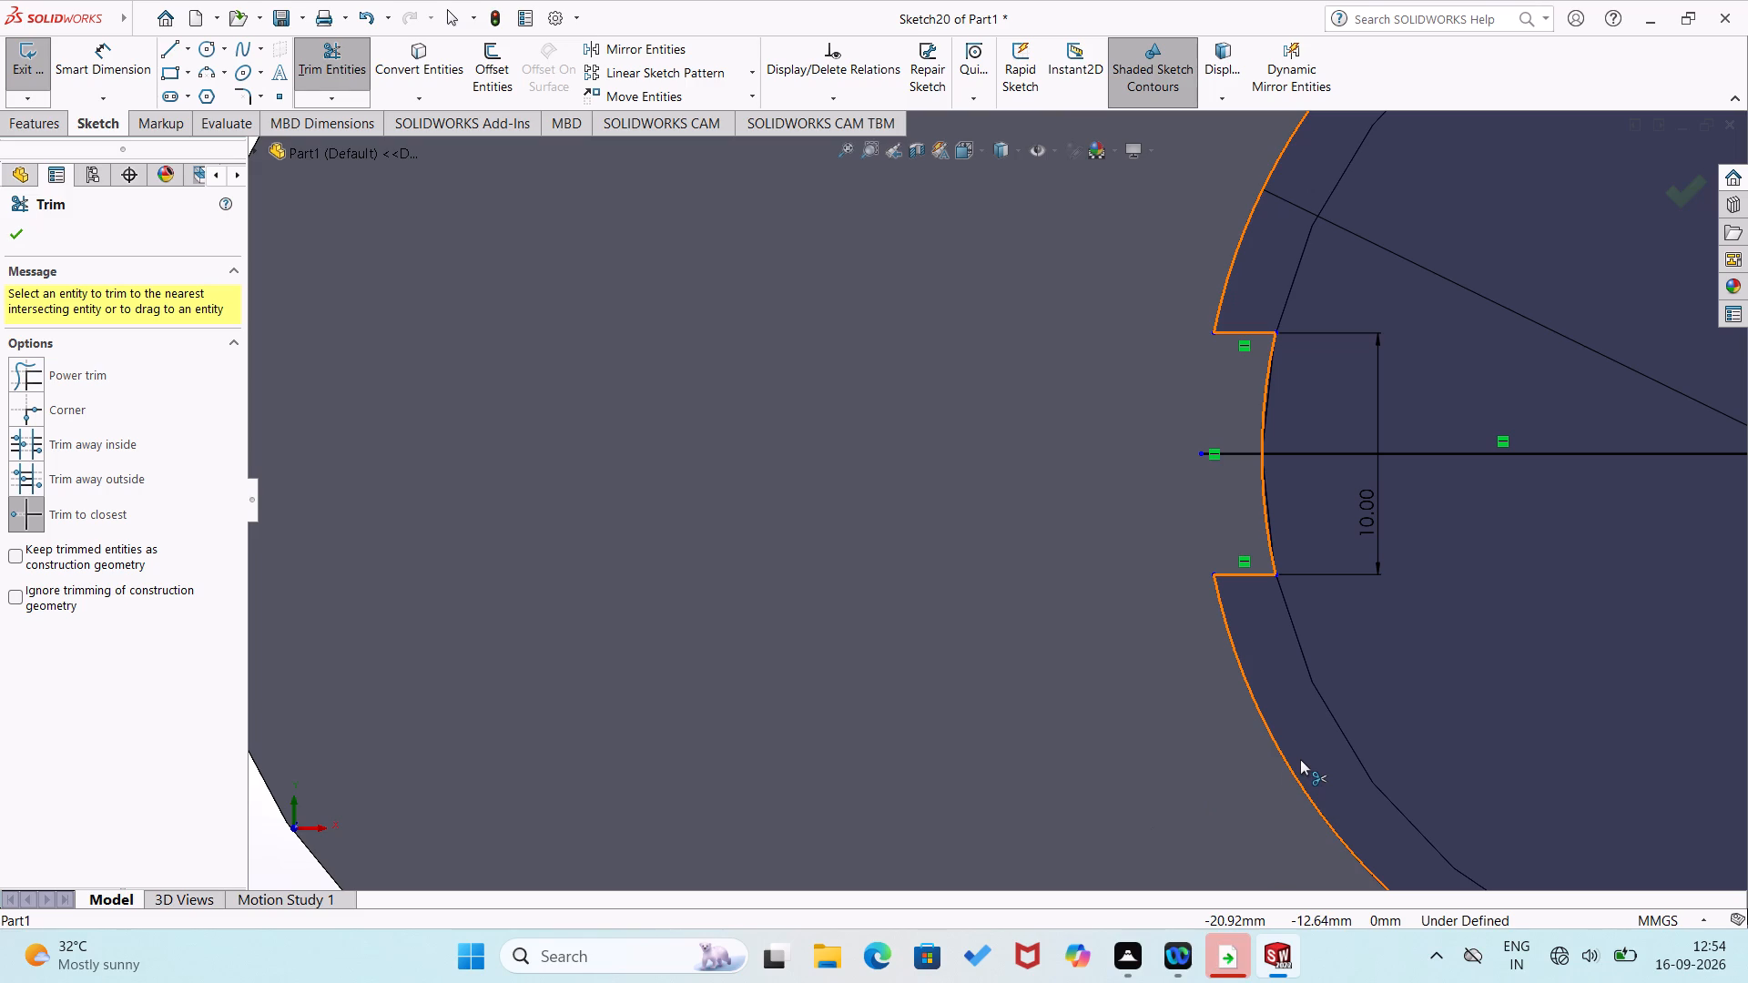
left_click(1249, 454)
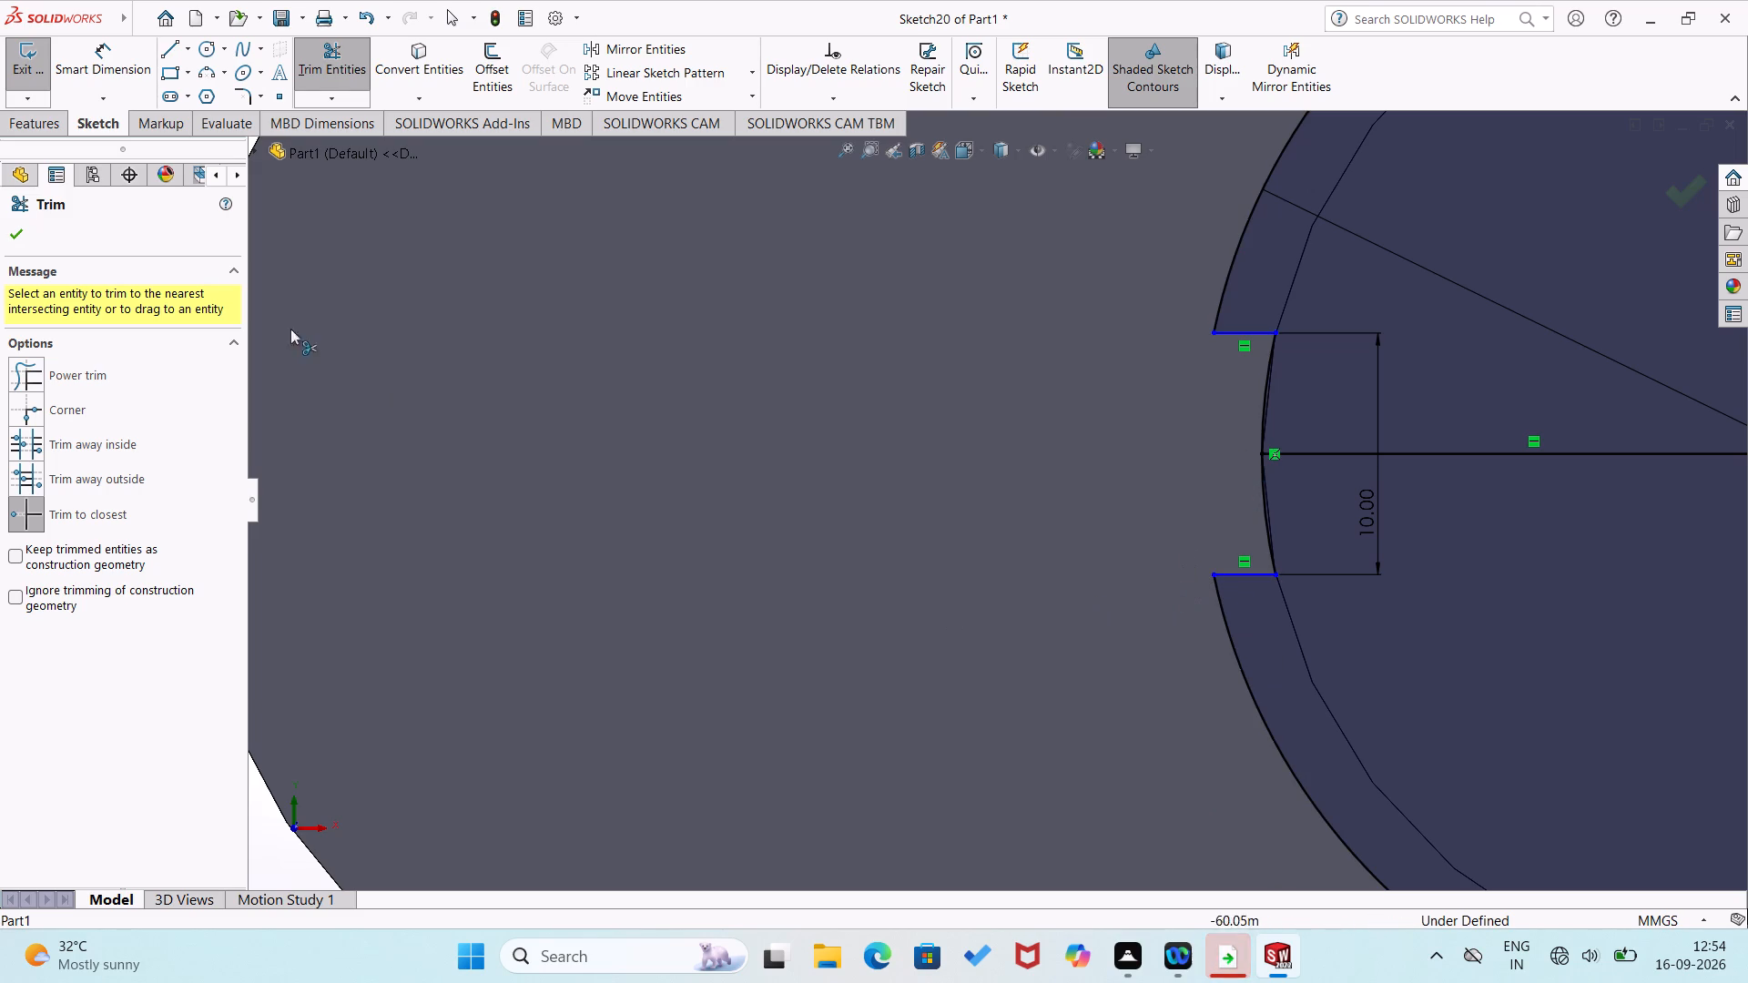
Dimension the length of the notch's lower horizontal edge, keeping its value as drawn.
left_click(130, 85)
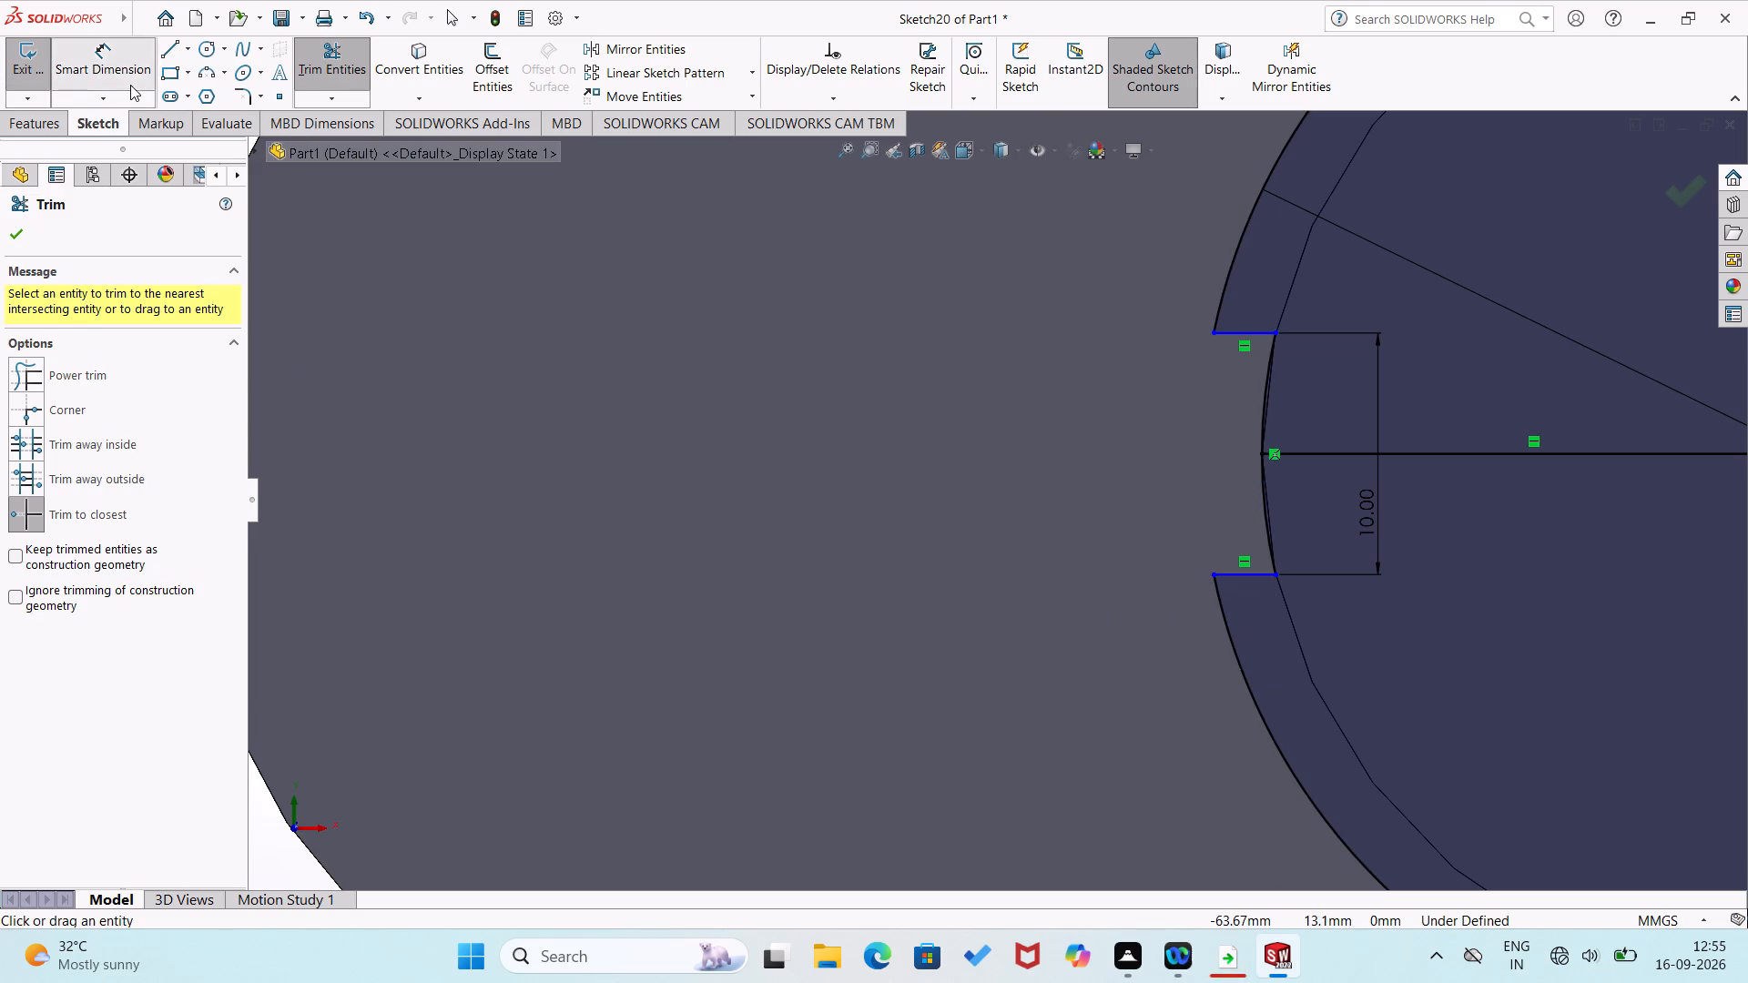
left_click(1239, 573)
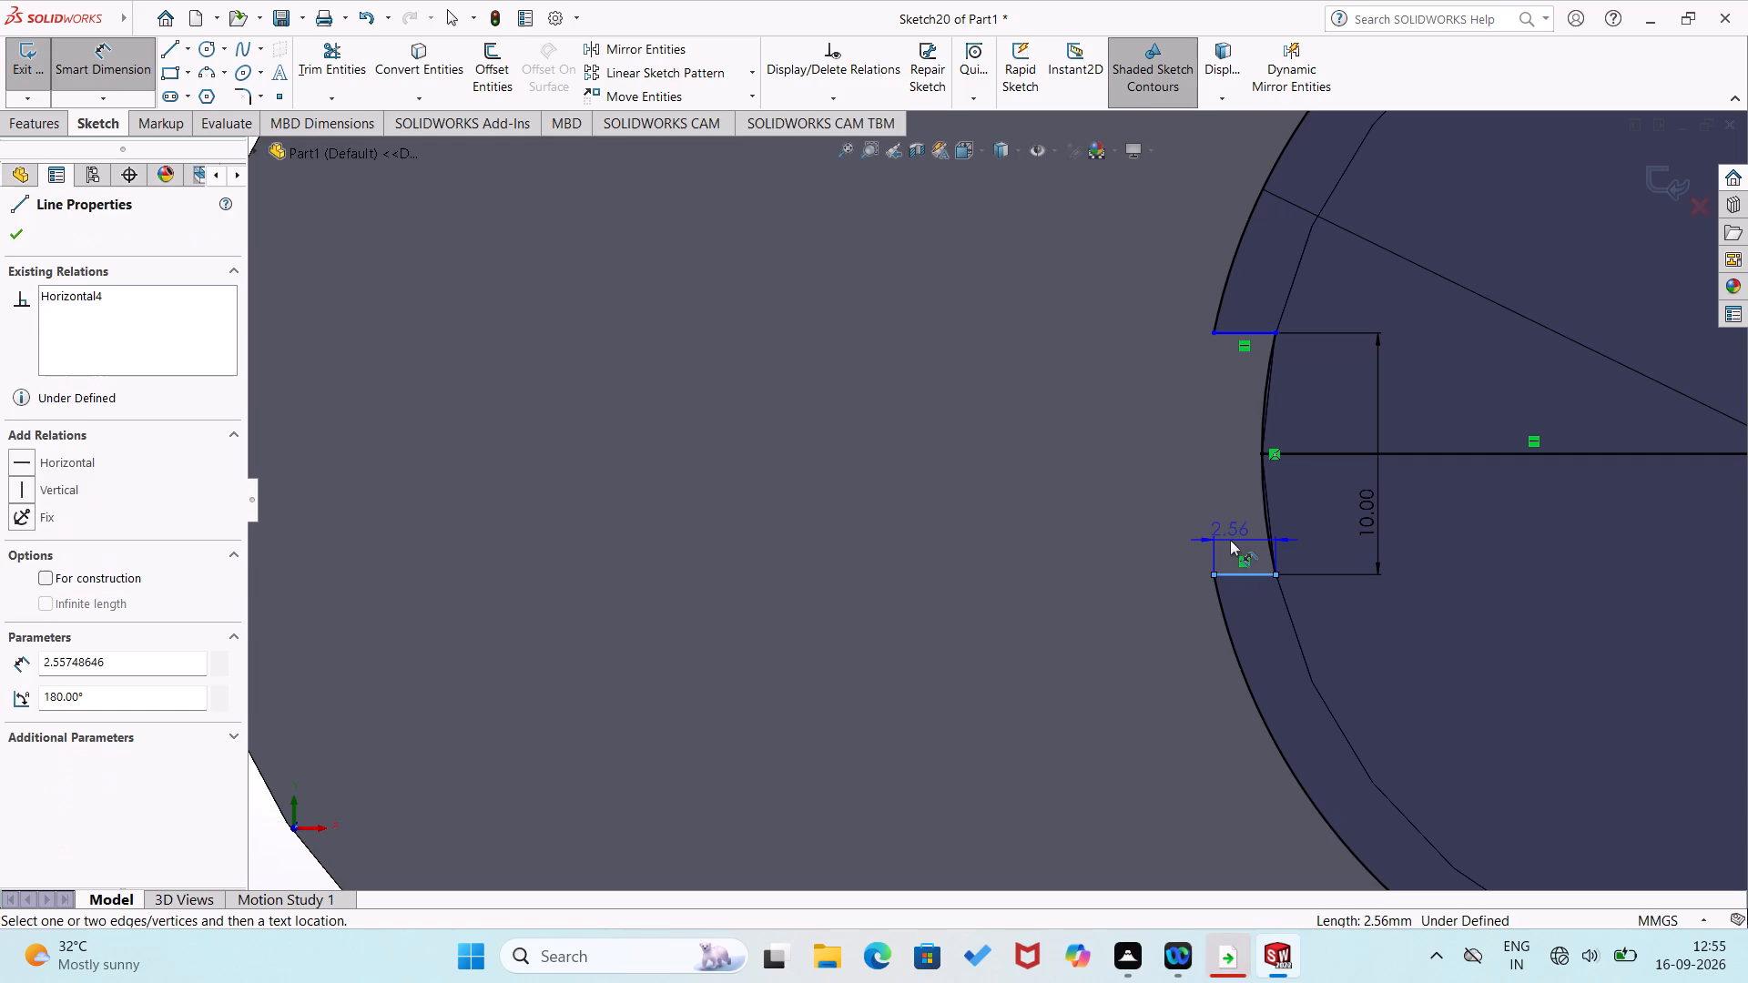
left_click(1230, 540)
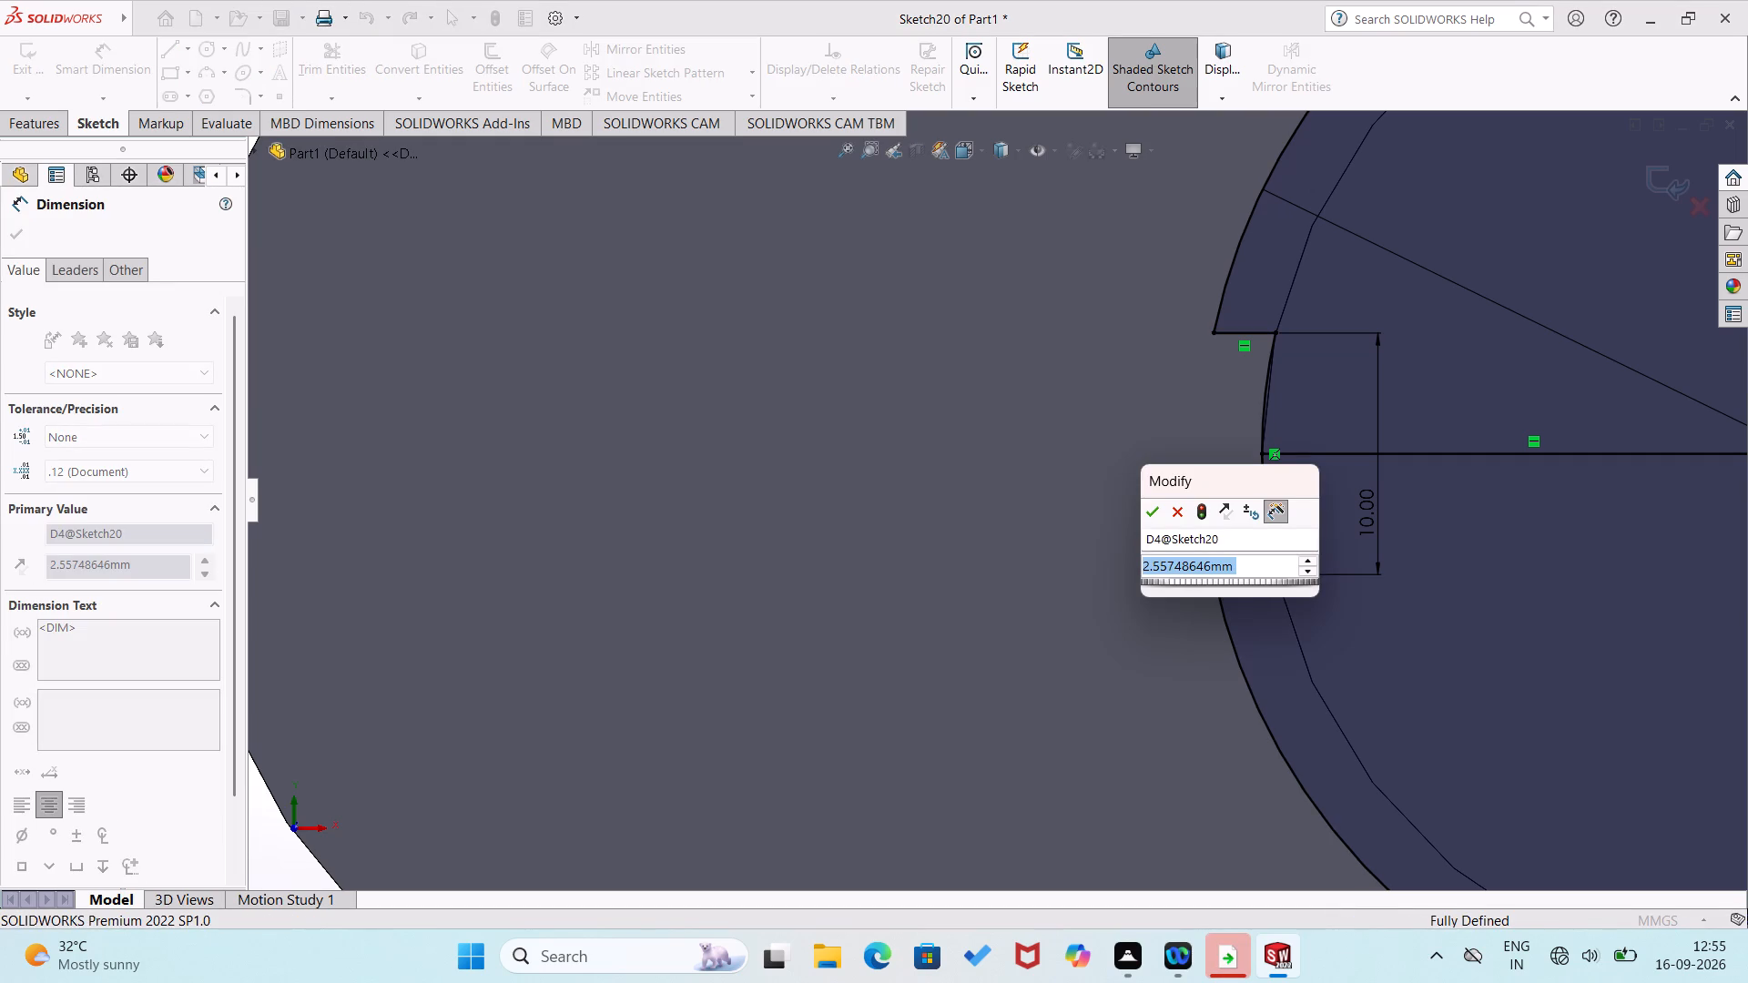
left_click(1182, 547)
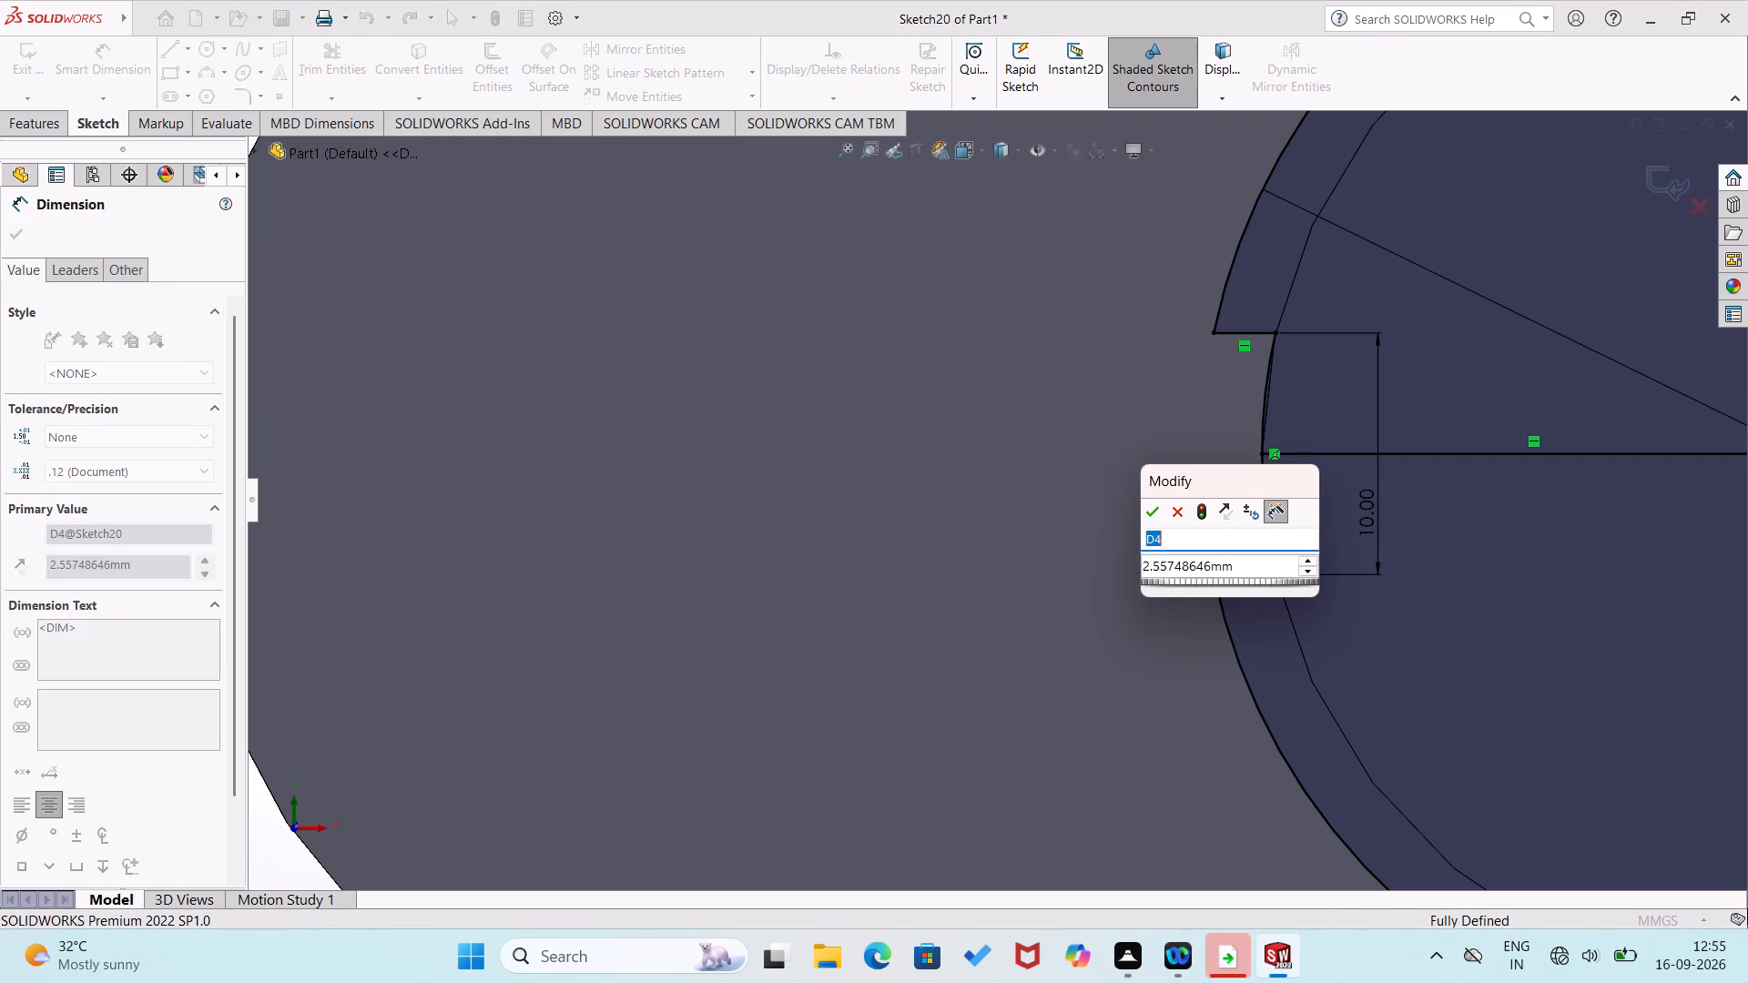
left_click(1146, 497)
left_click(1156, 503)
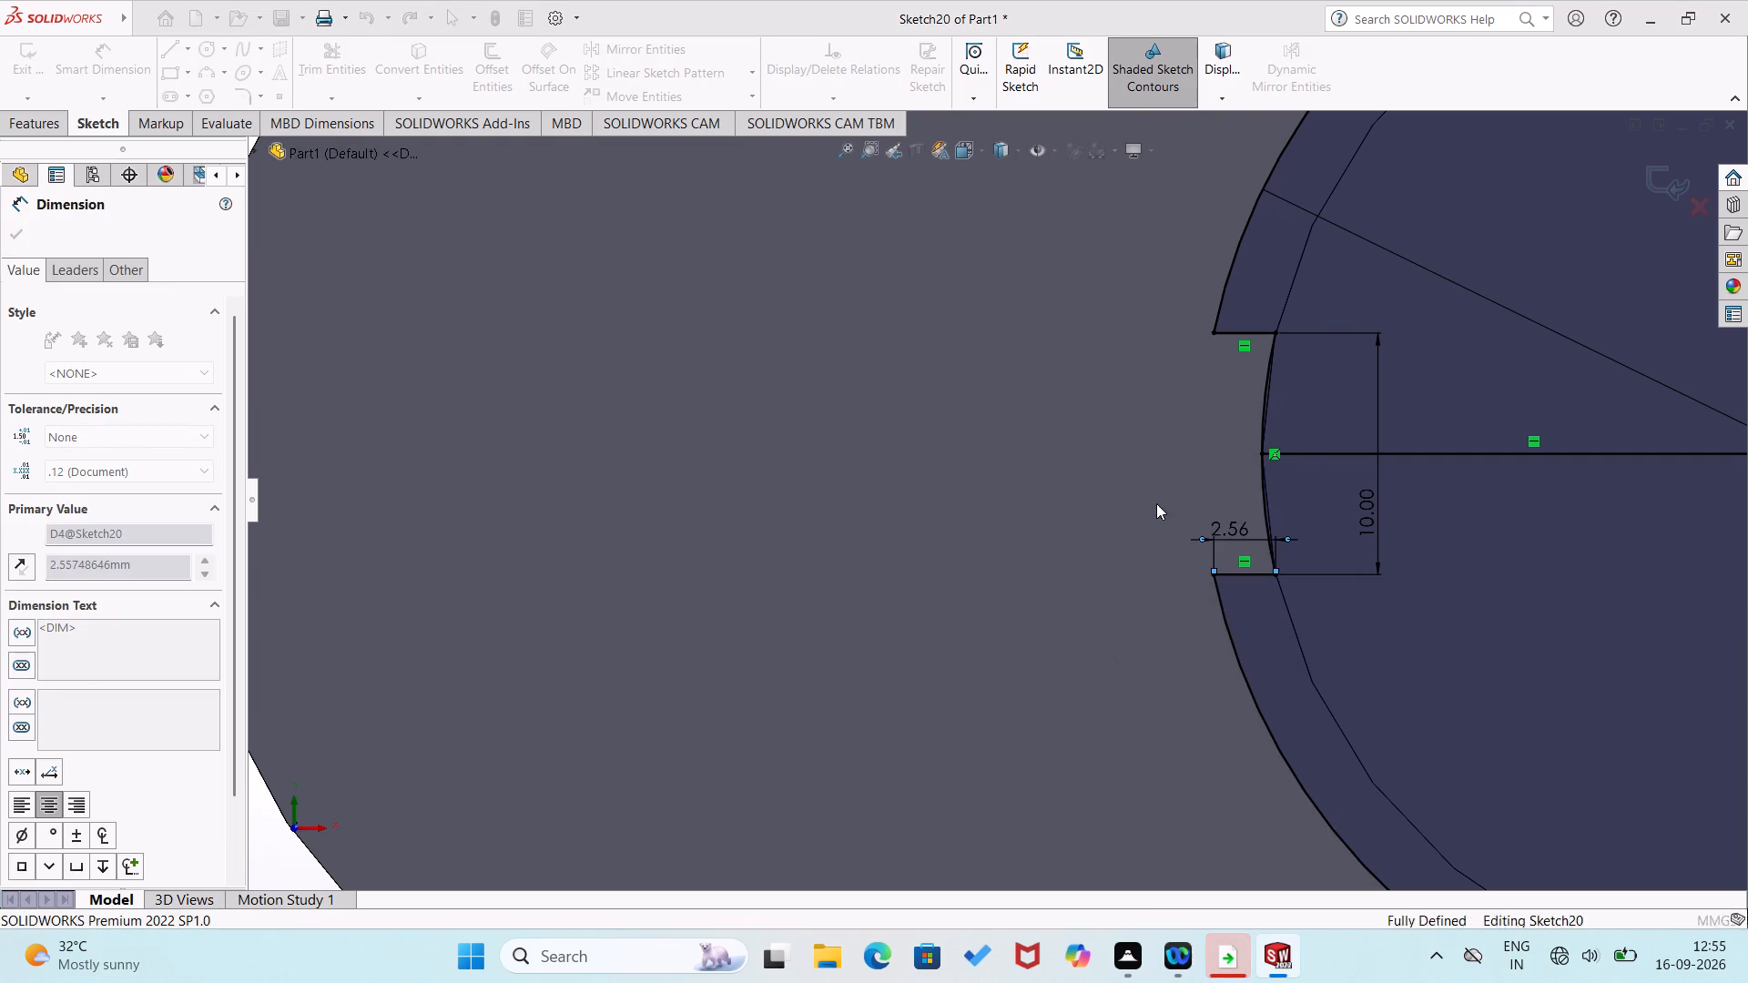
left_click(1138, 522)
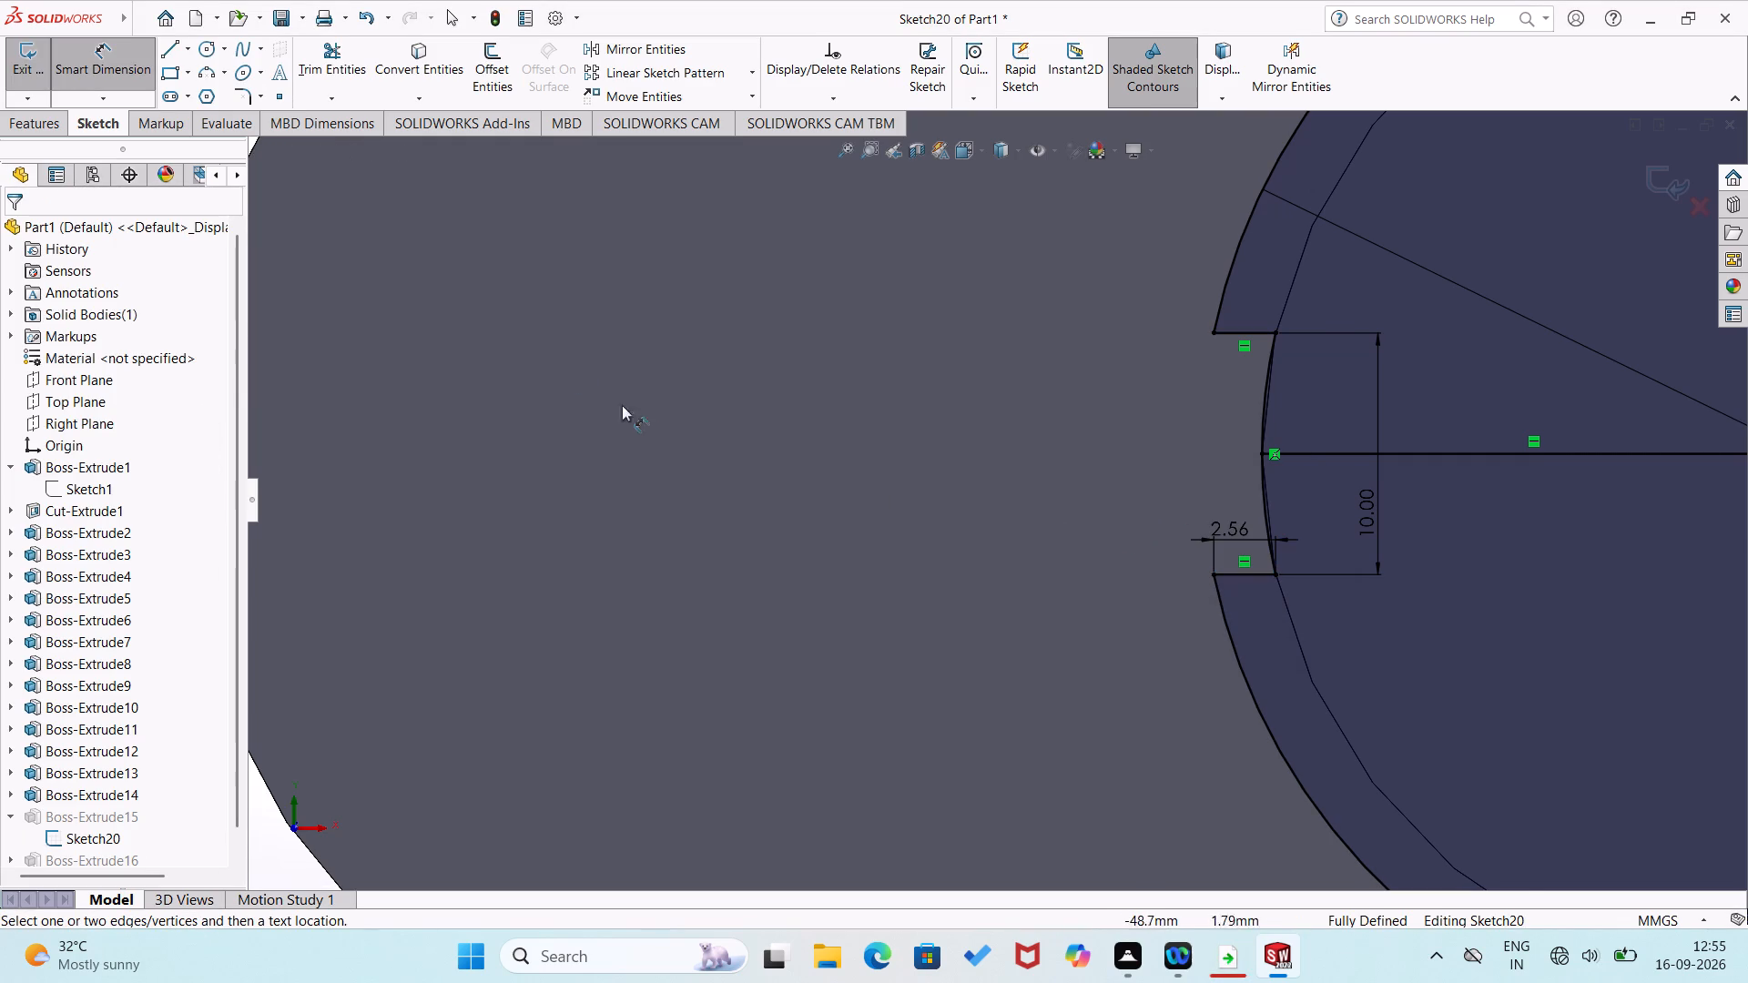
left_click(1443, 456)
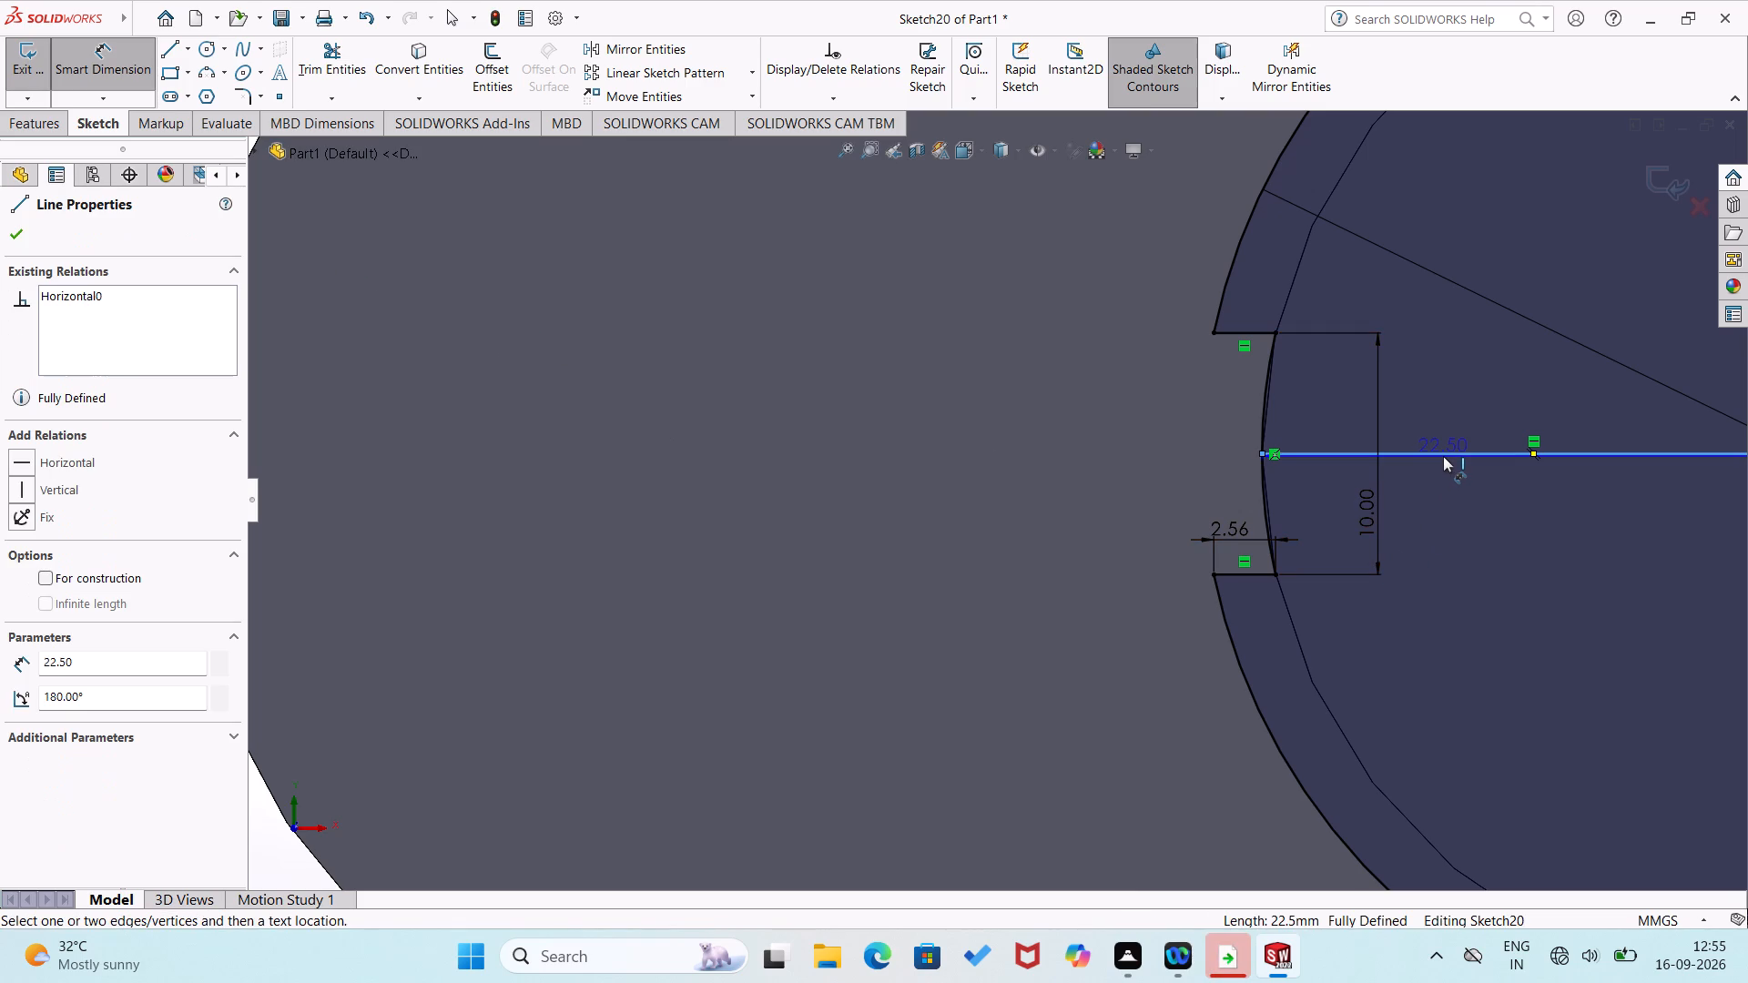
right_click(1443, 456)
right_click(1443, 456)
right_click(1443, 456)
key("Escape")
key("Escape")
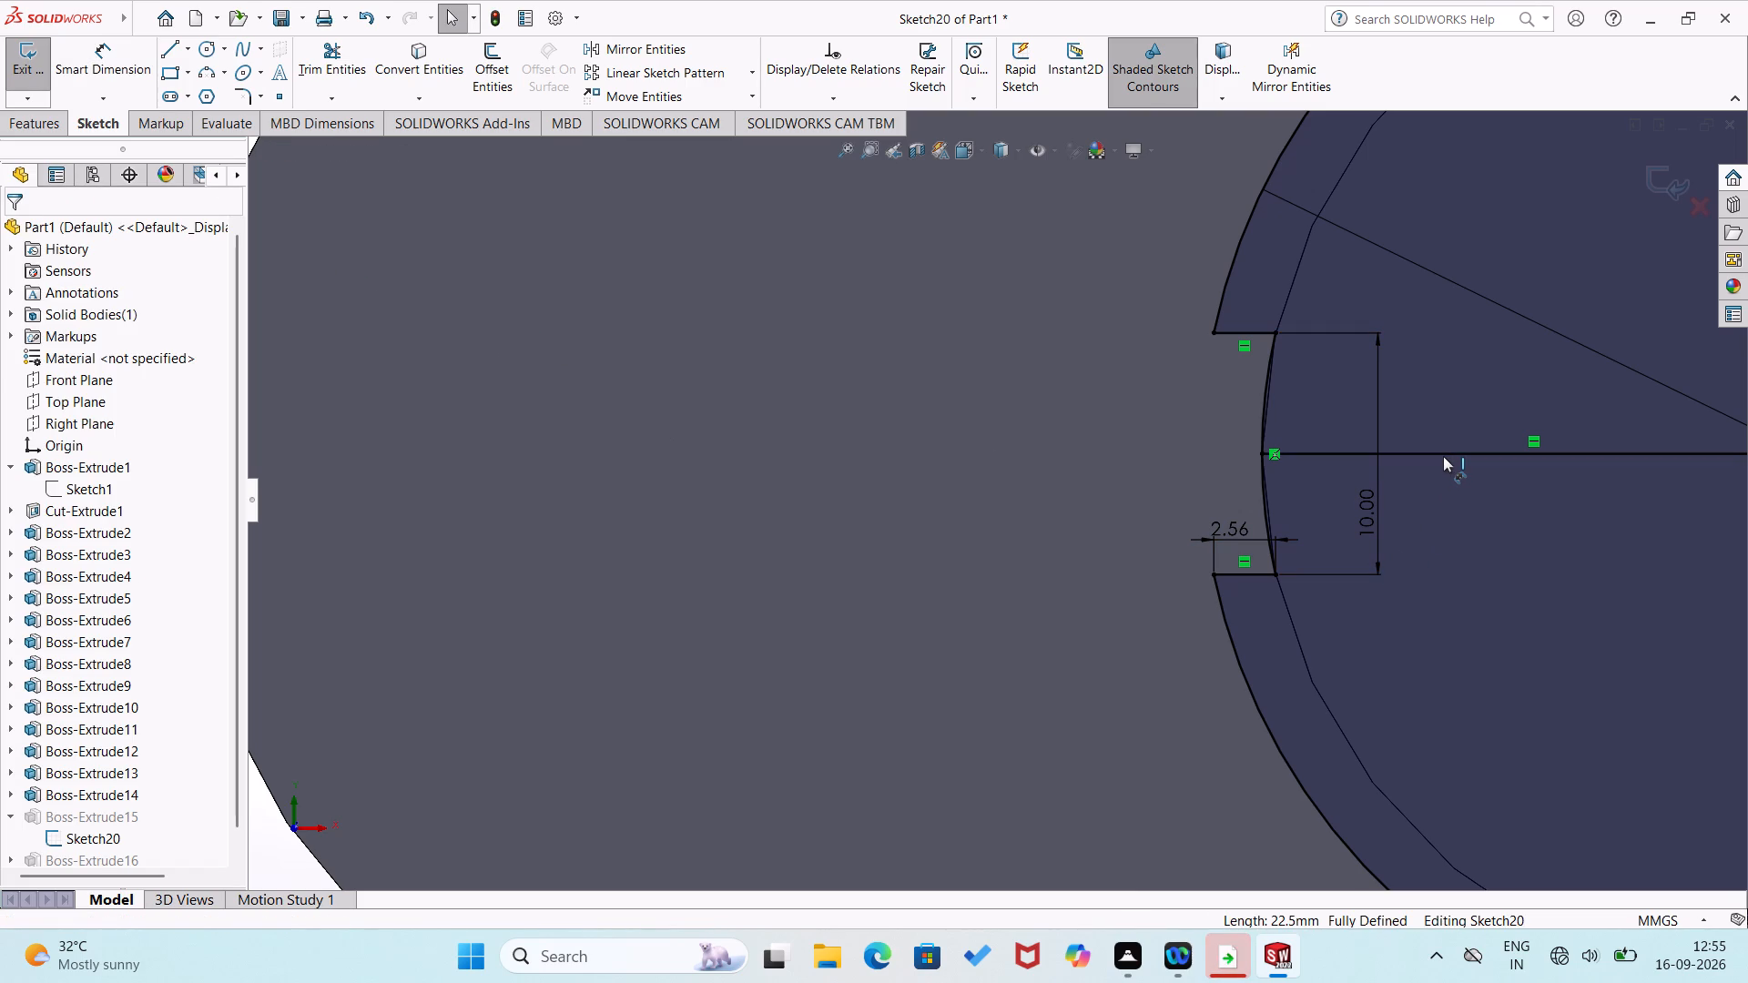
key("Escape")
Convert the horizontal line from the circle's centre to the notch into construction geometry, and exit the sketch.
right_click(1443, 456)
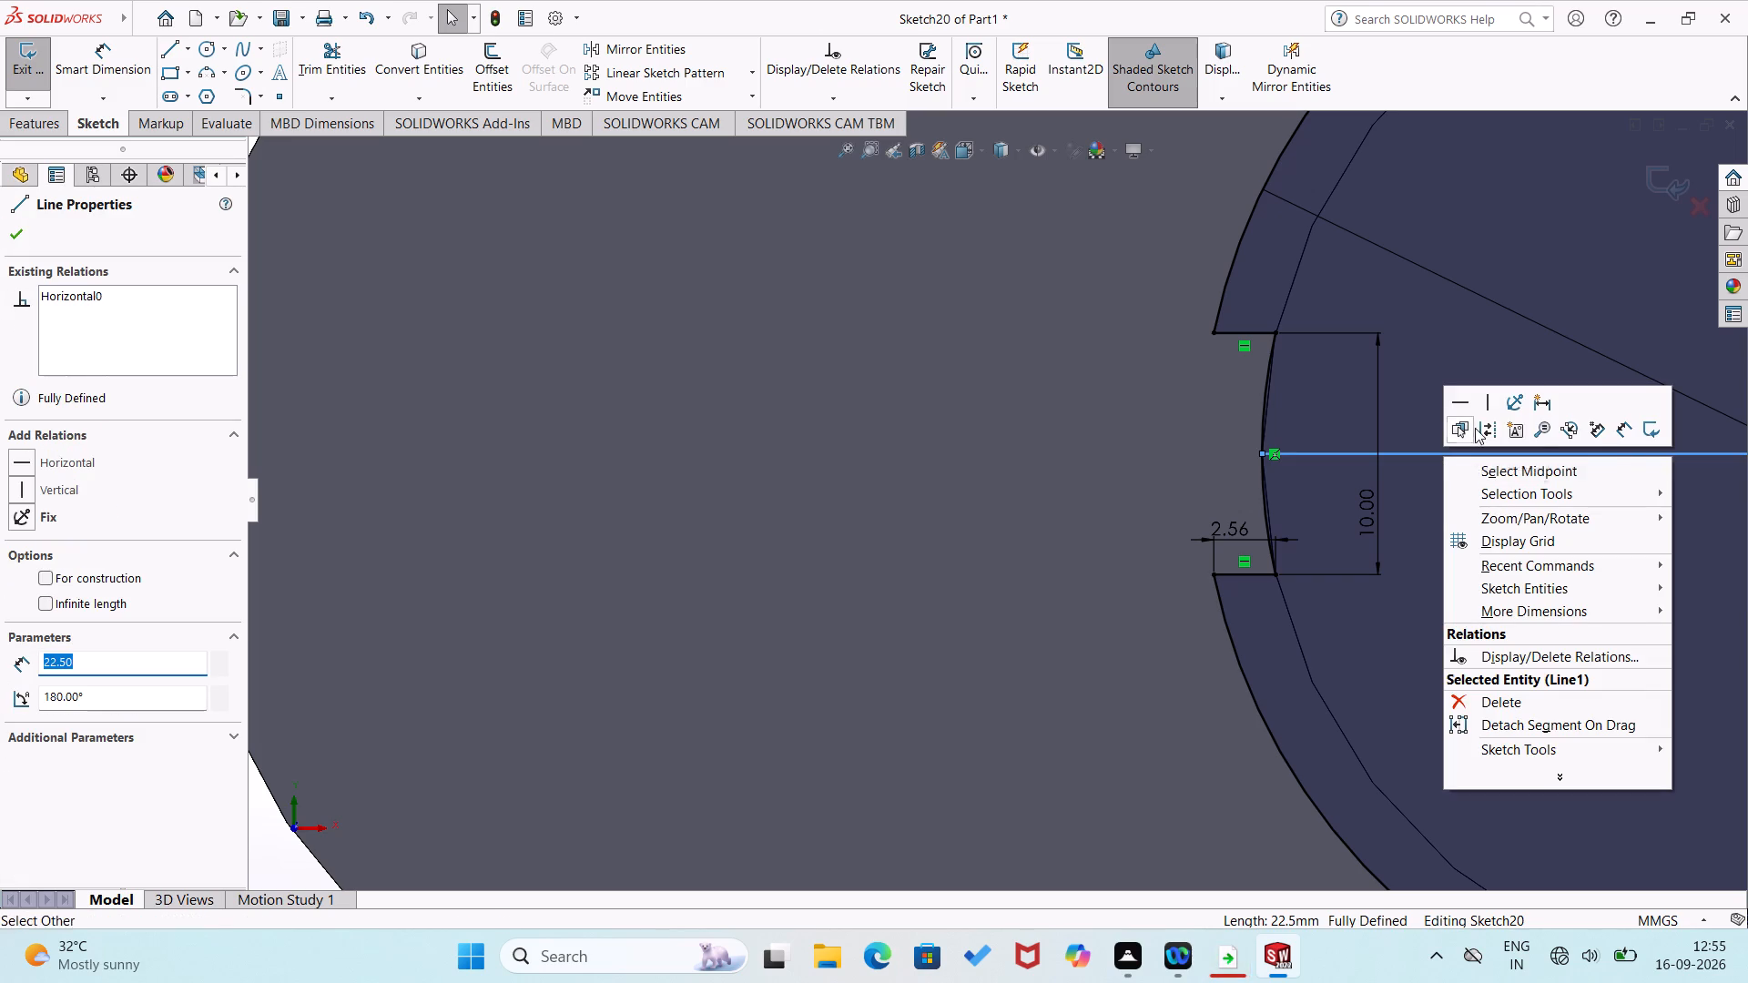
left_click(1483, 430)
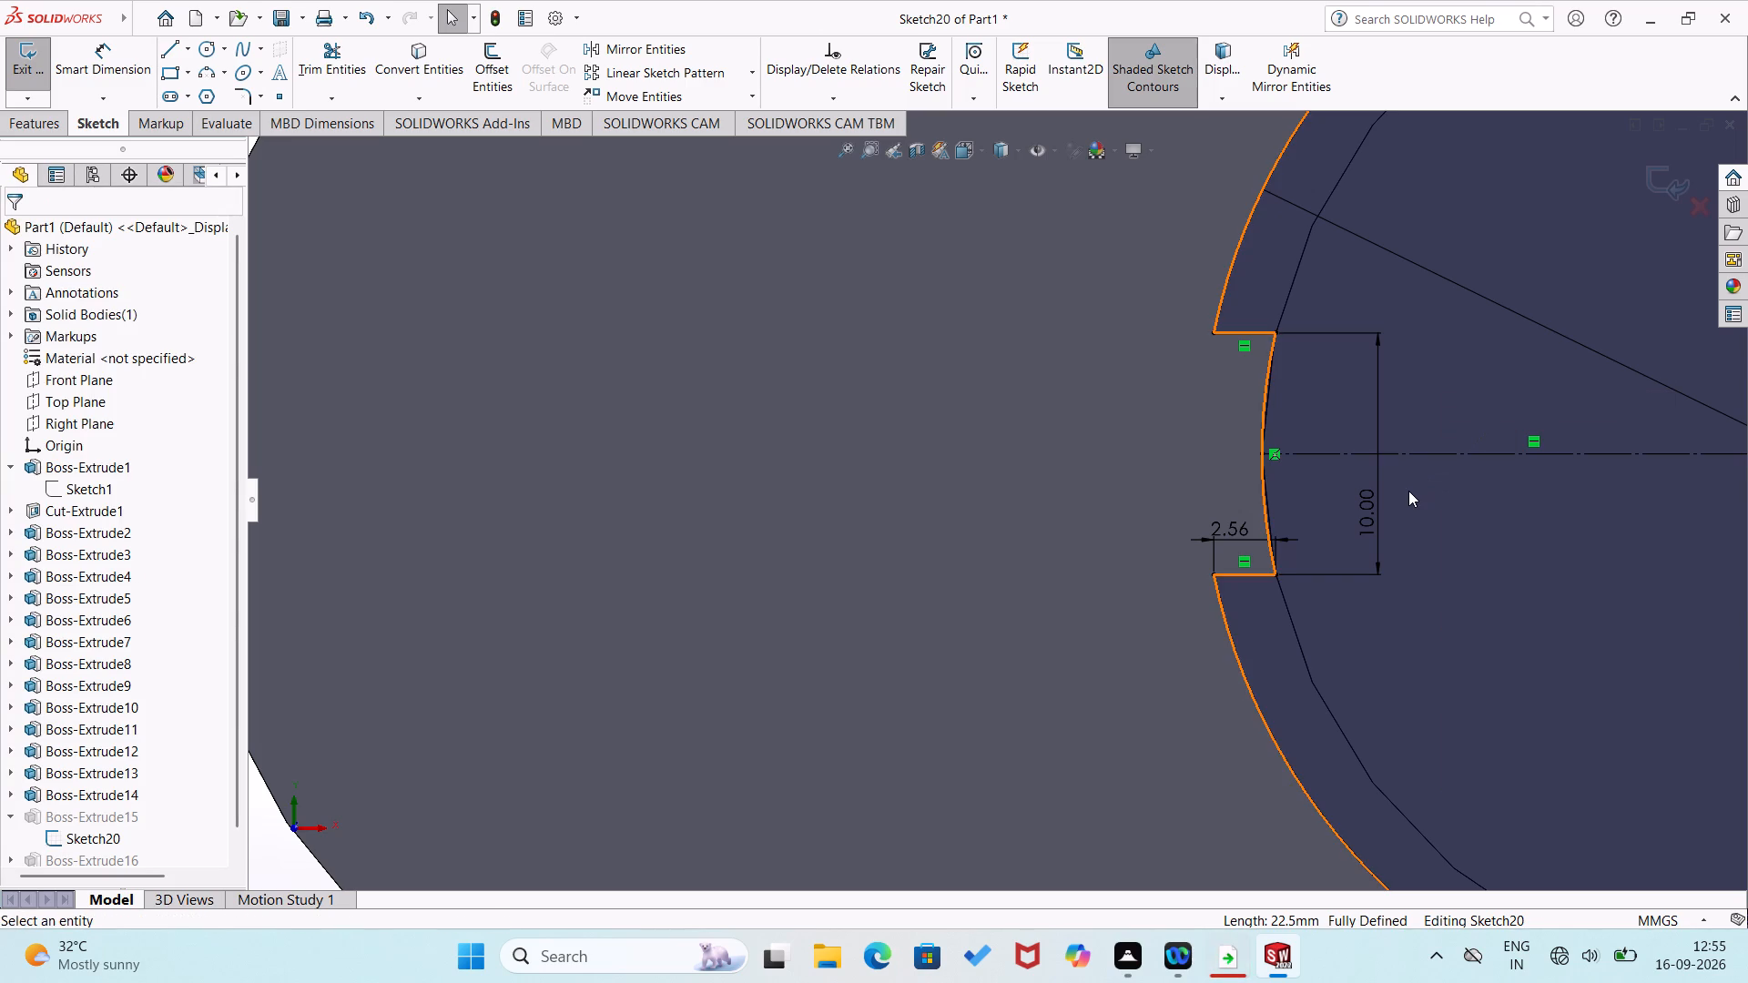
scroll(1408, 491, "up", 5)
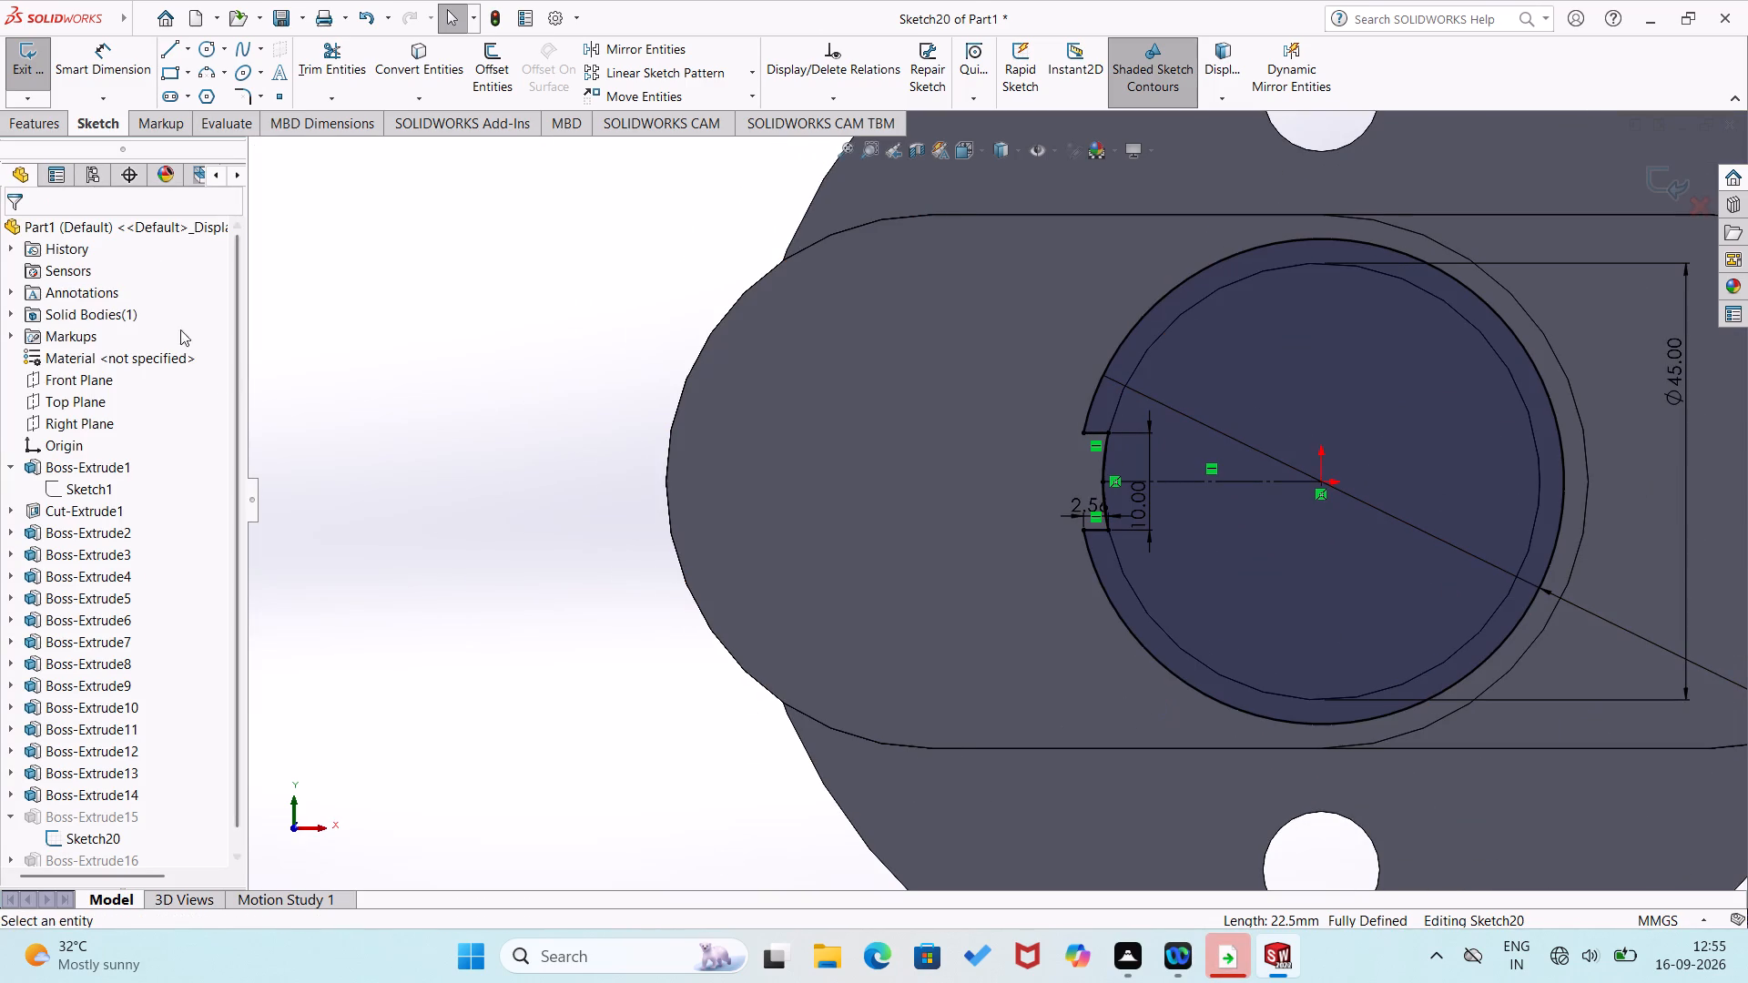
left_click(40, 126)
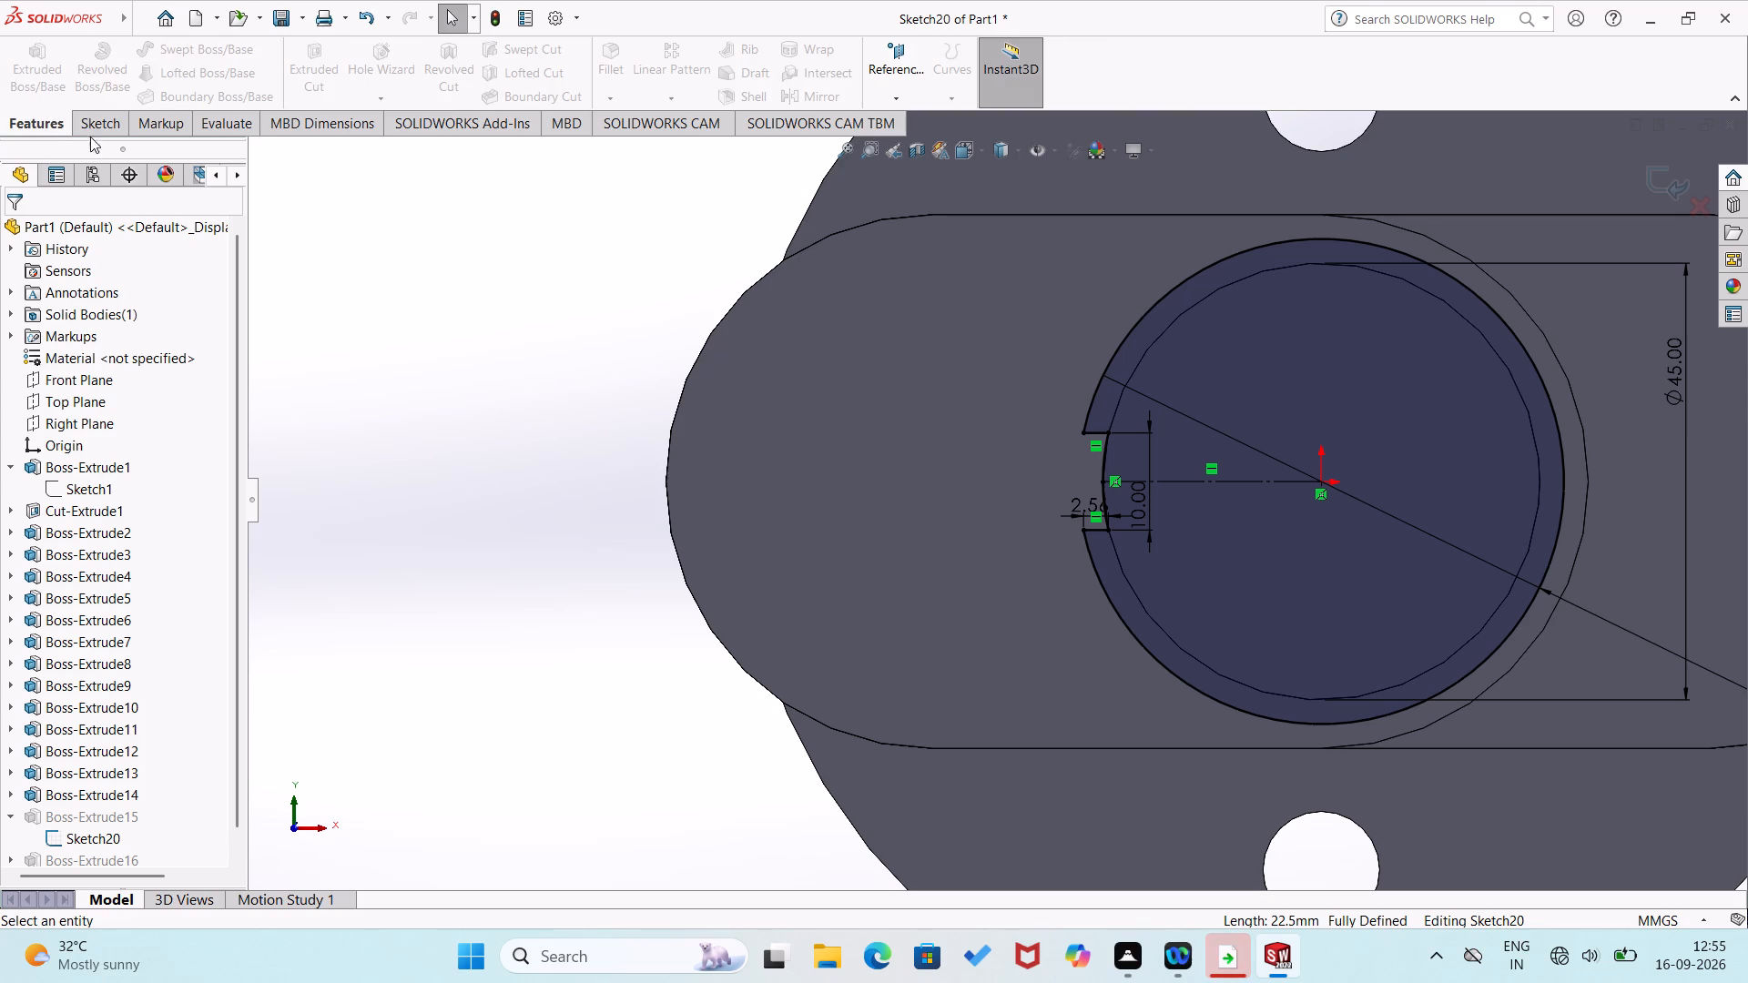
left_click(102, 129)
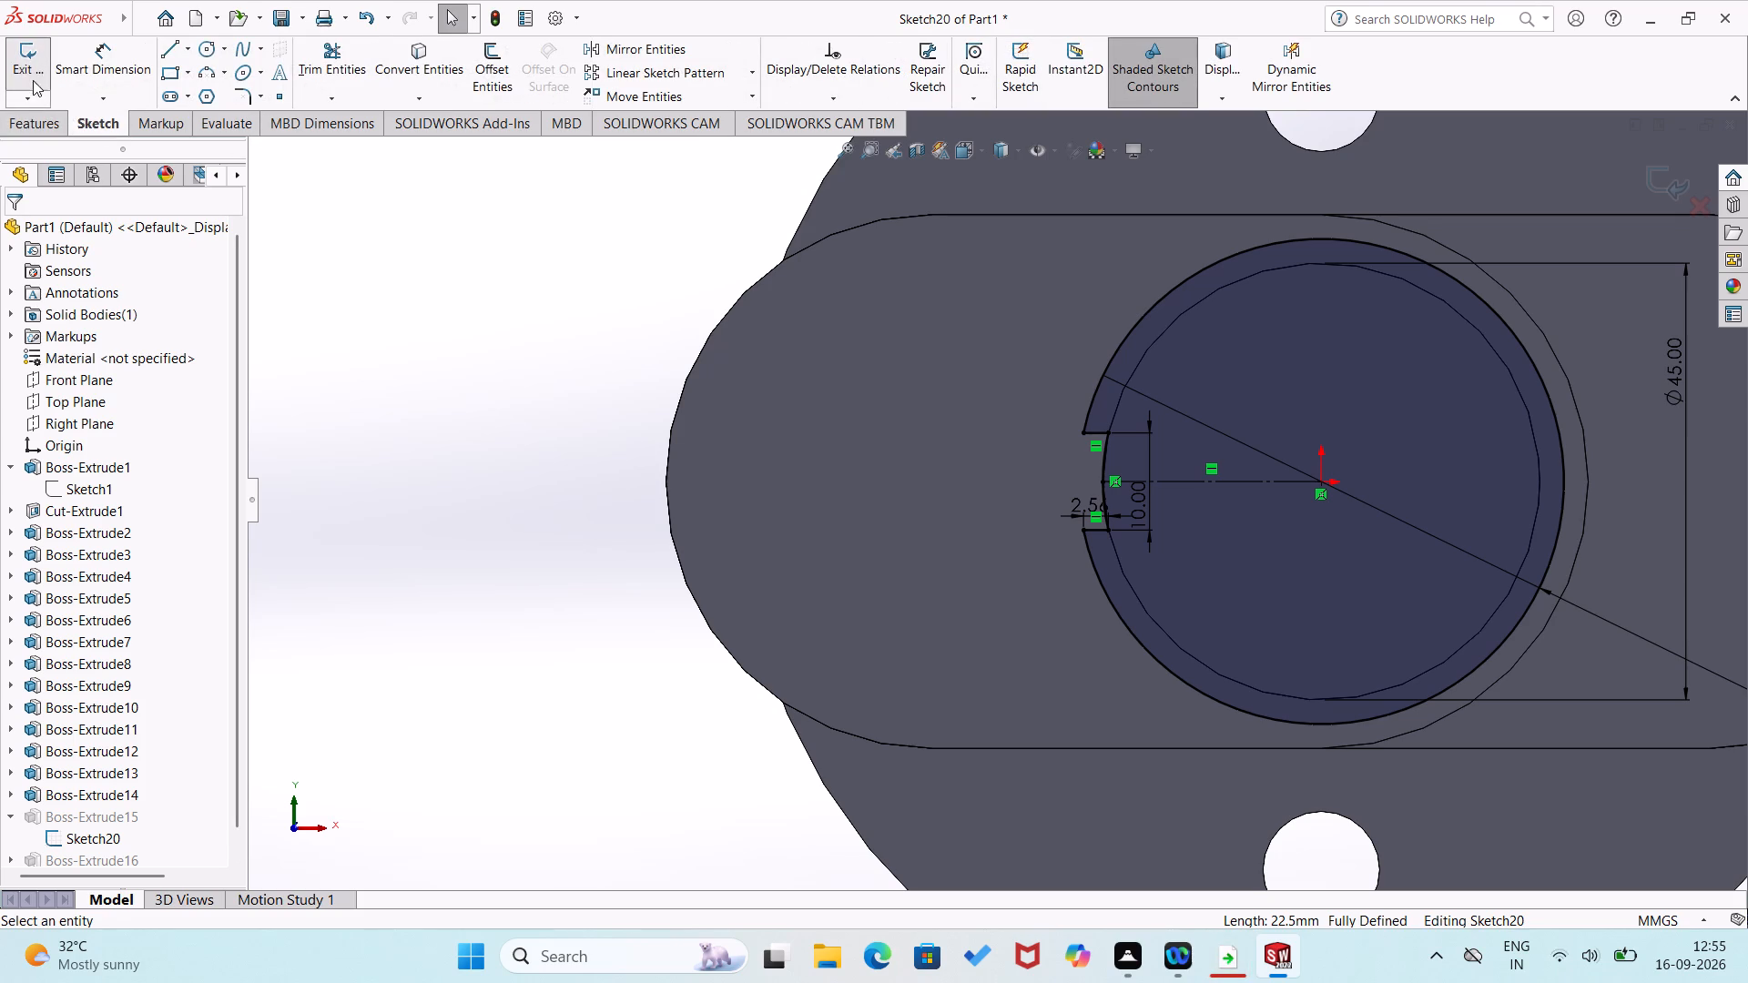
left_click(30, 78)
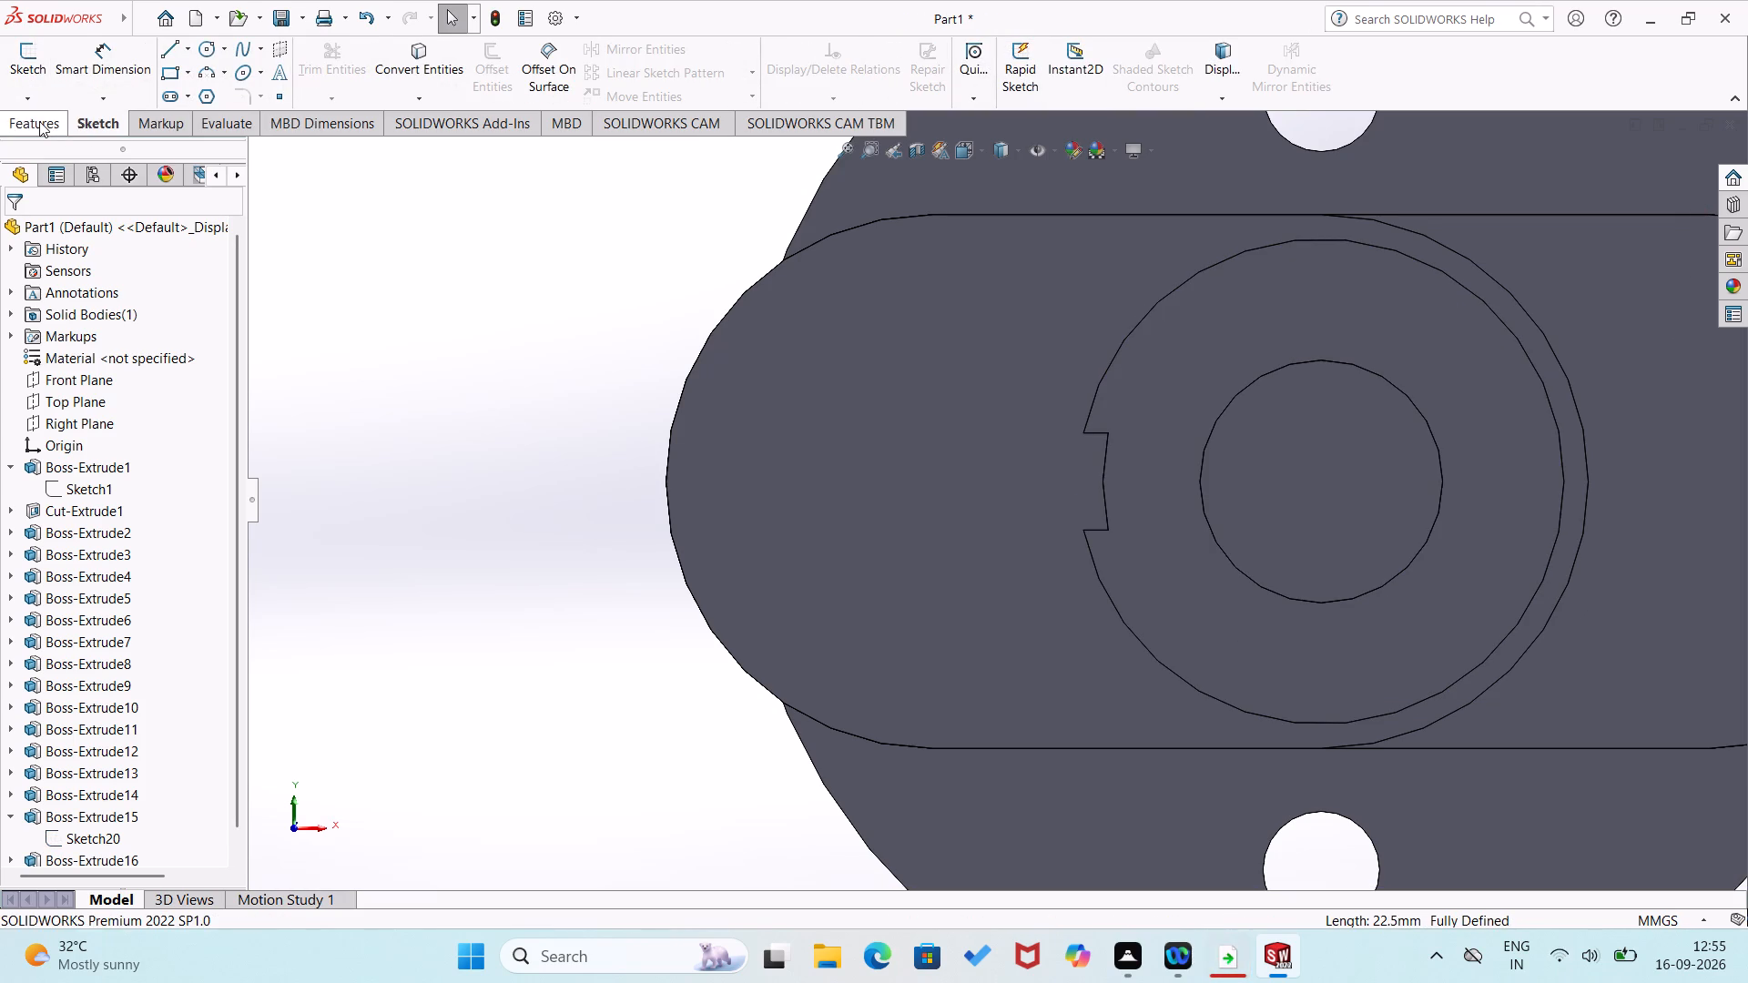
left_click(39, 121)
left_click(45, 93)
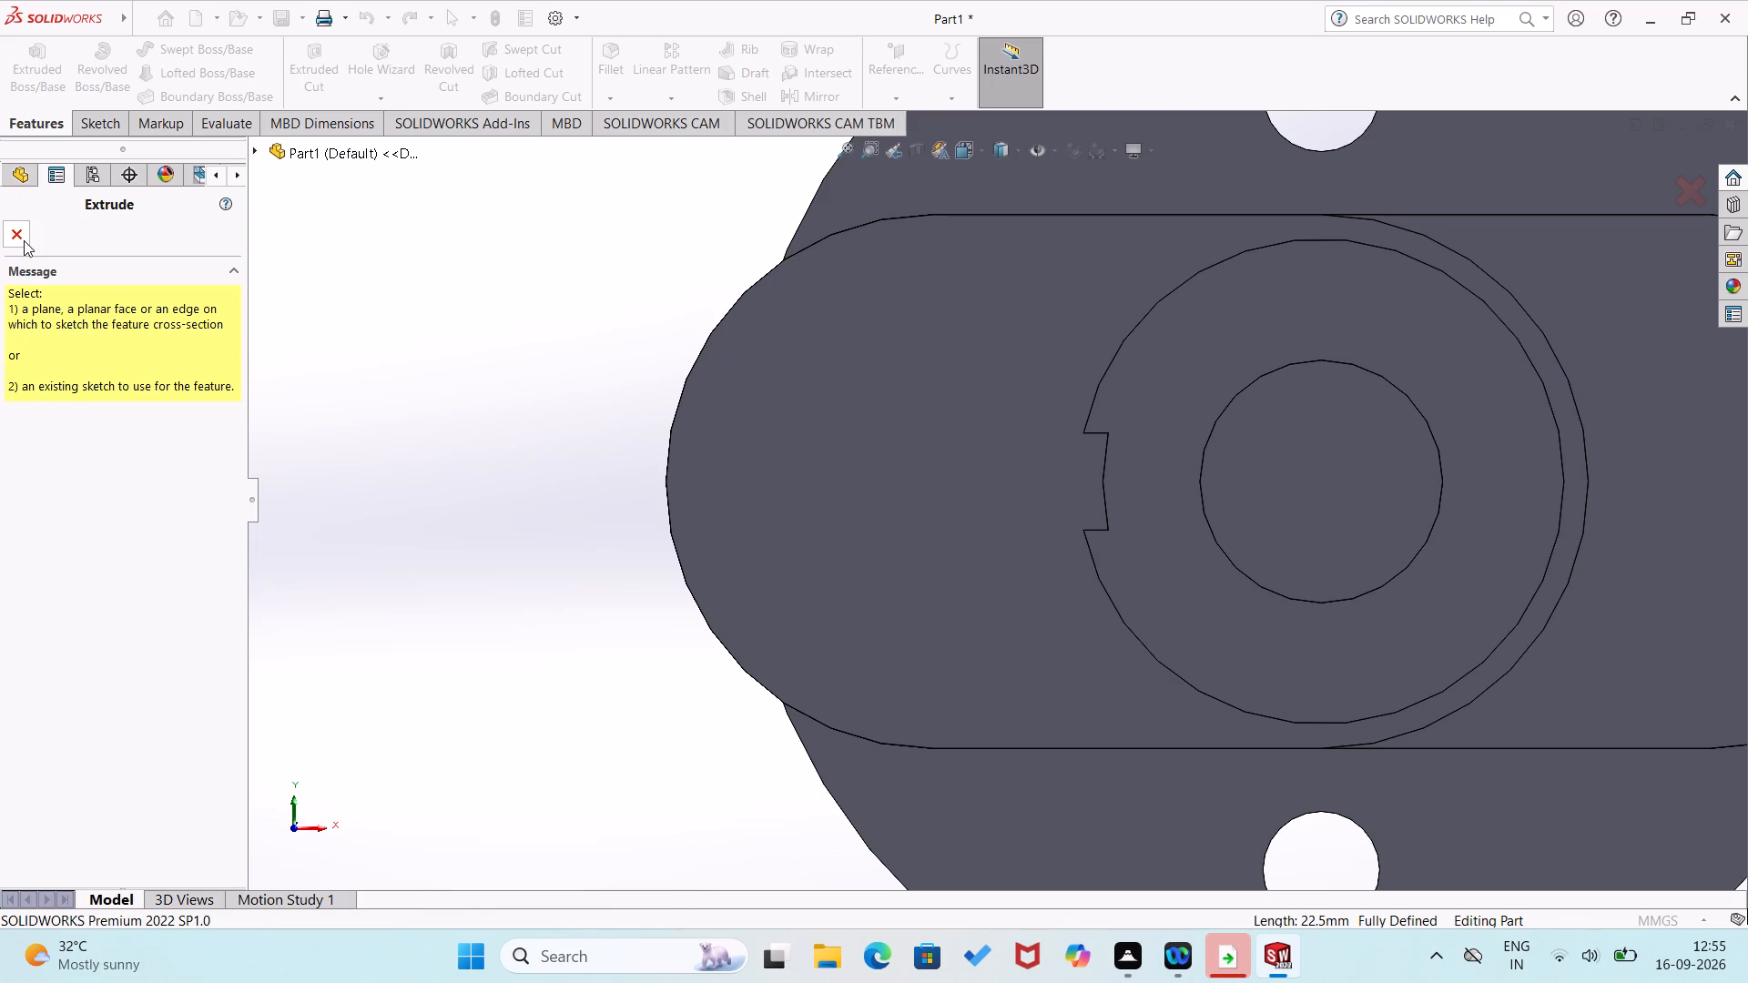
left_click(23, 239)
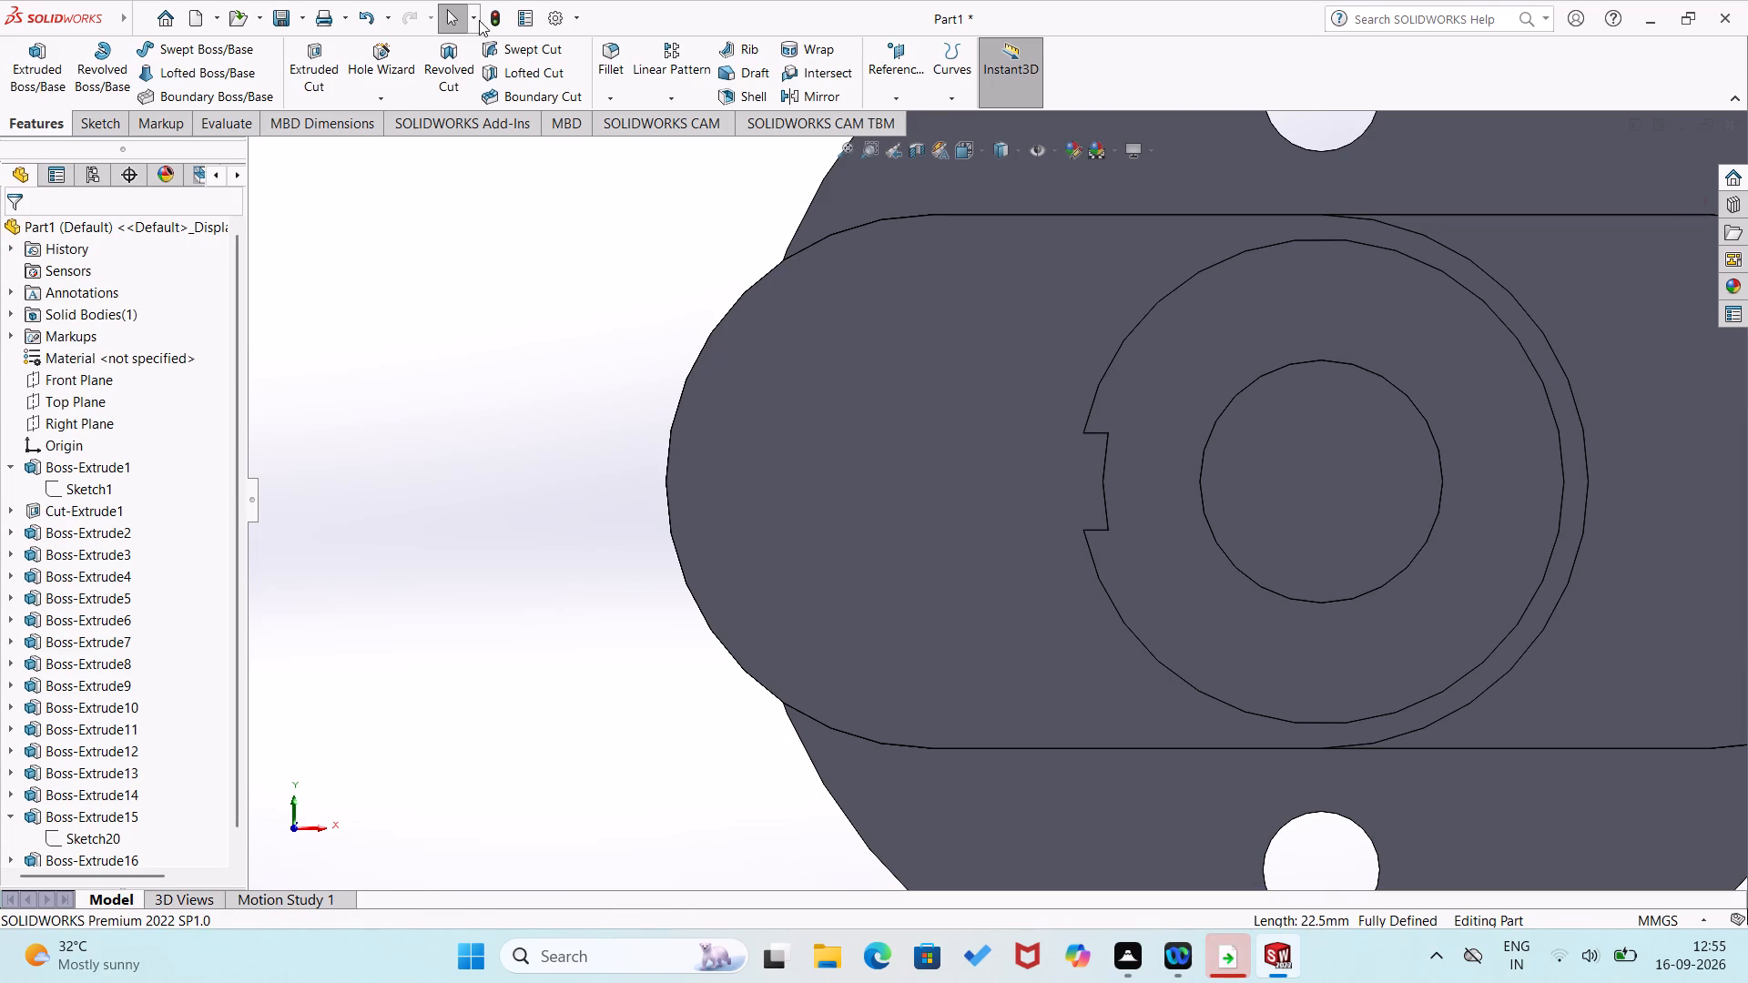
Rebuild the part and inspect the notch running along the stepped end shaft from several angles.
left_click(490, 23)
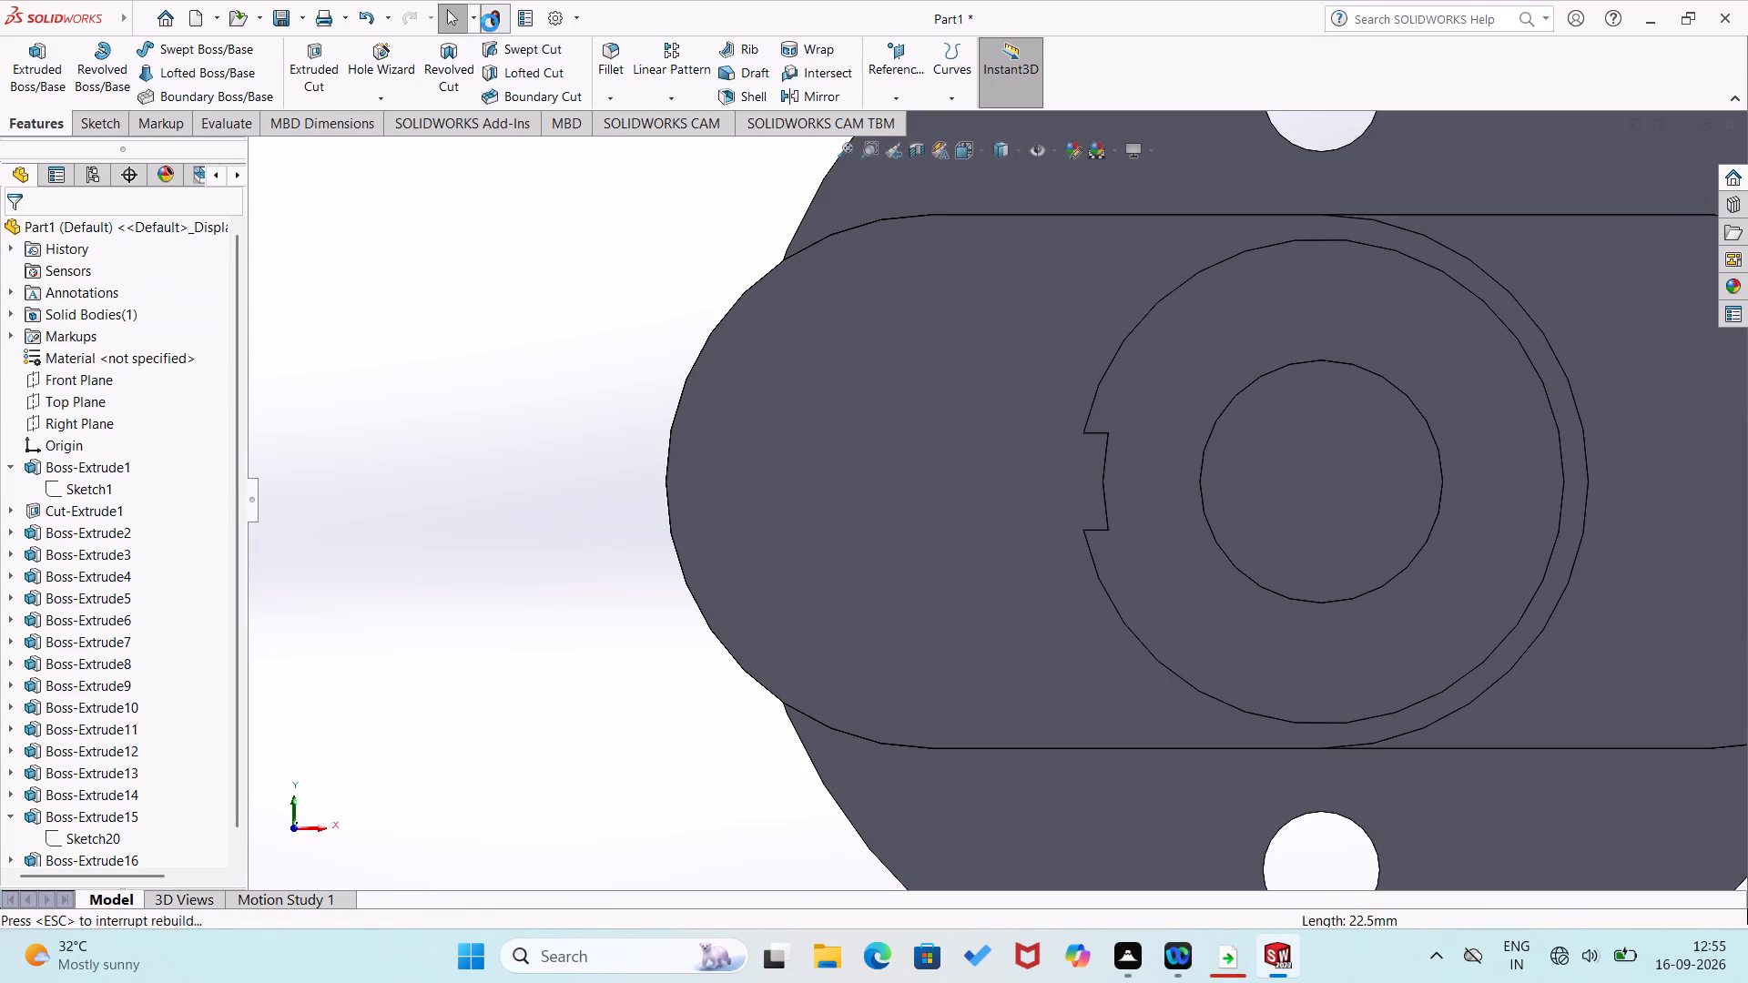
left_click(490, 23)
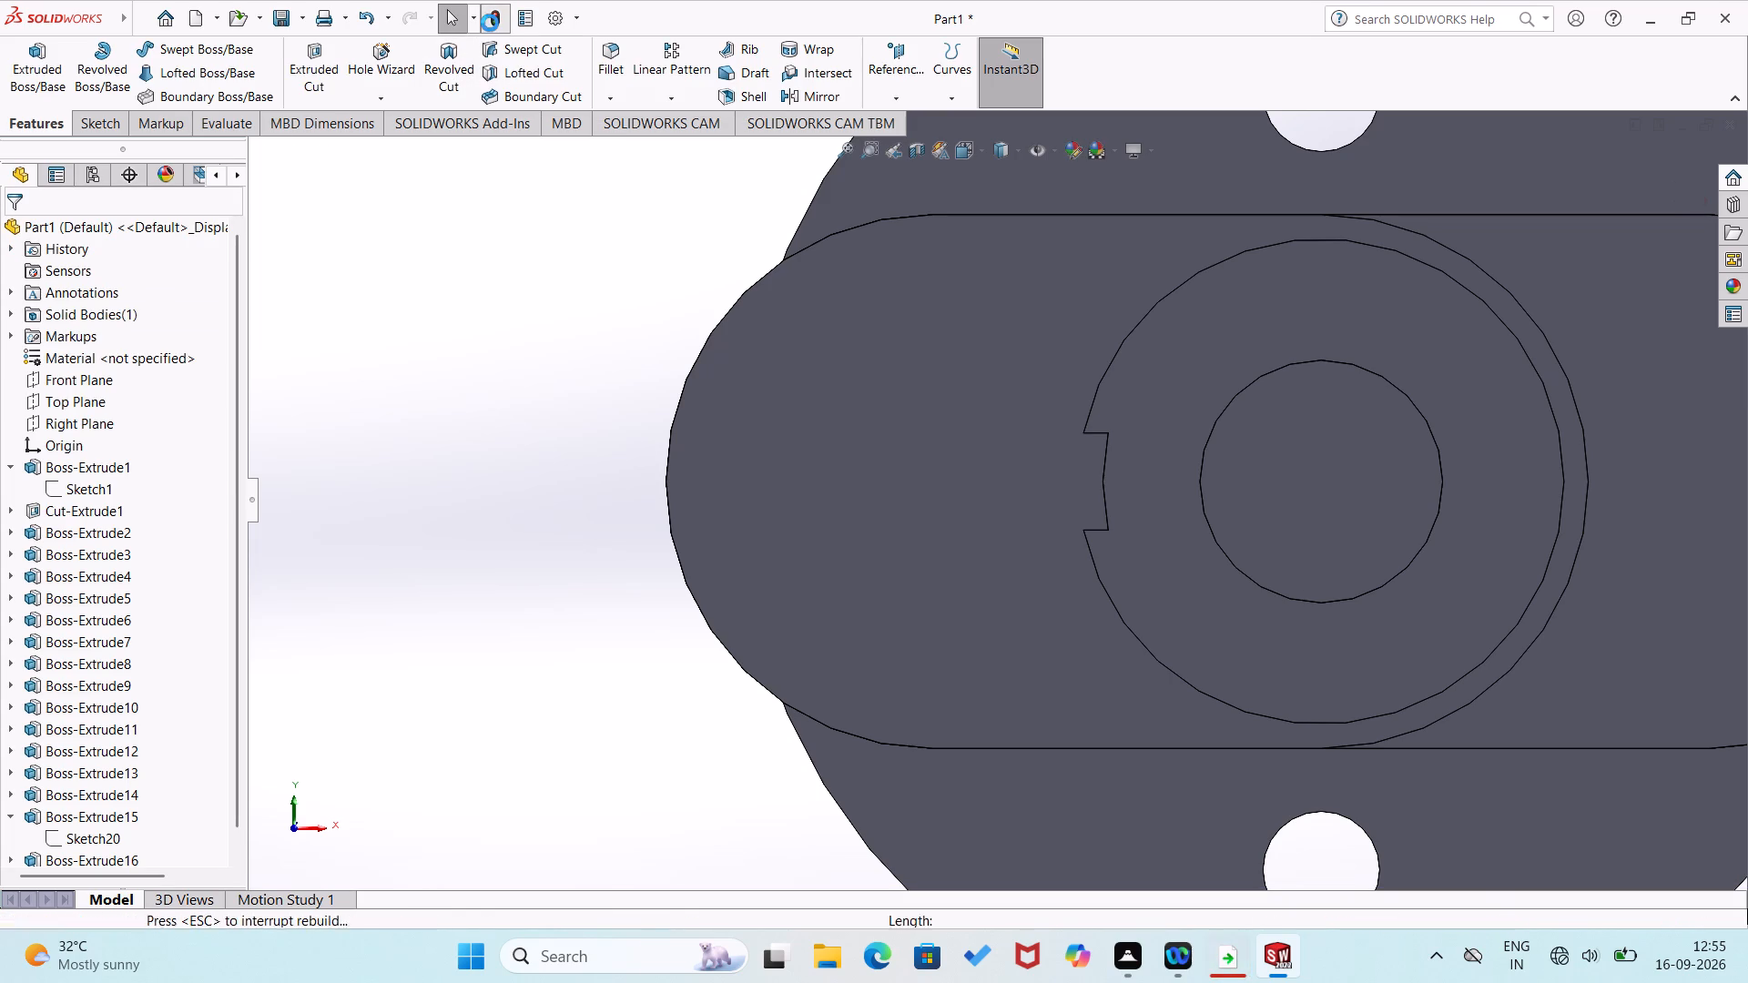
middle_click_drag(546, 337, 494, 406)
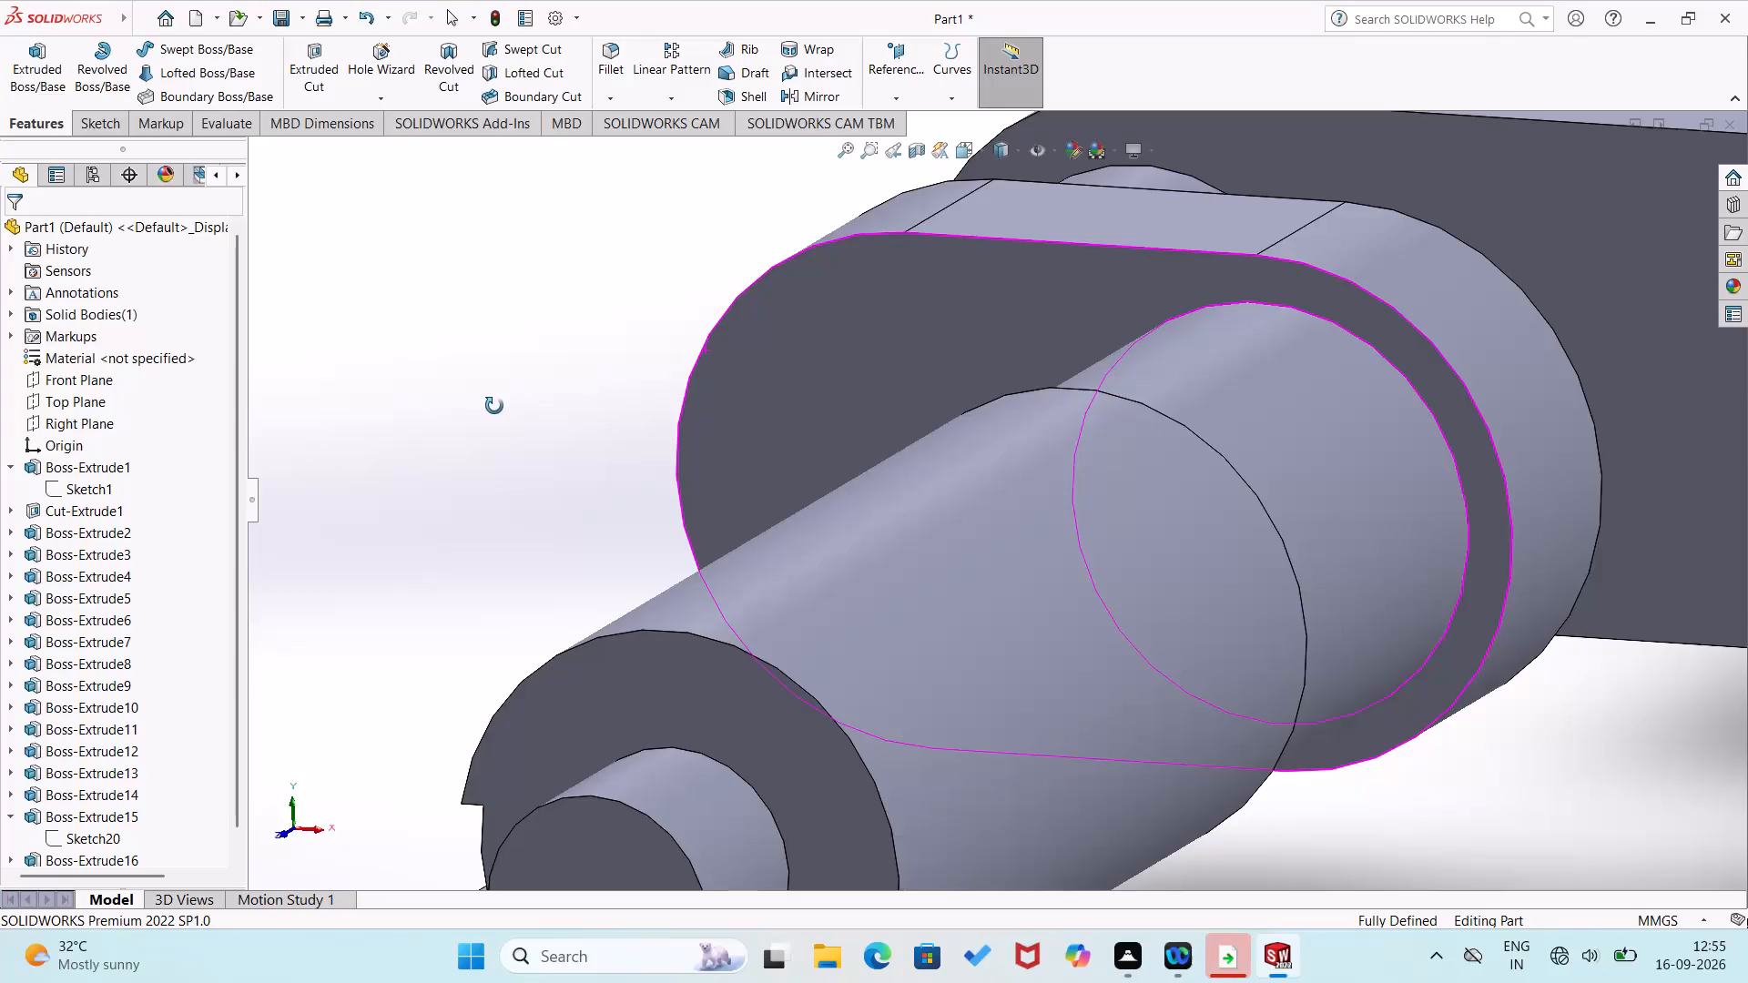
middle_click_drag(494, 406, 607, 337)
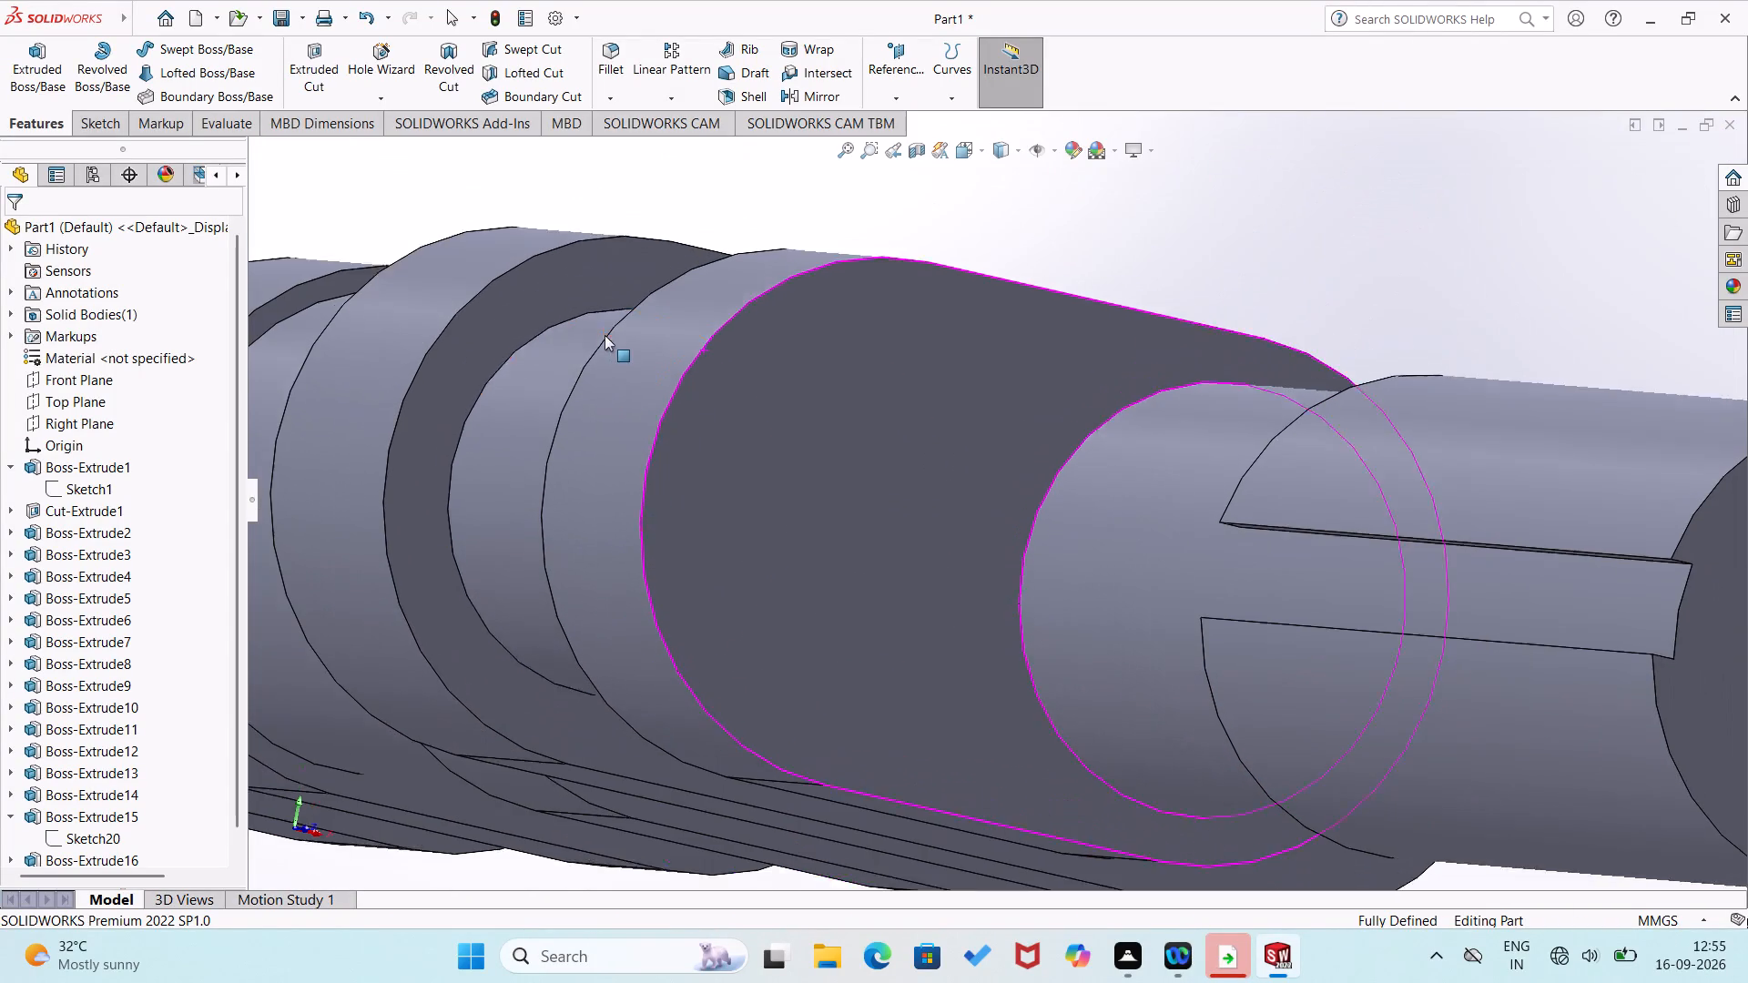
left_click(1137, 252)
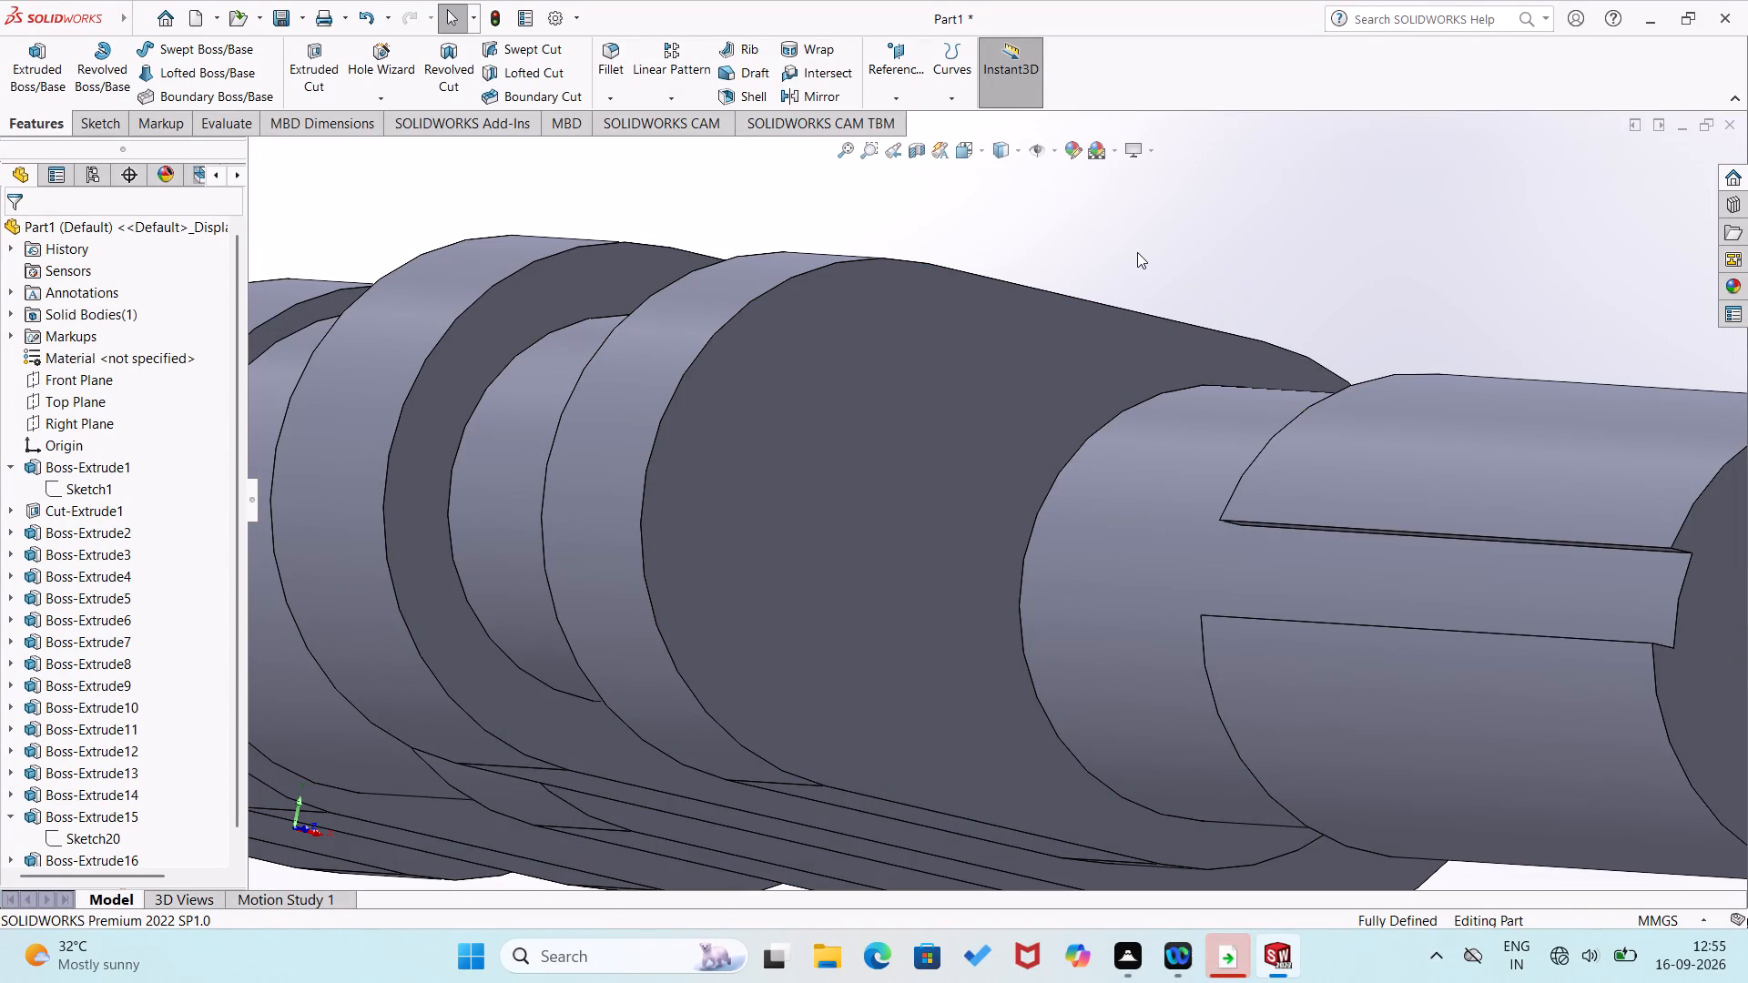
middle_click_drag(1533, 380, 1478, 393)
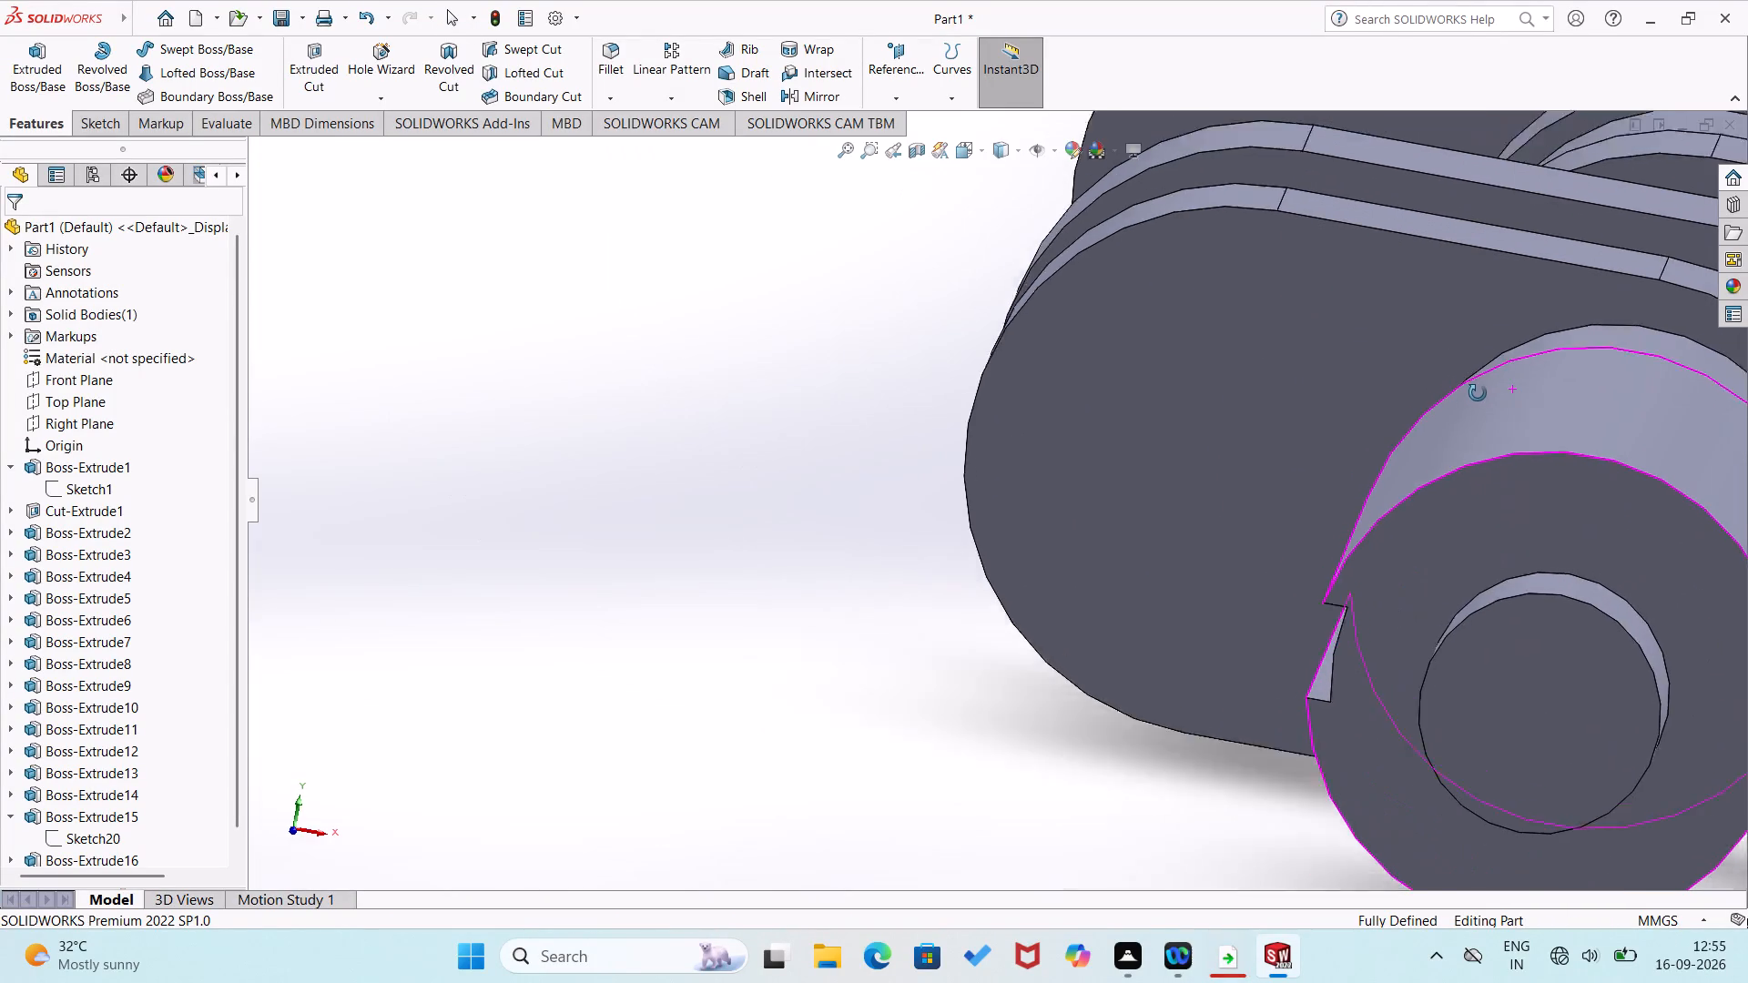
middle_click_drag(1478, 393, 1517, 367)
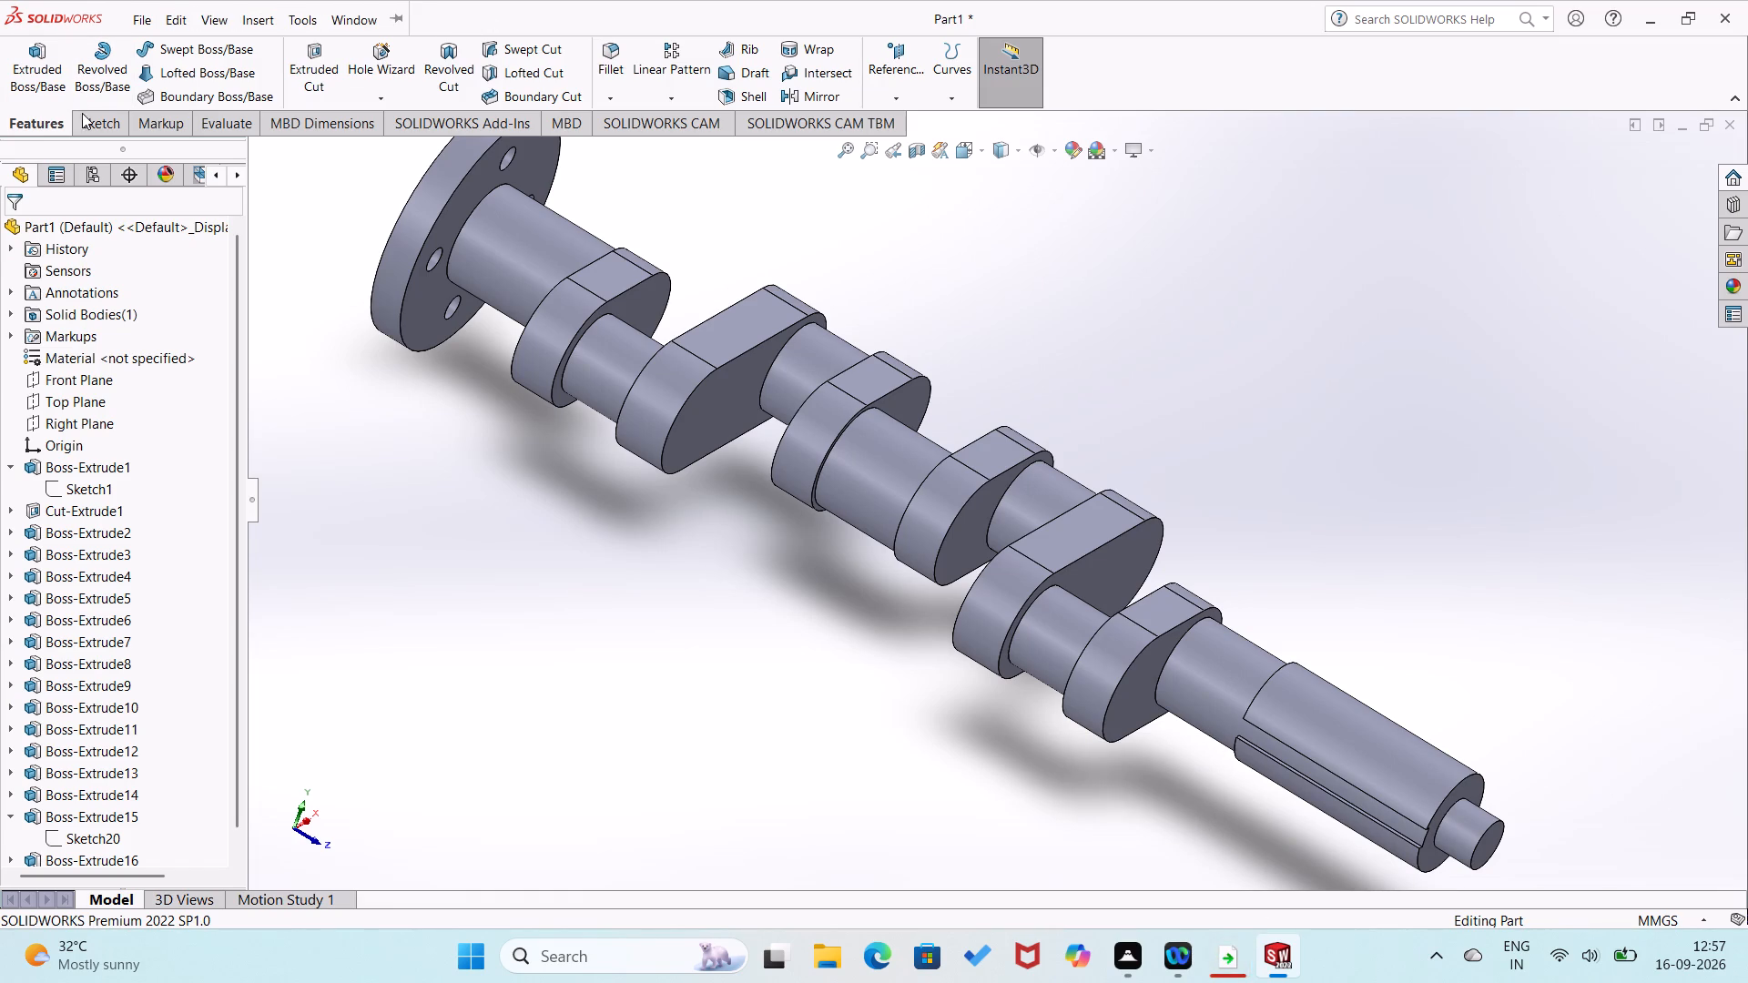
On the drilled disc's outer face, sketch a circle about 47 mm in diameter centred on the origin.
left_click(117, 123)
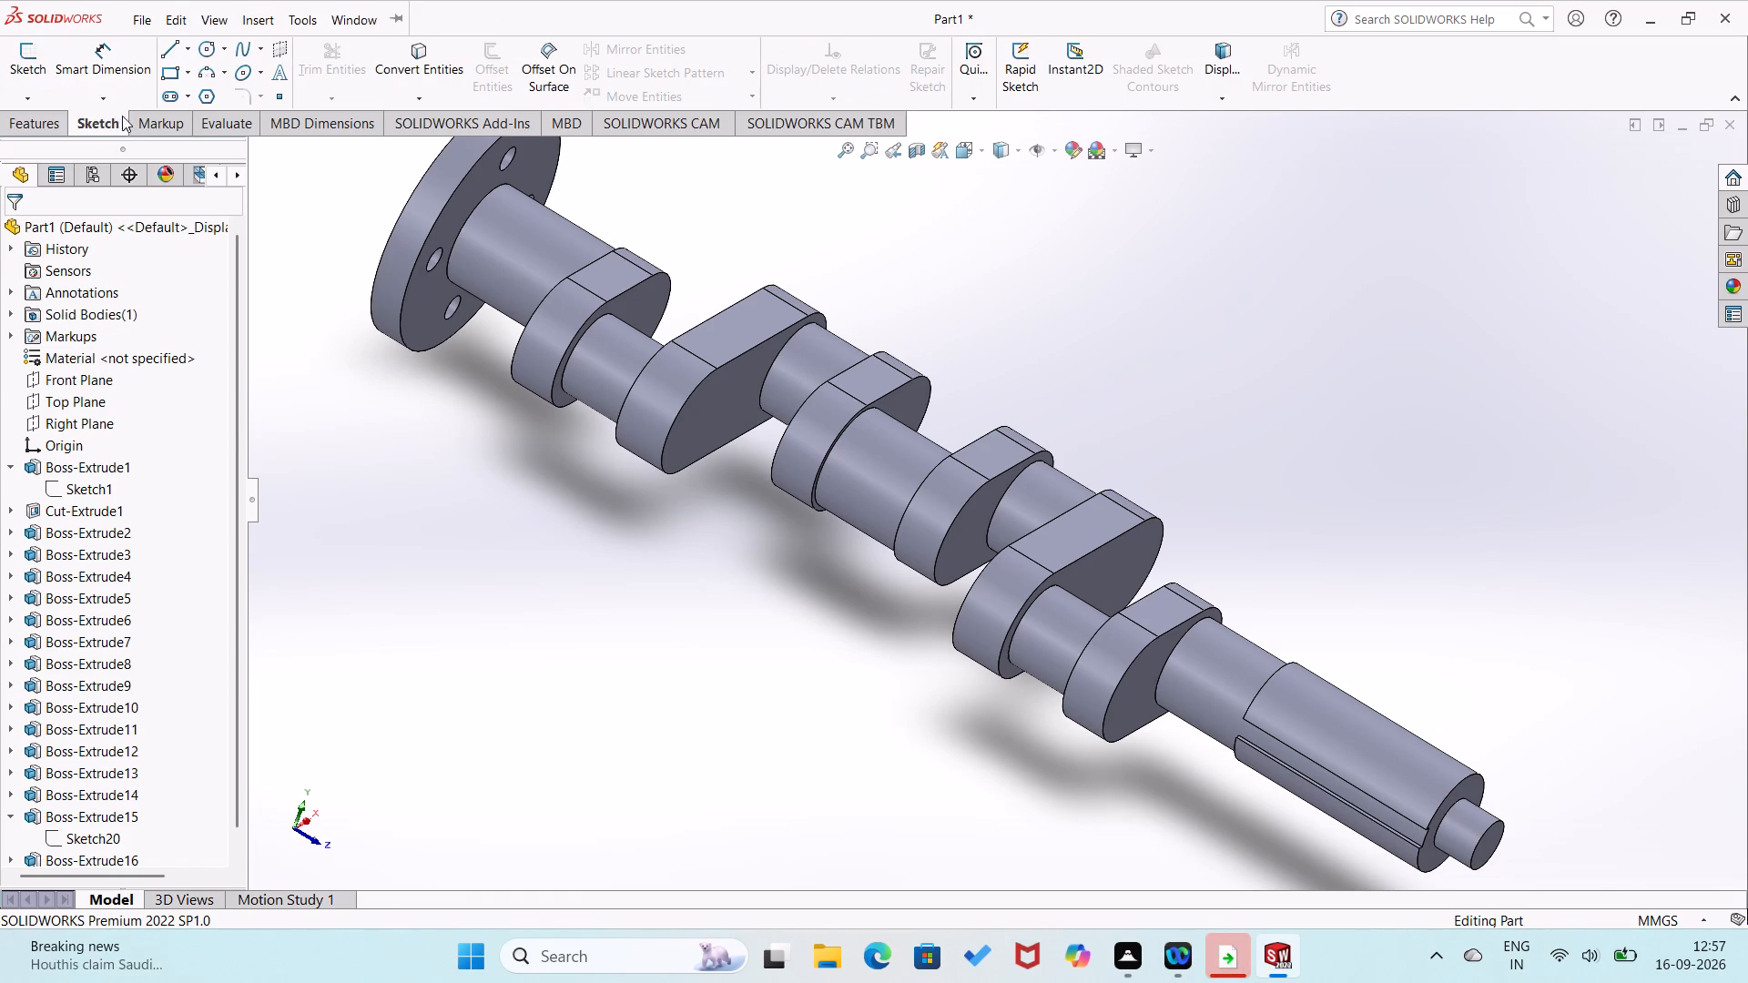
middle_click_drag(401, 195, 511, 324)
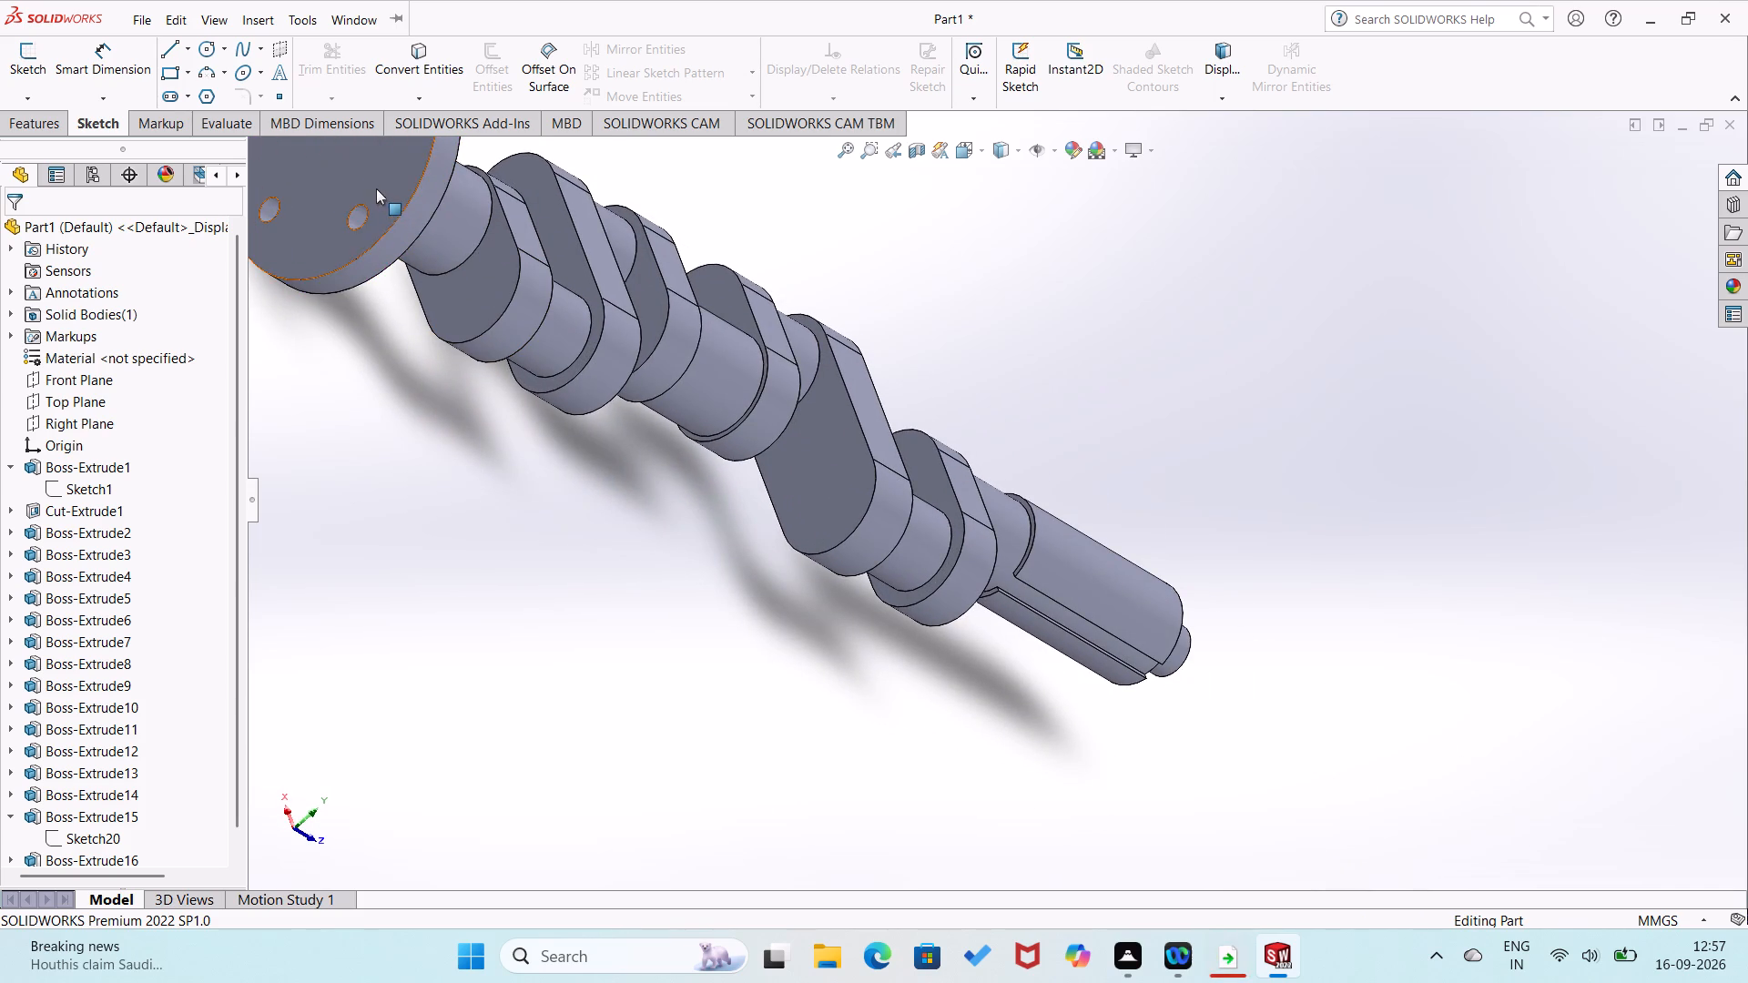
right_click(376, 188)
left_click(421, 157)
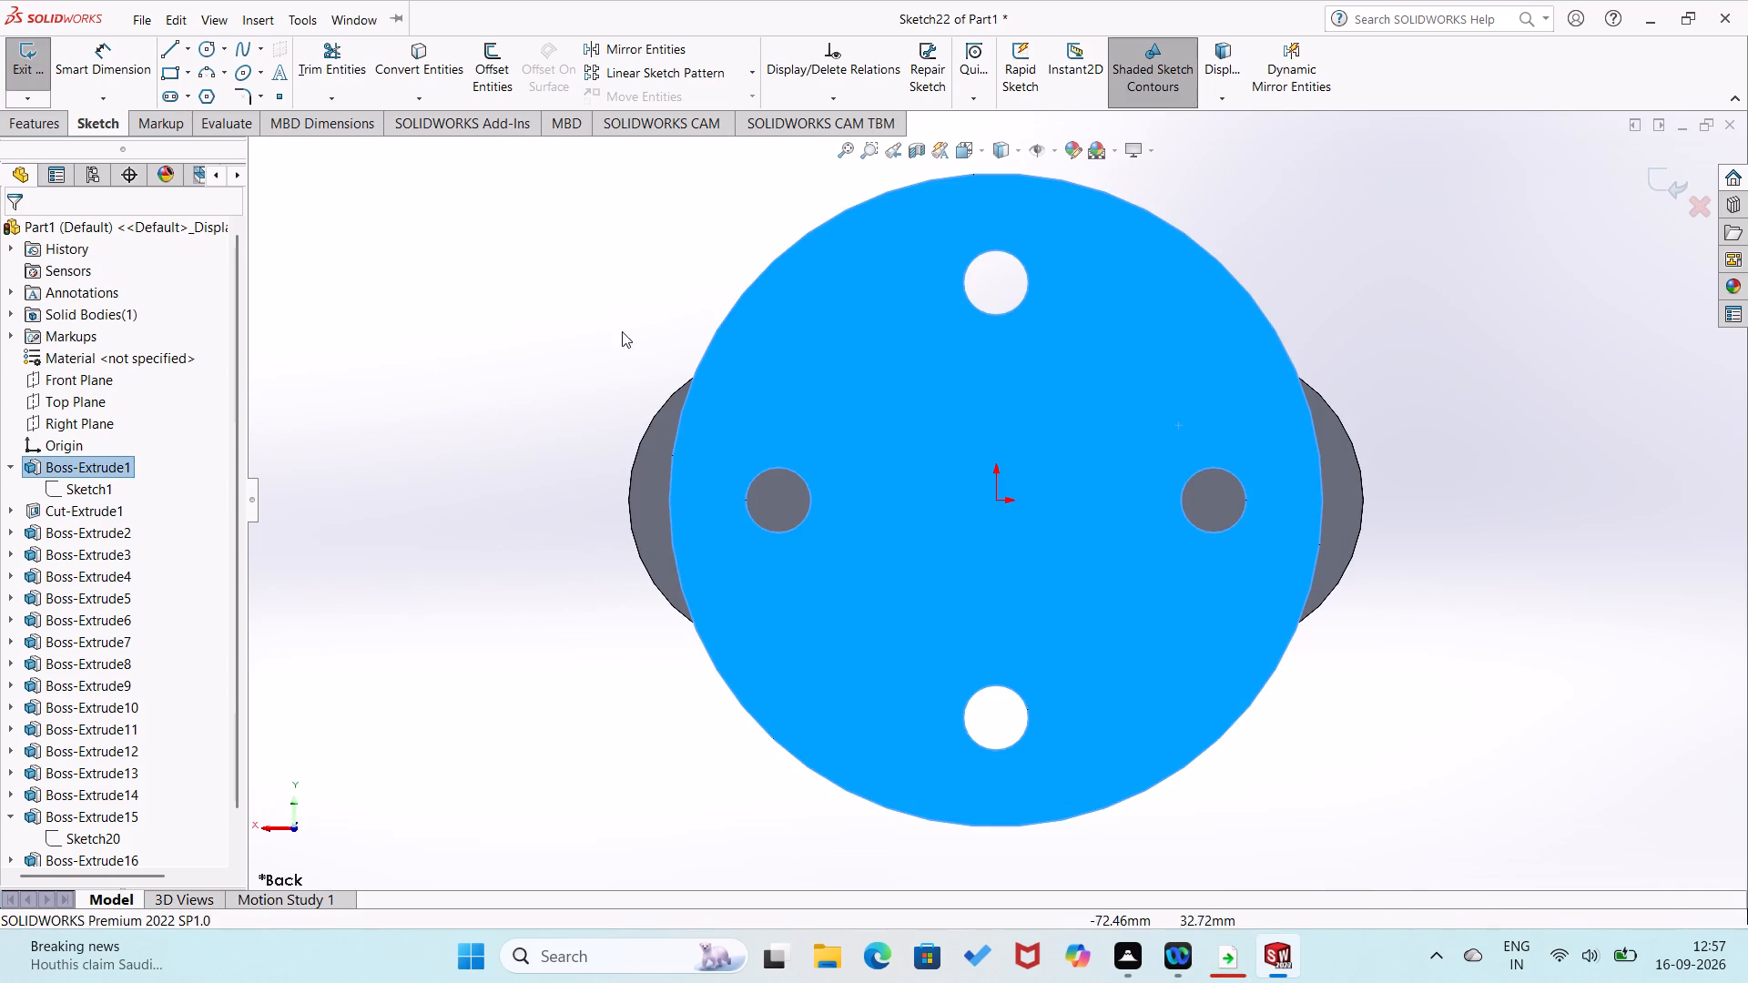
left_click(596, 526)
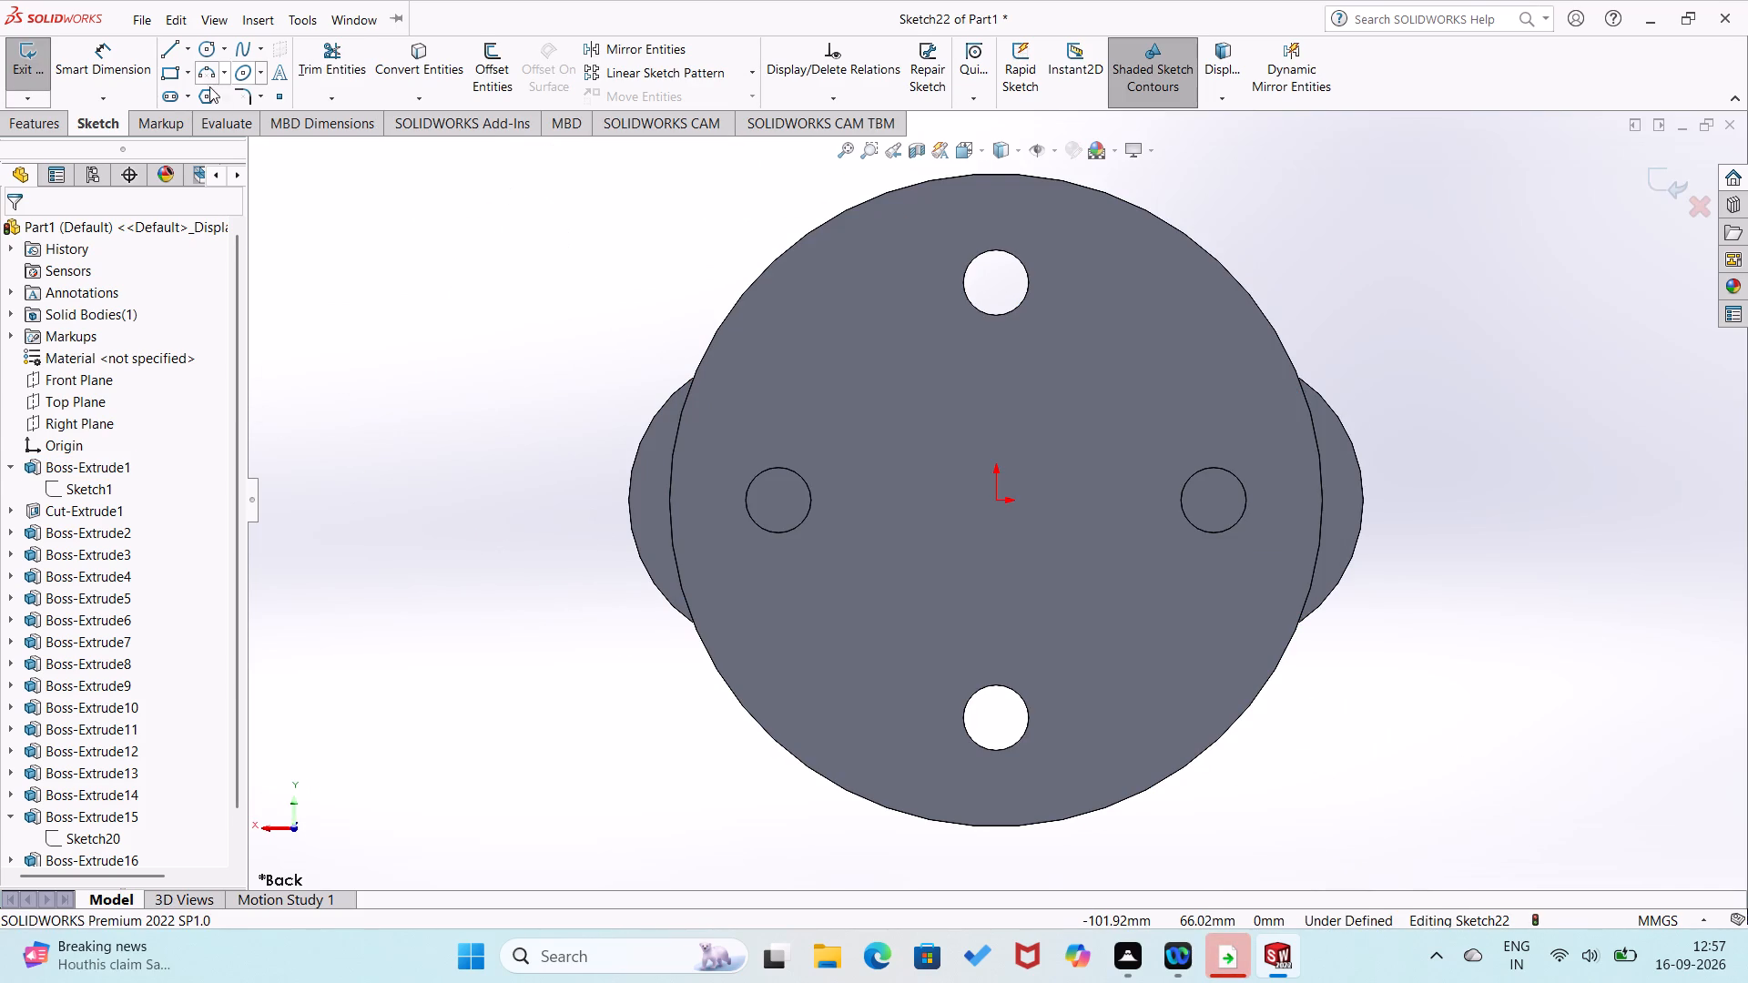
left_click(209, 51)
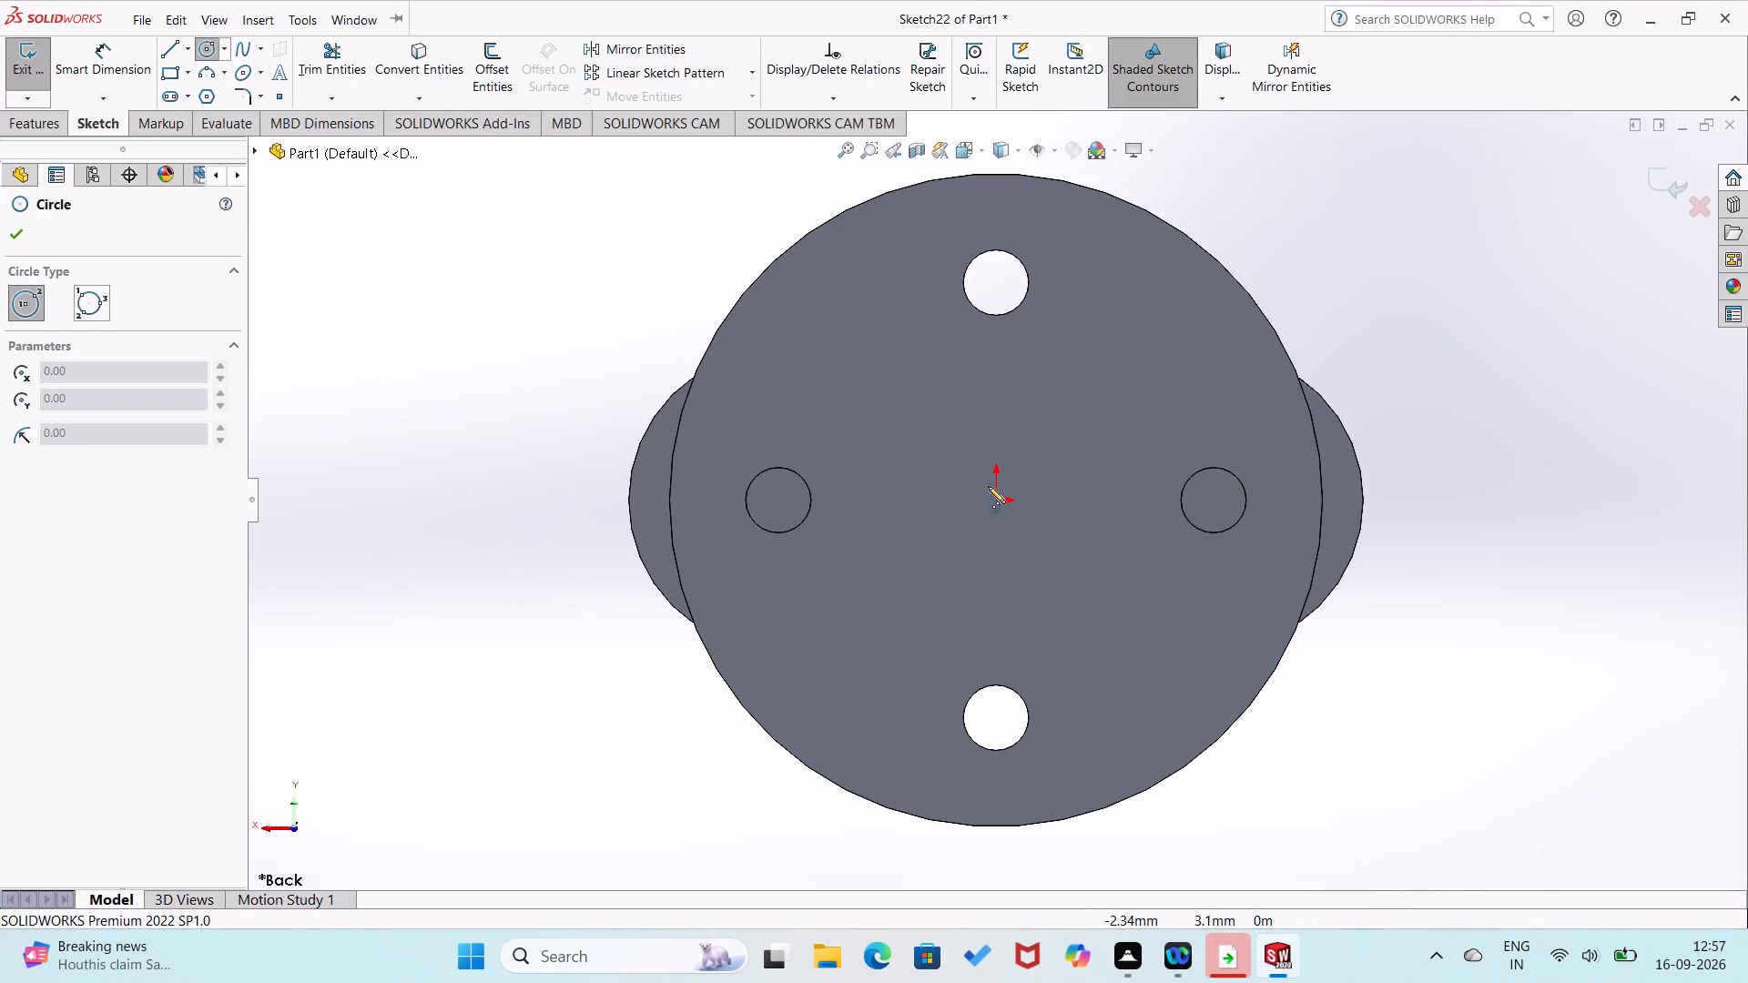
left_click(996, 500)
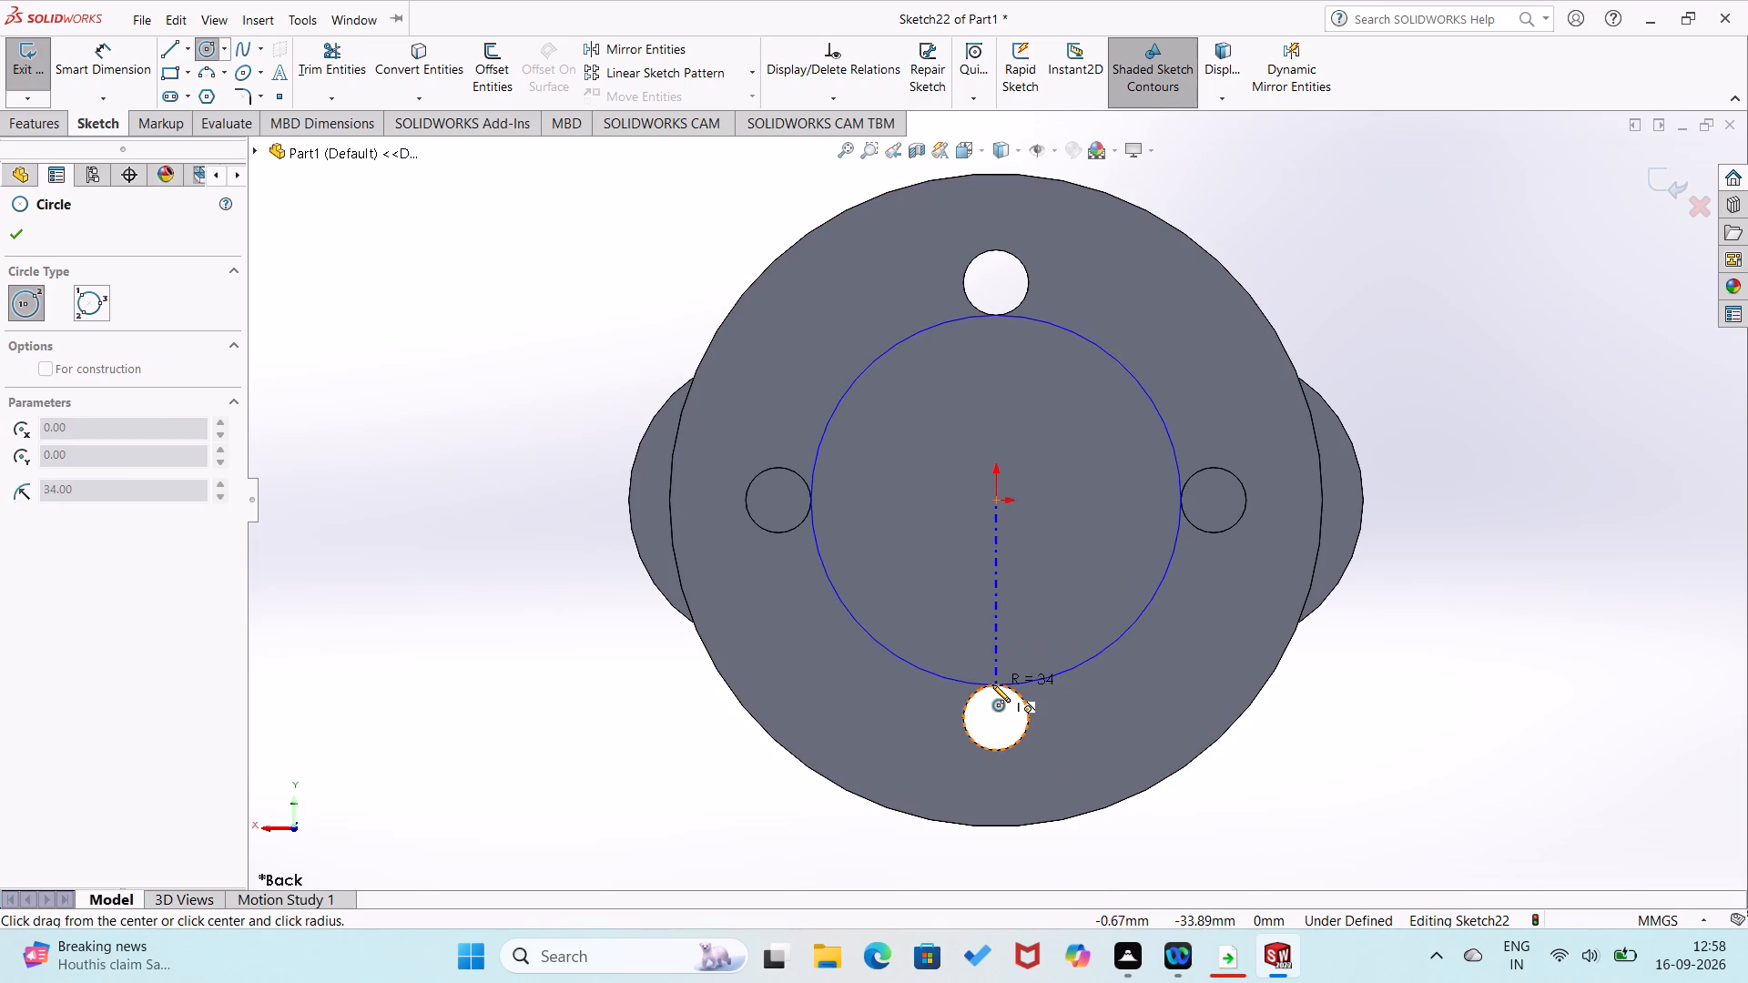
left_click(995, 628)
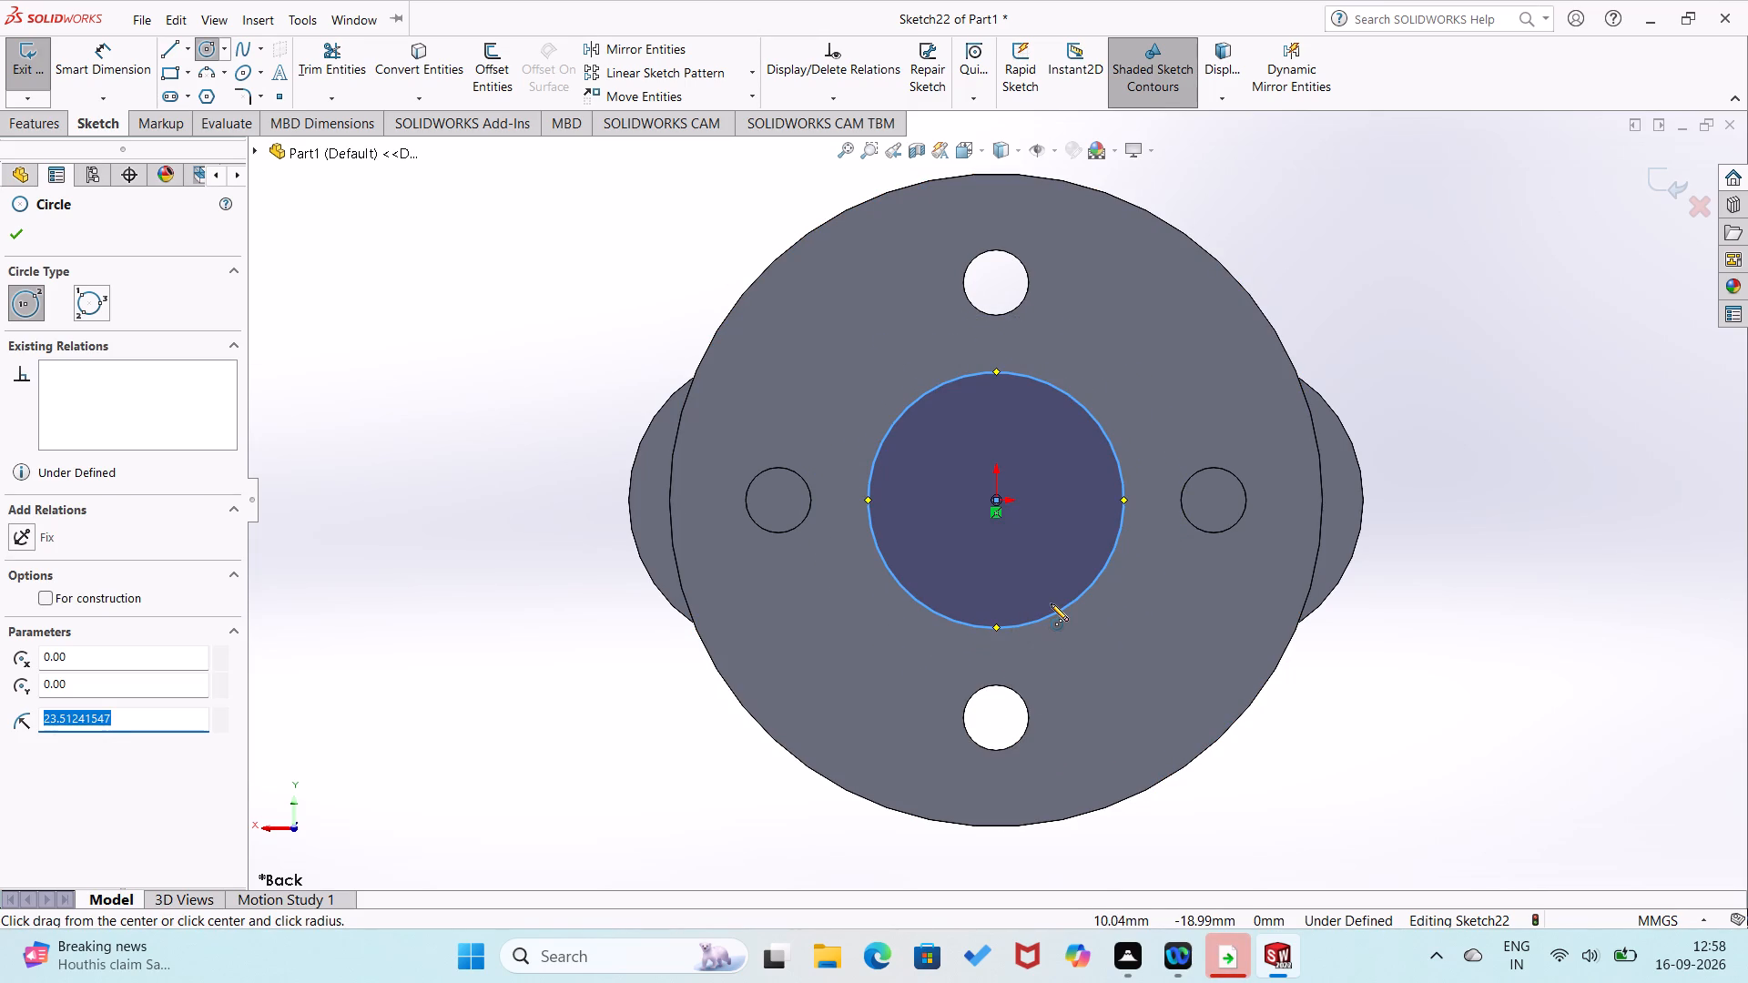
Dimension the diameter of the new circle on the drilled disc's face.
right_click_drag(1051, 603, 1043, 456)
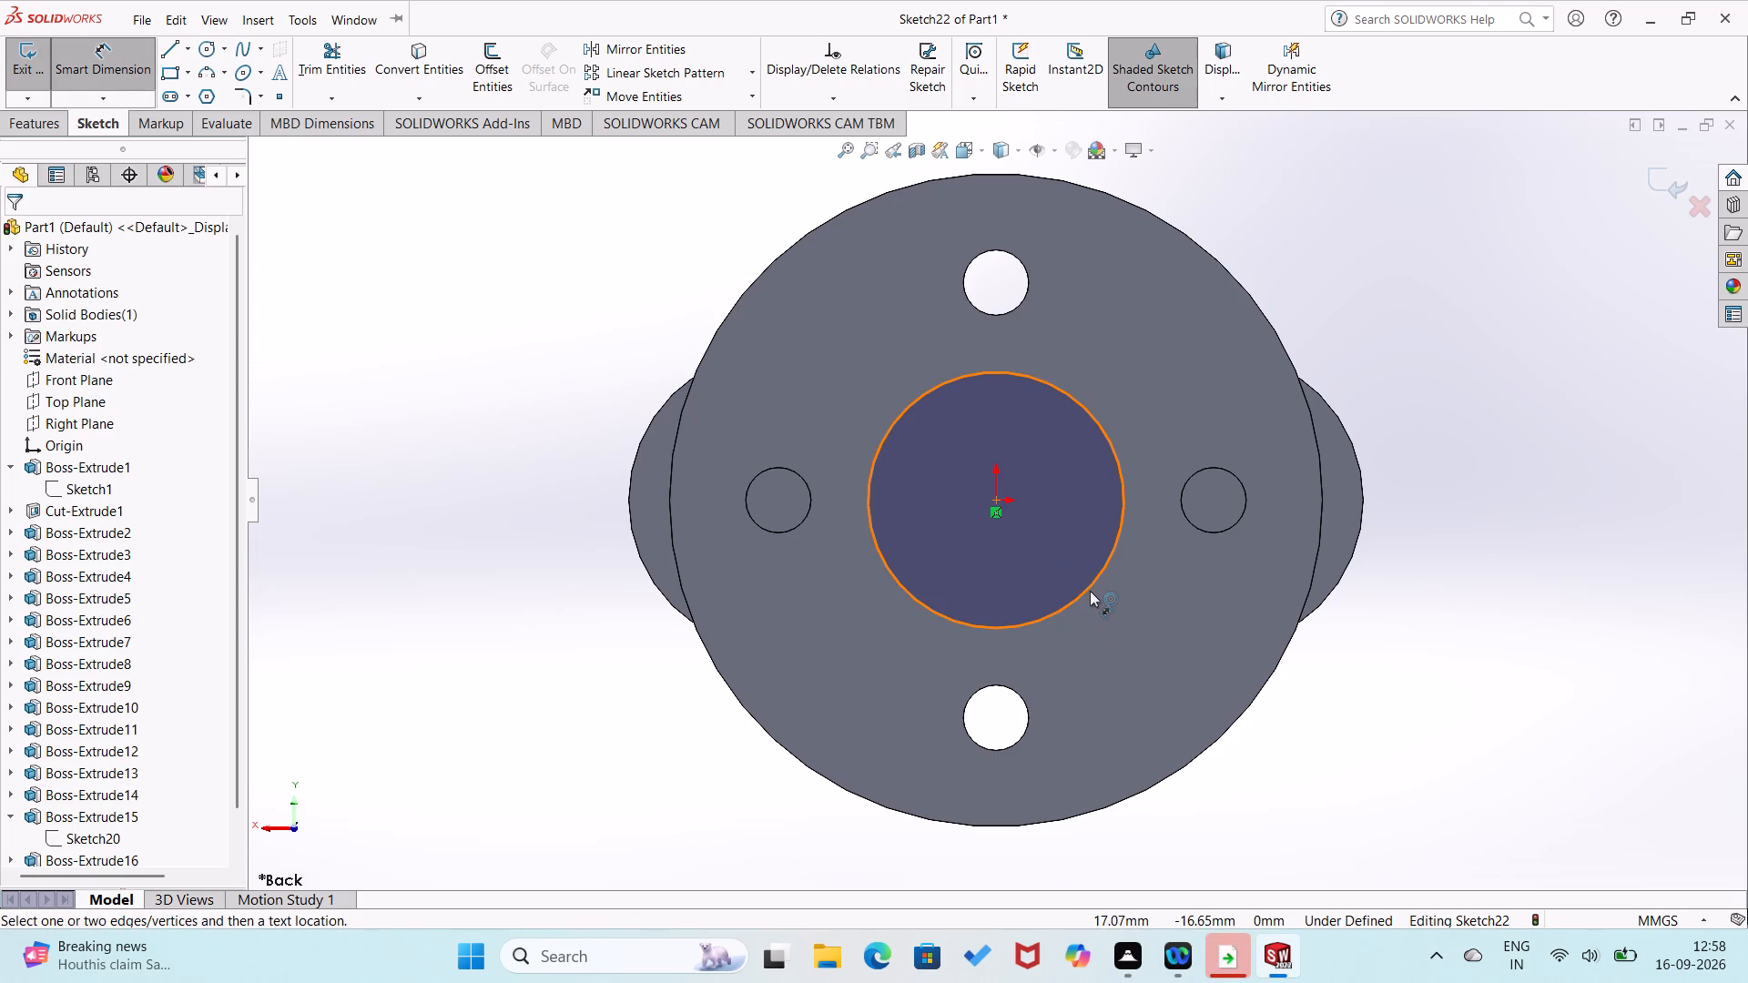
left_click(1092, 588)
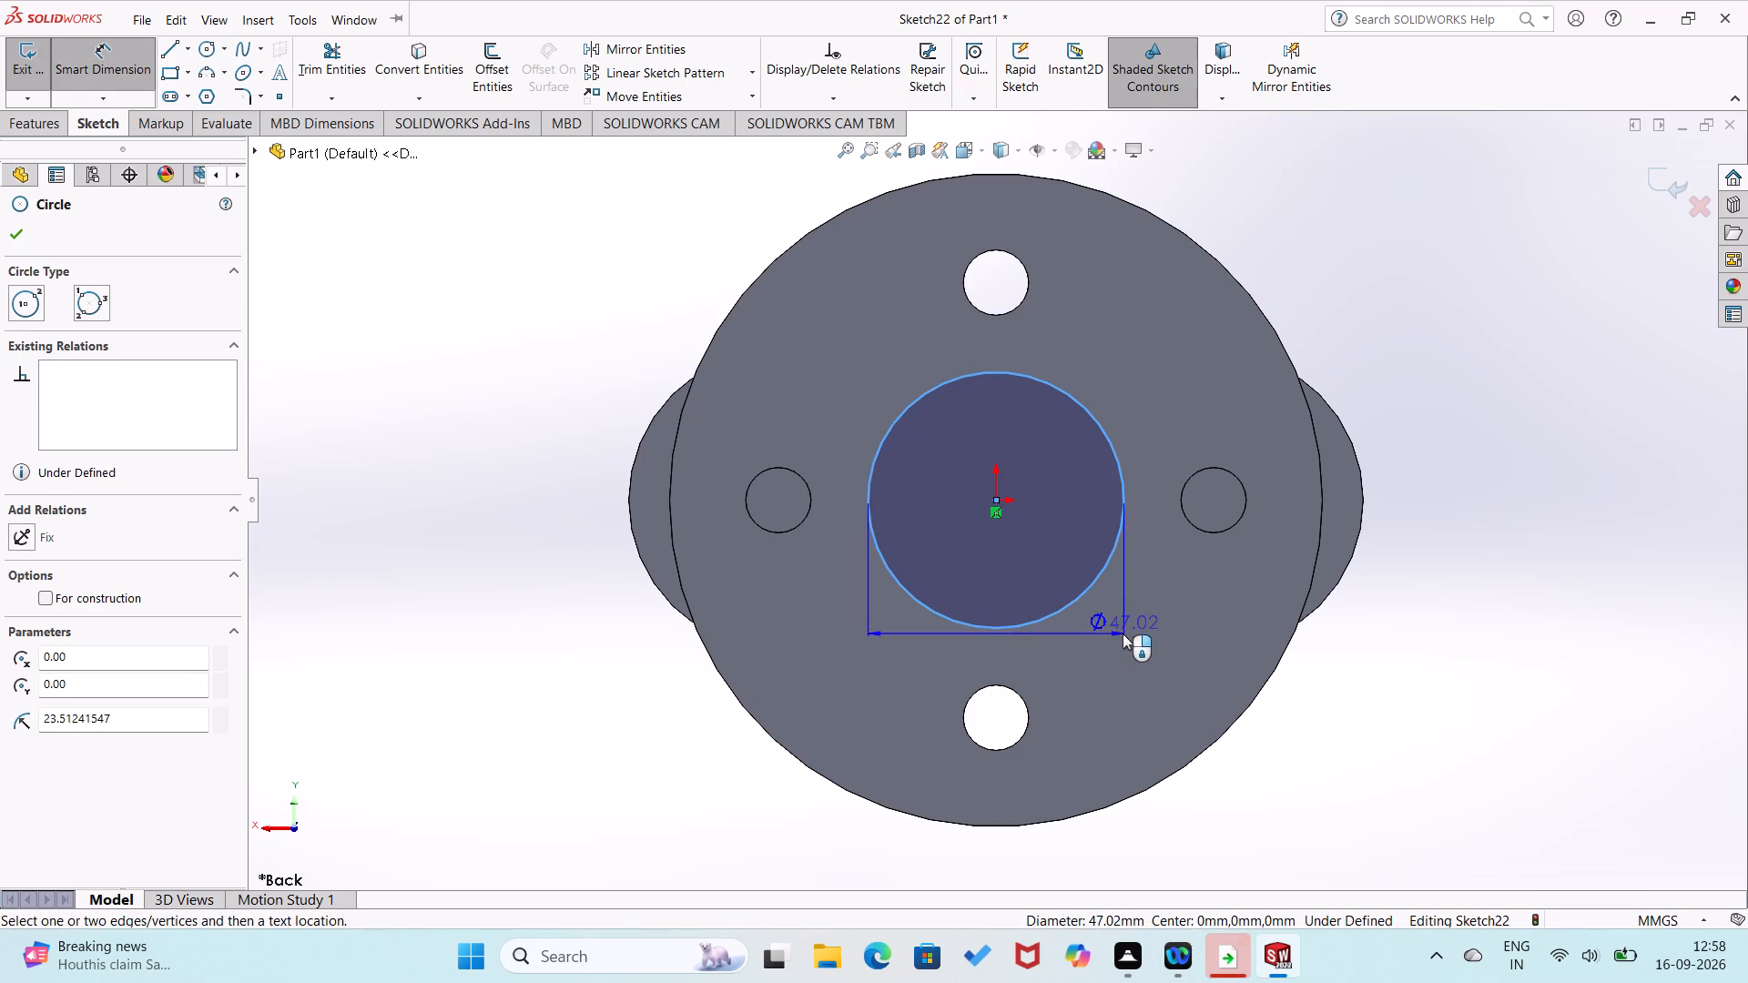
left_click(1128, 636)
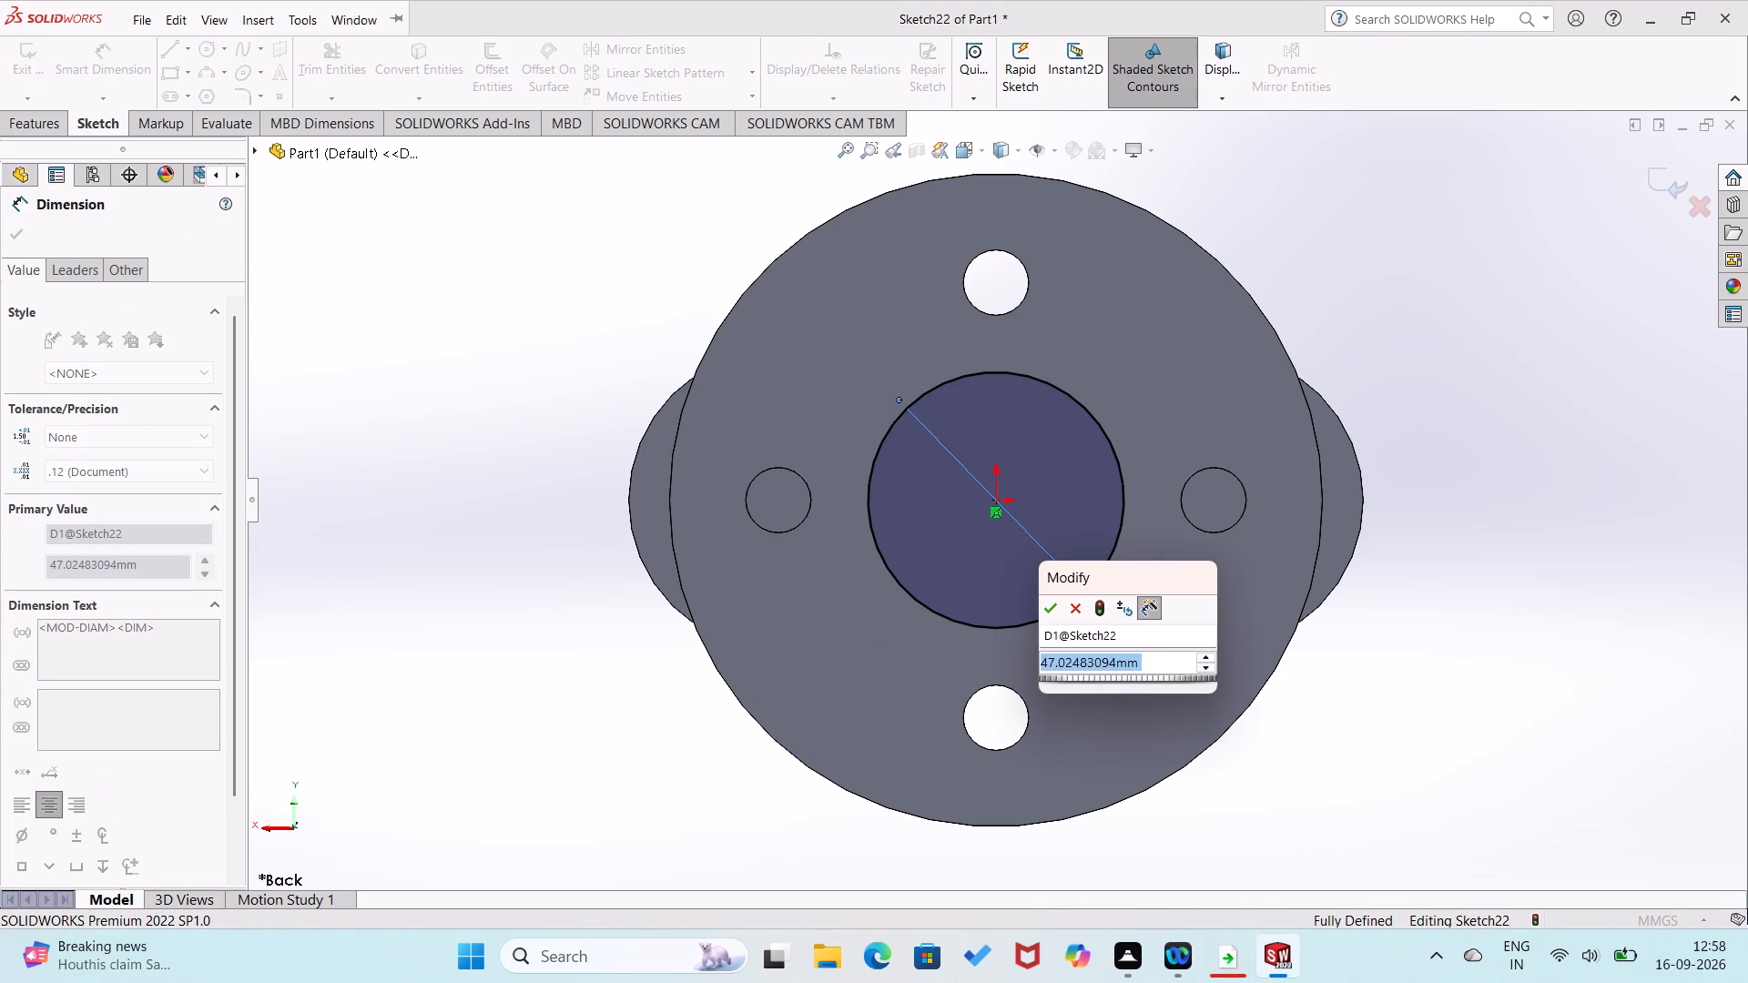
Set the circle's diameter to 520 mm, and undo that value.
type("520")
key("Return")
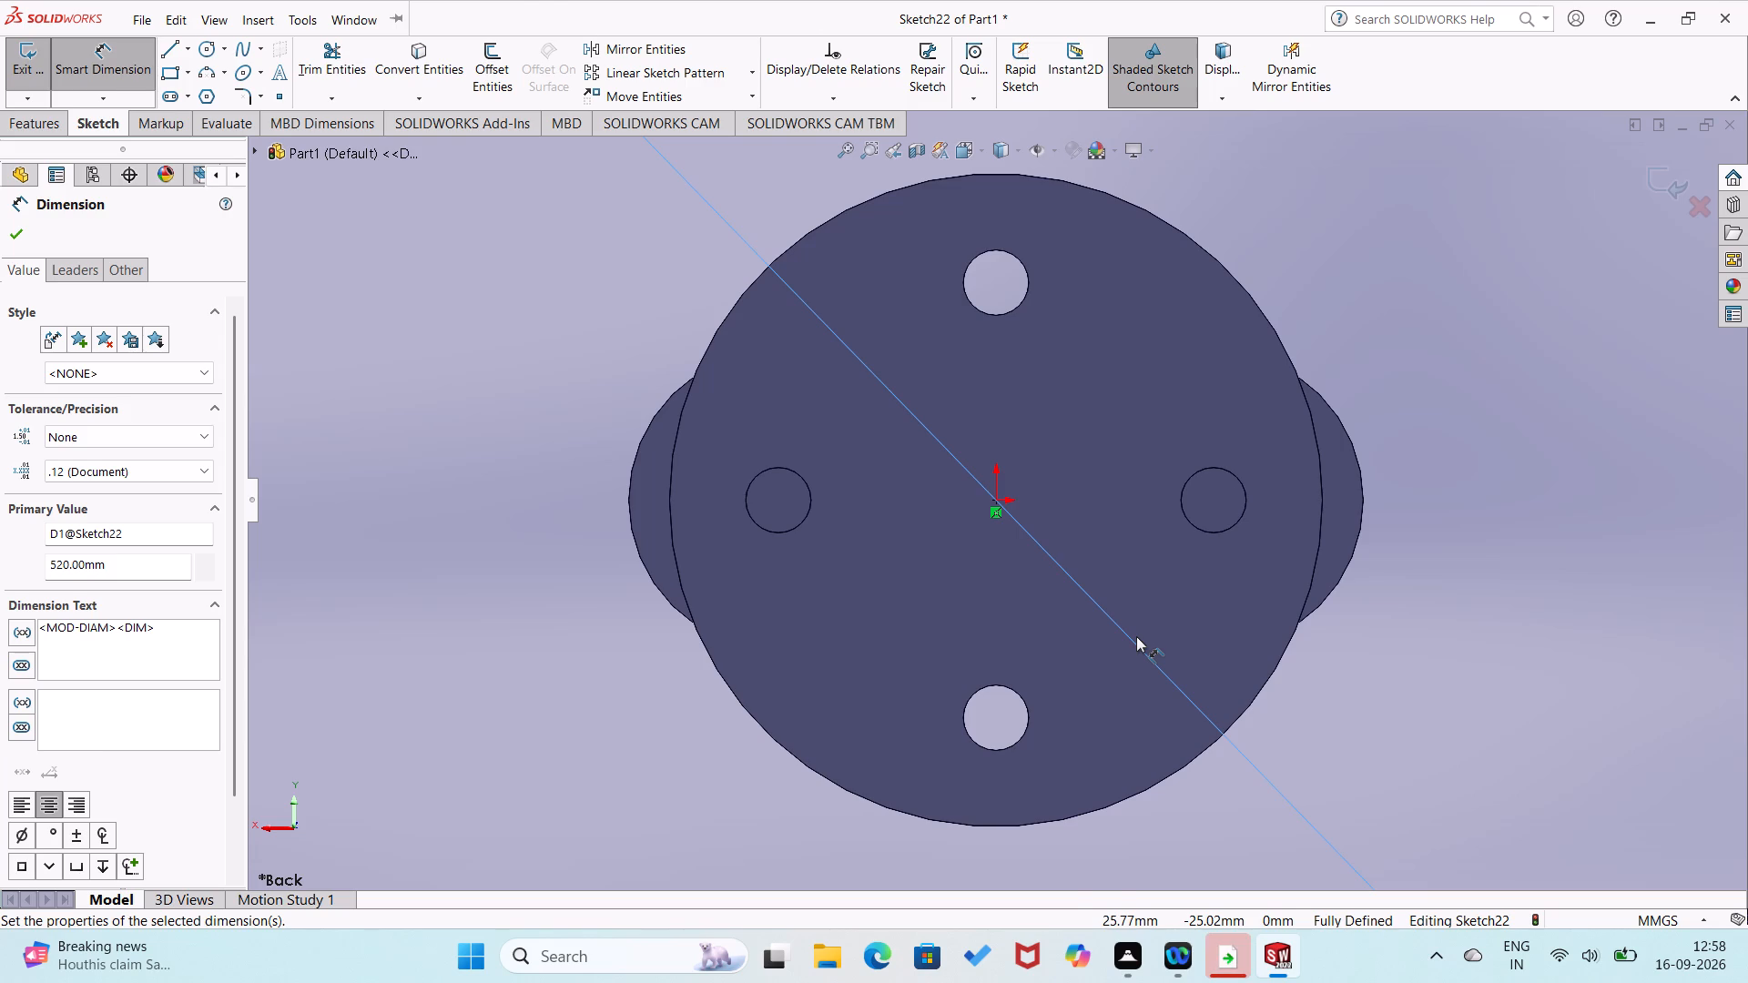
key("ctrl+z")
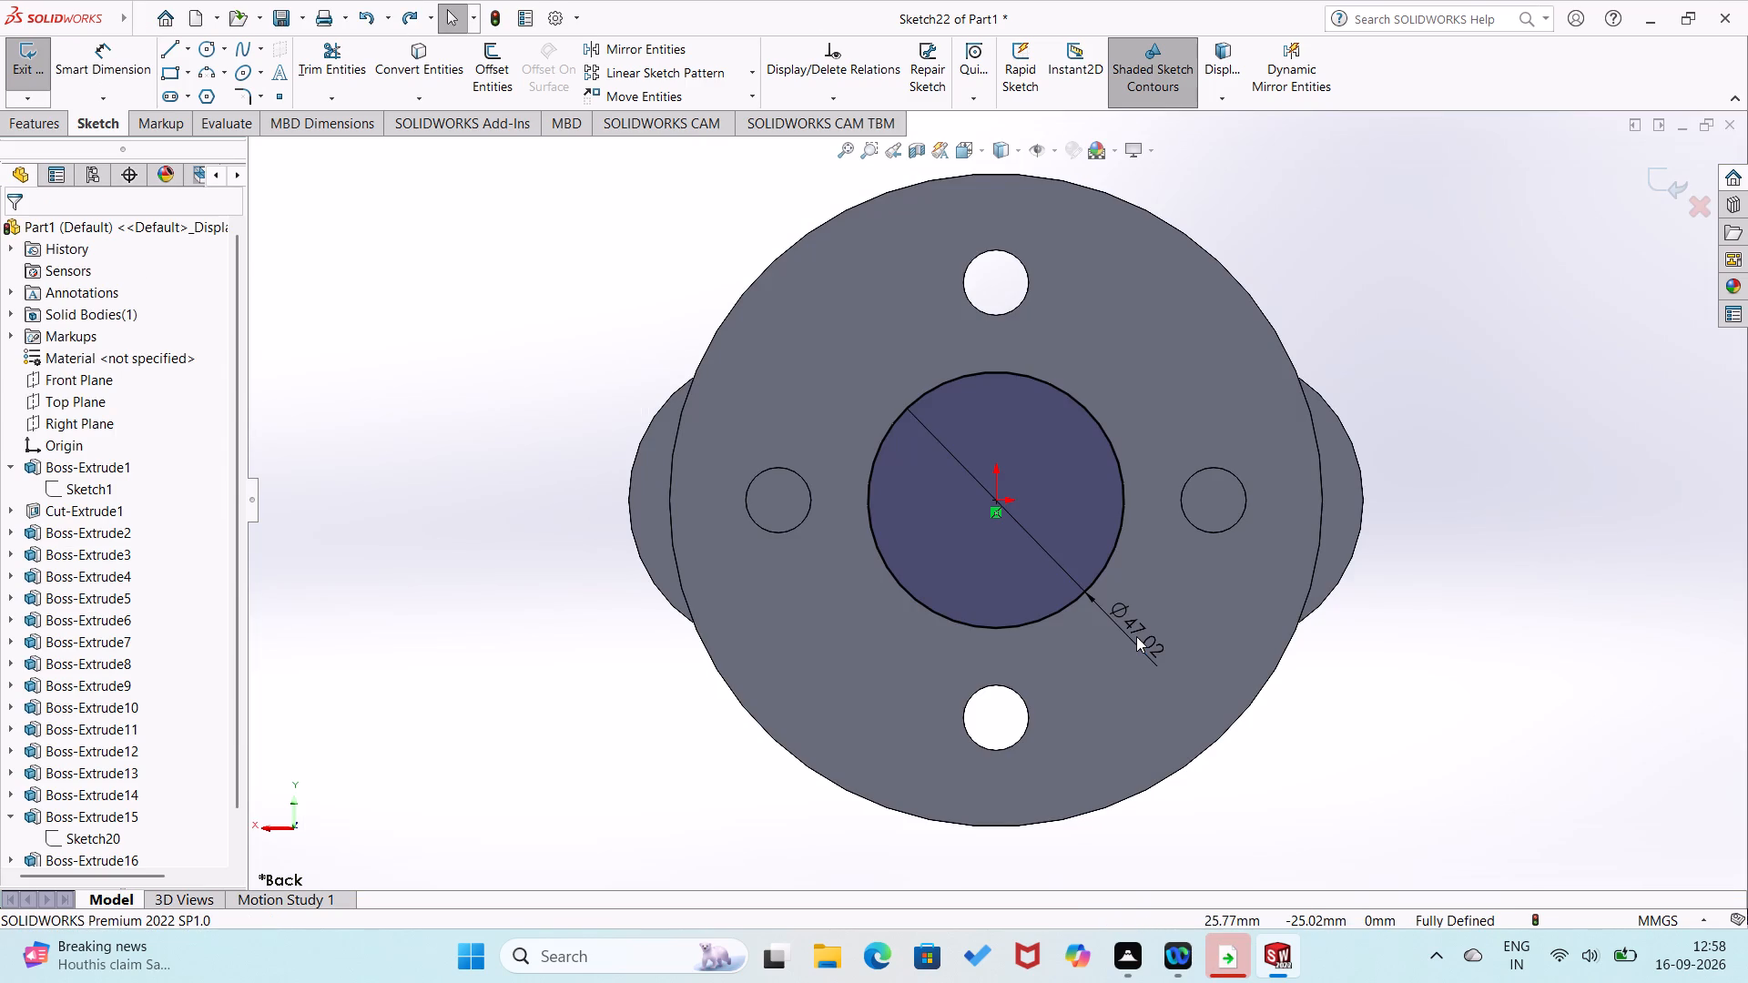
Set the diameter of the circle on the drilled disc's face to 50 mm.
left_click(1136, 636)
left_click(1136, 636)
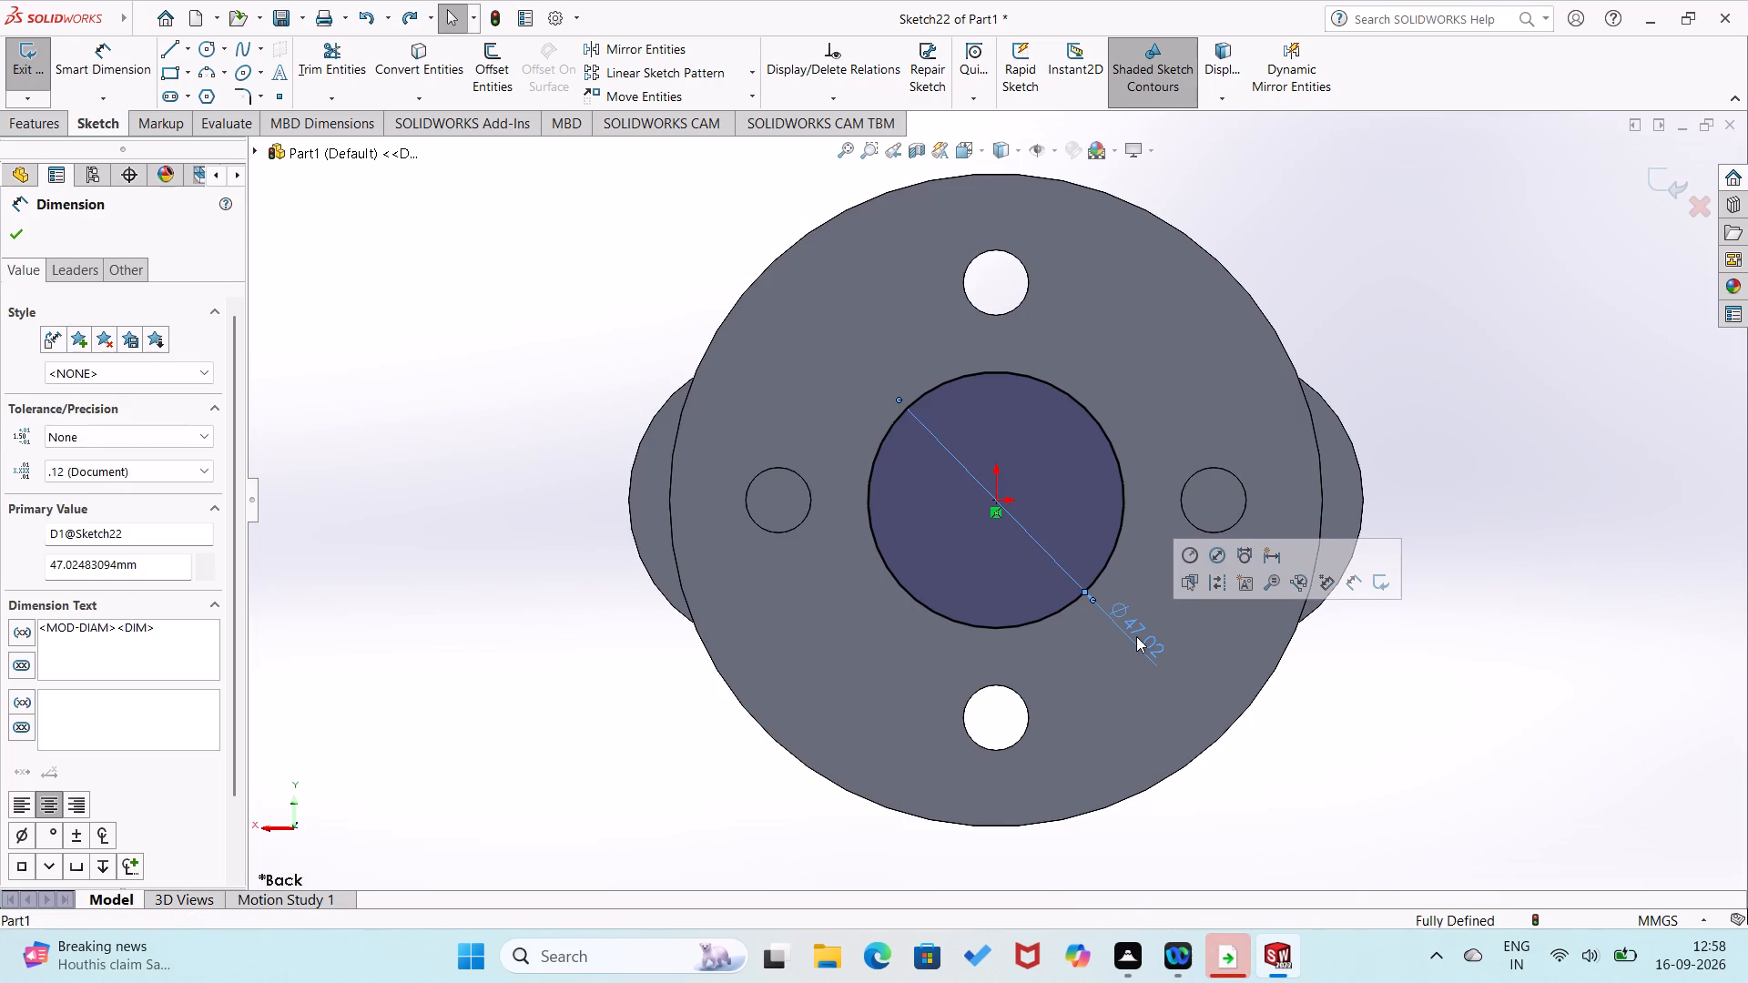
double_click(1136, 636)
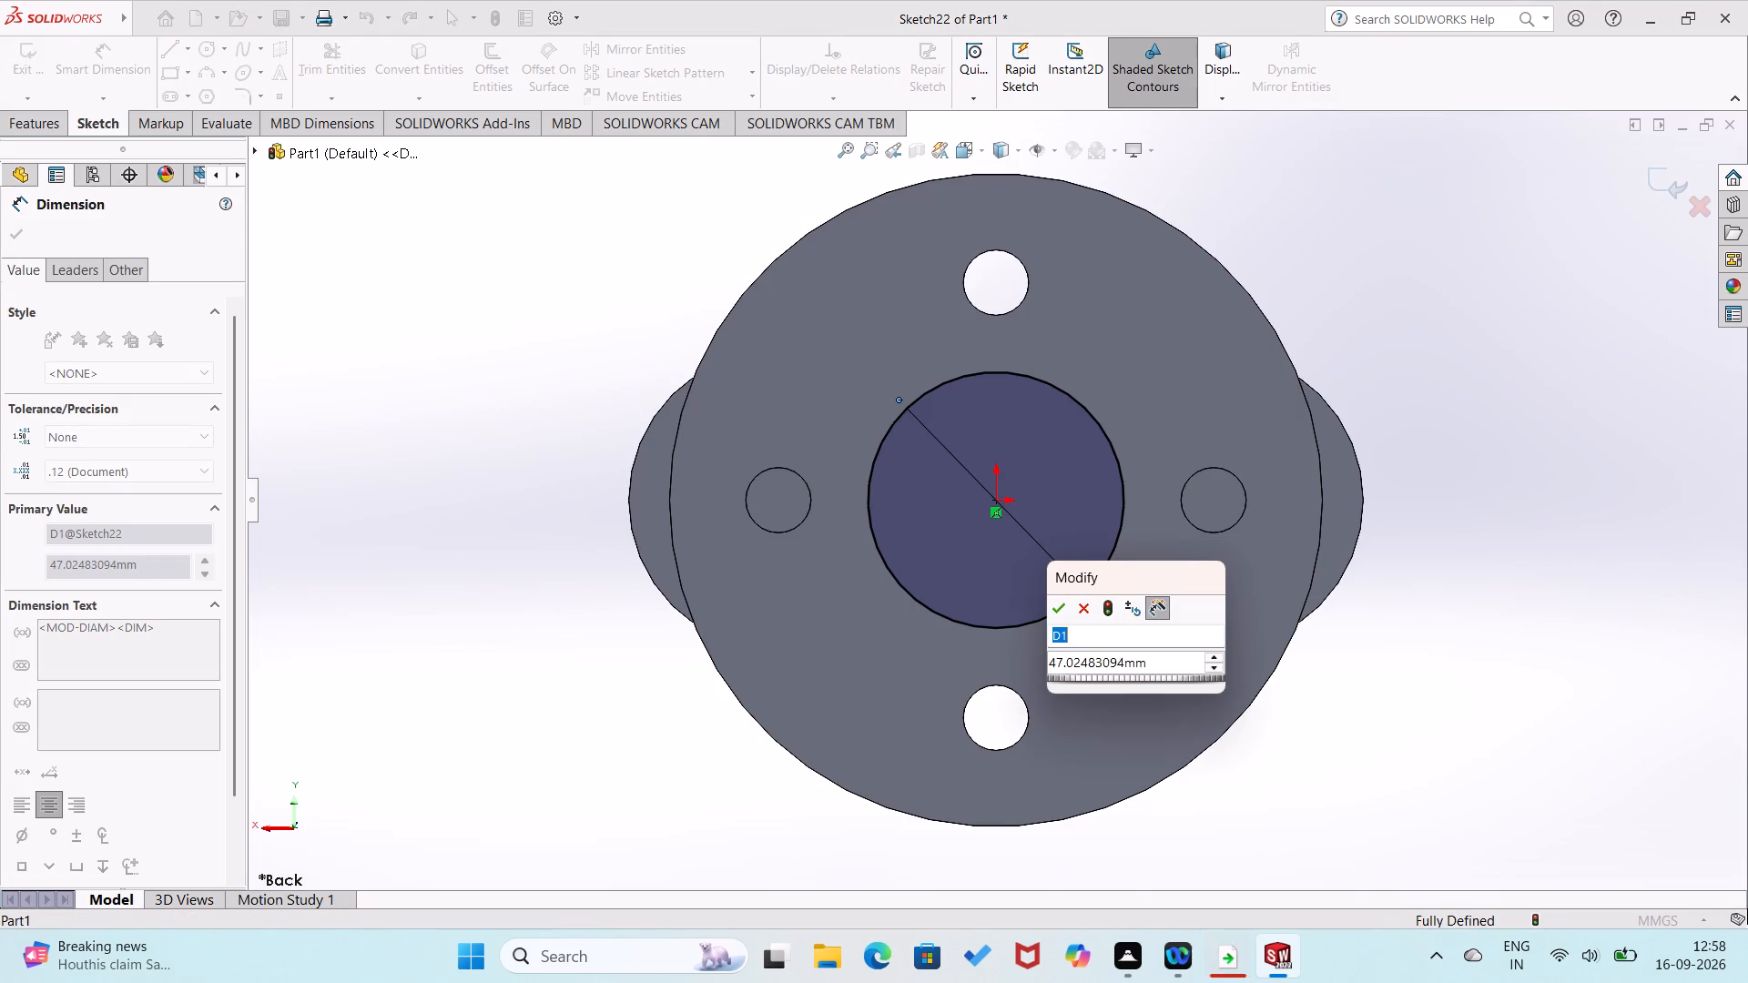
left_click(1162, 659)
left_click_drag(1162, 659, 1065, 687)
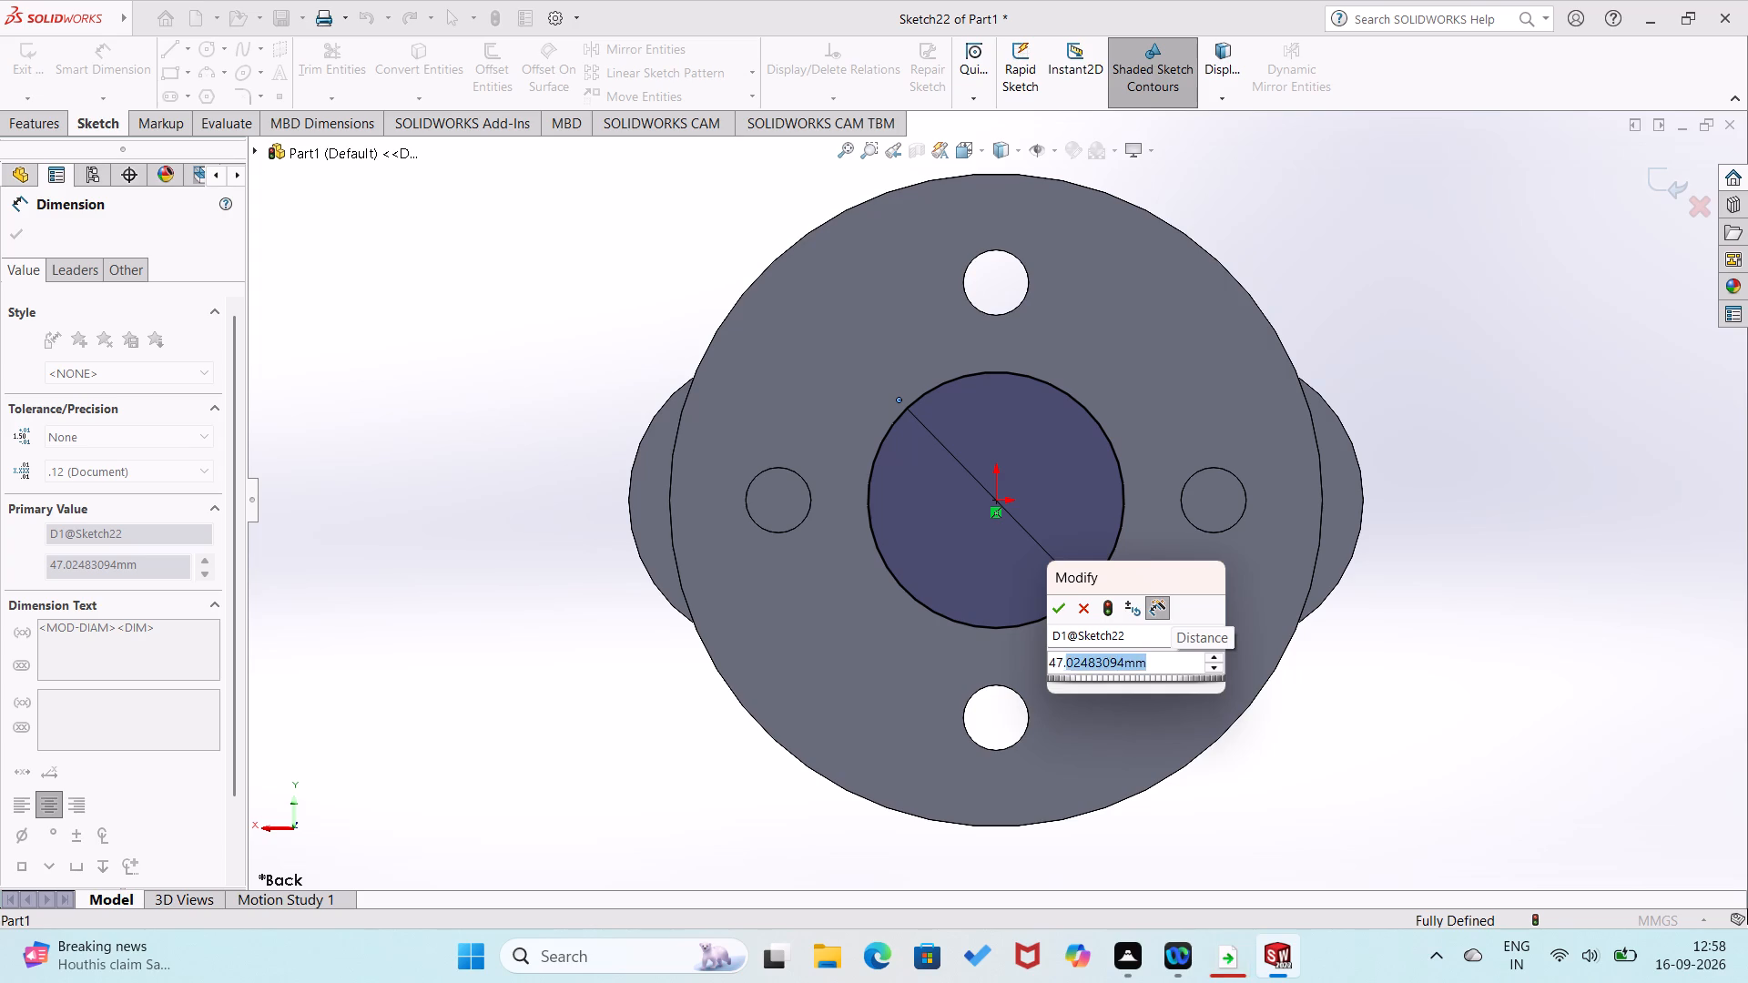
left_click_drag(1065, 687, 1039, 696)
type("50")
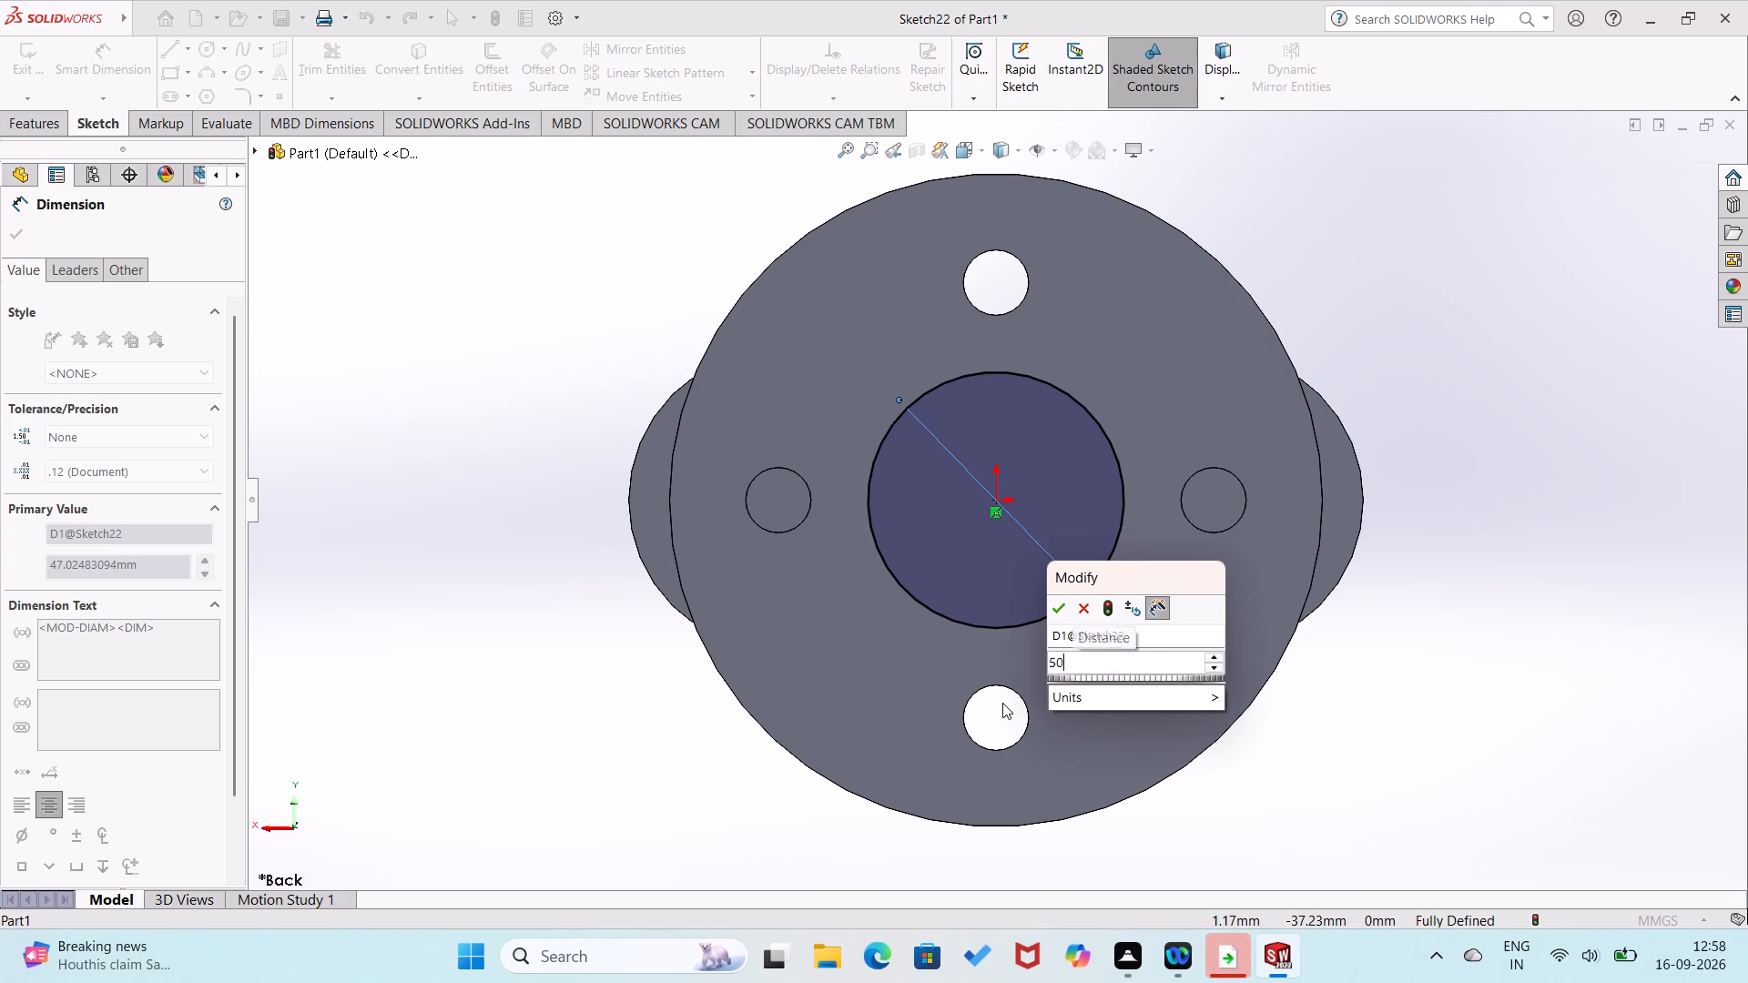
left_click(1062, 608)
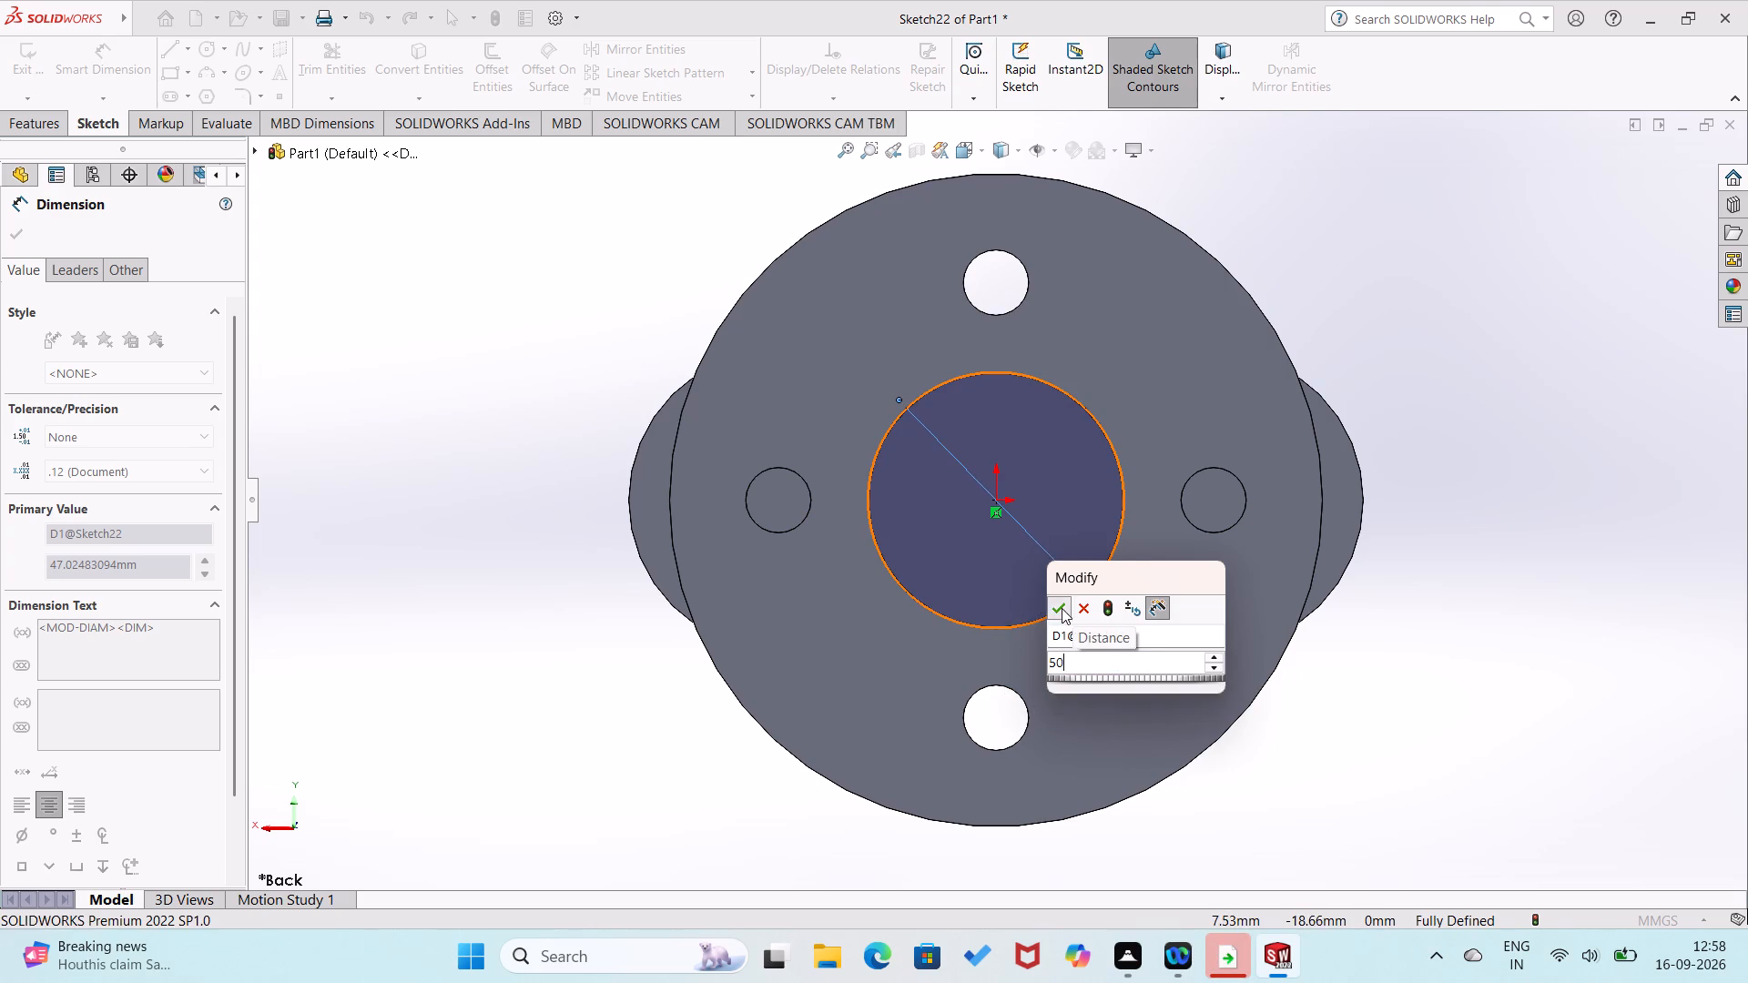
Extrude the 50 mm circle on the drilled disc's outer face as a blind boss 100 mm long, merged with the body.
left_click_drag(1339, 702, 1351, 702)
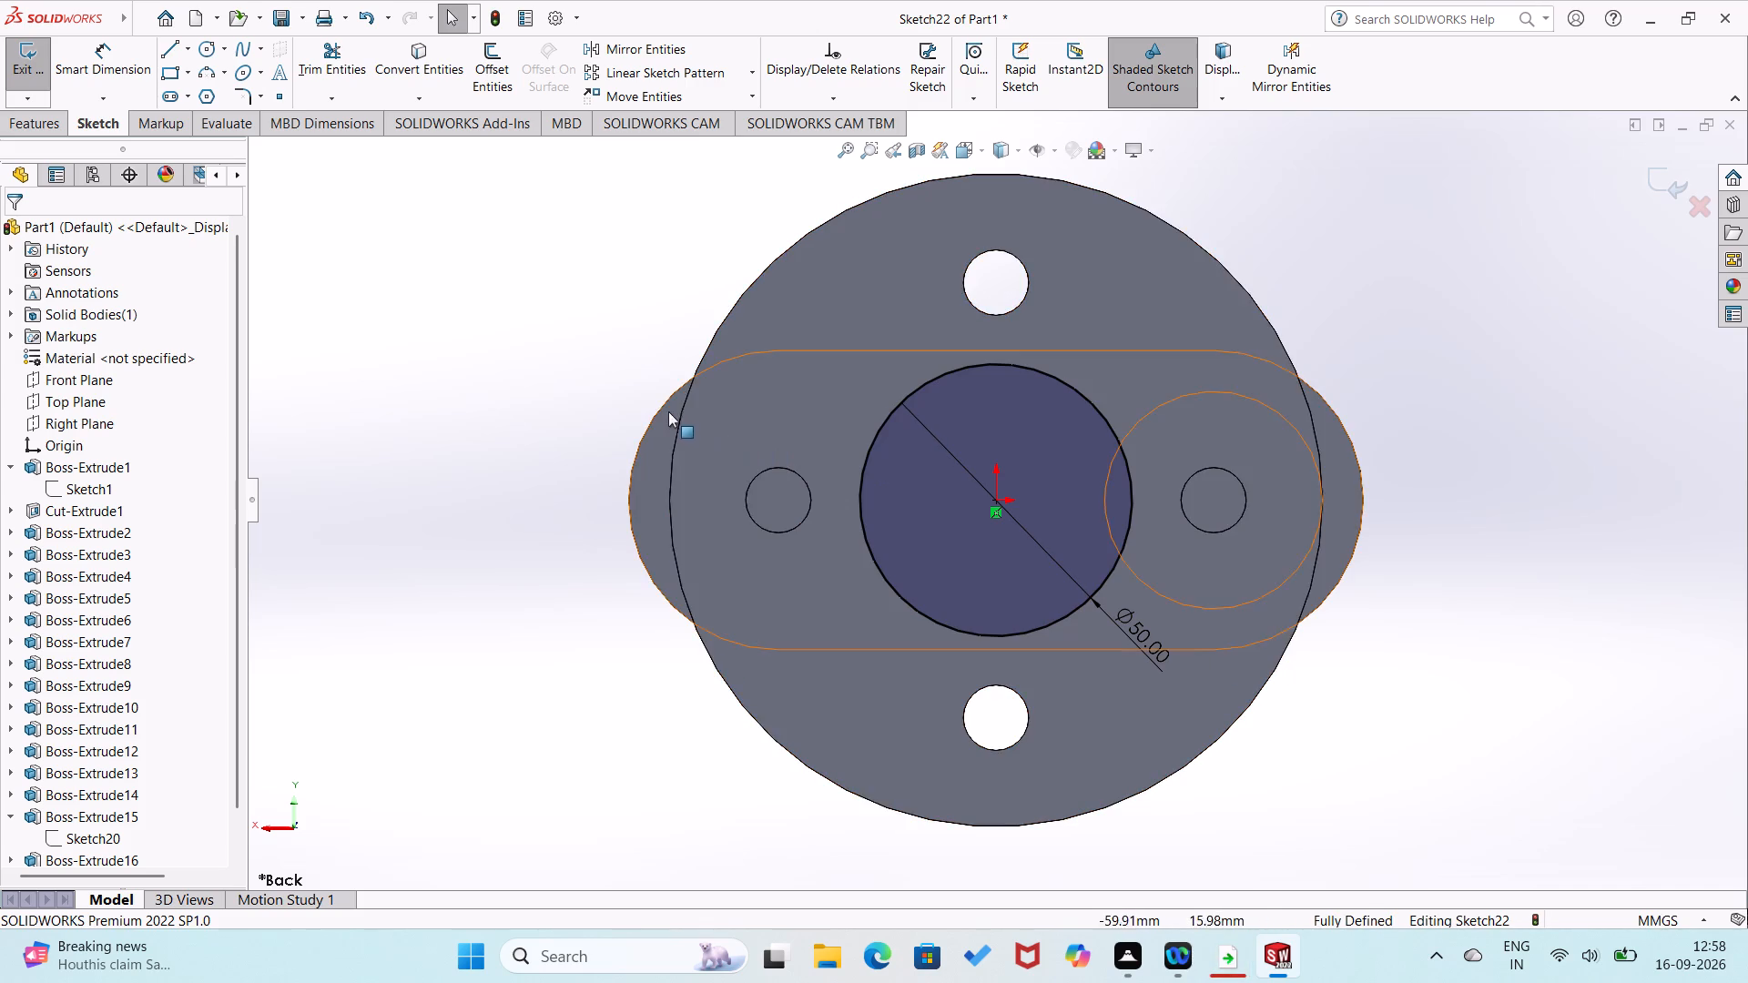
middle_click_drag(1498, 642, 1455, 672)
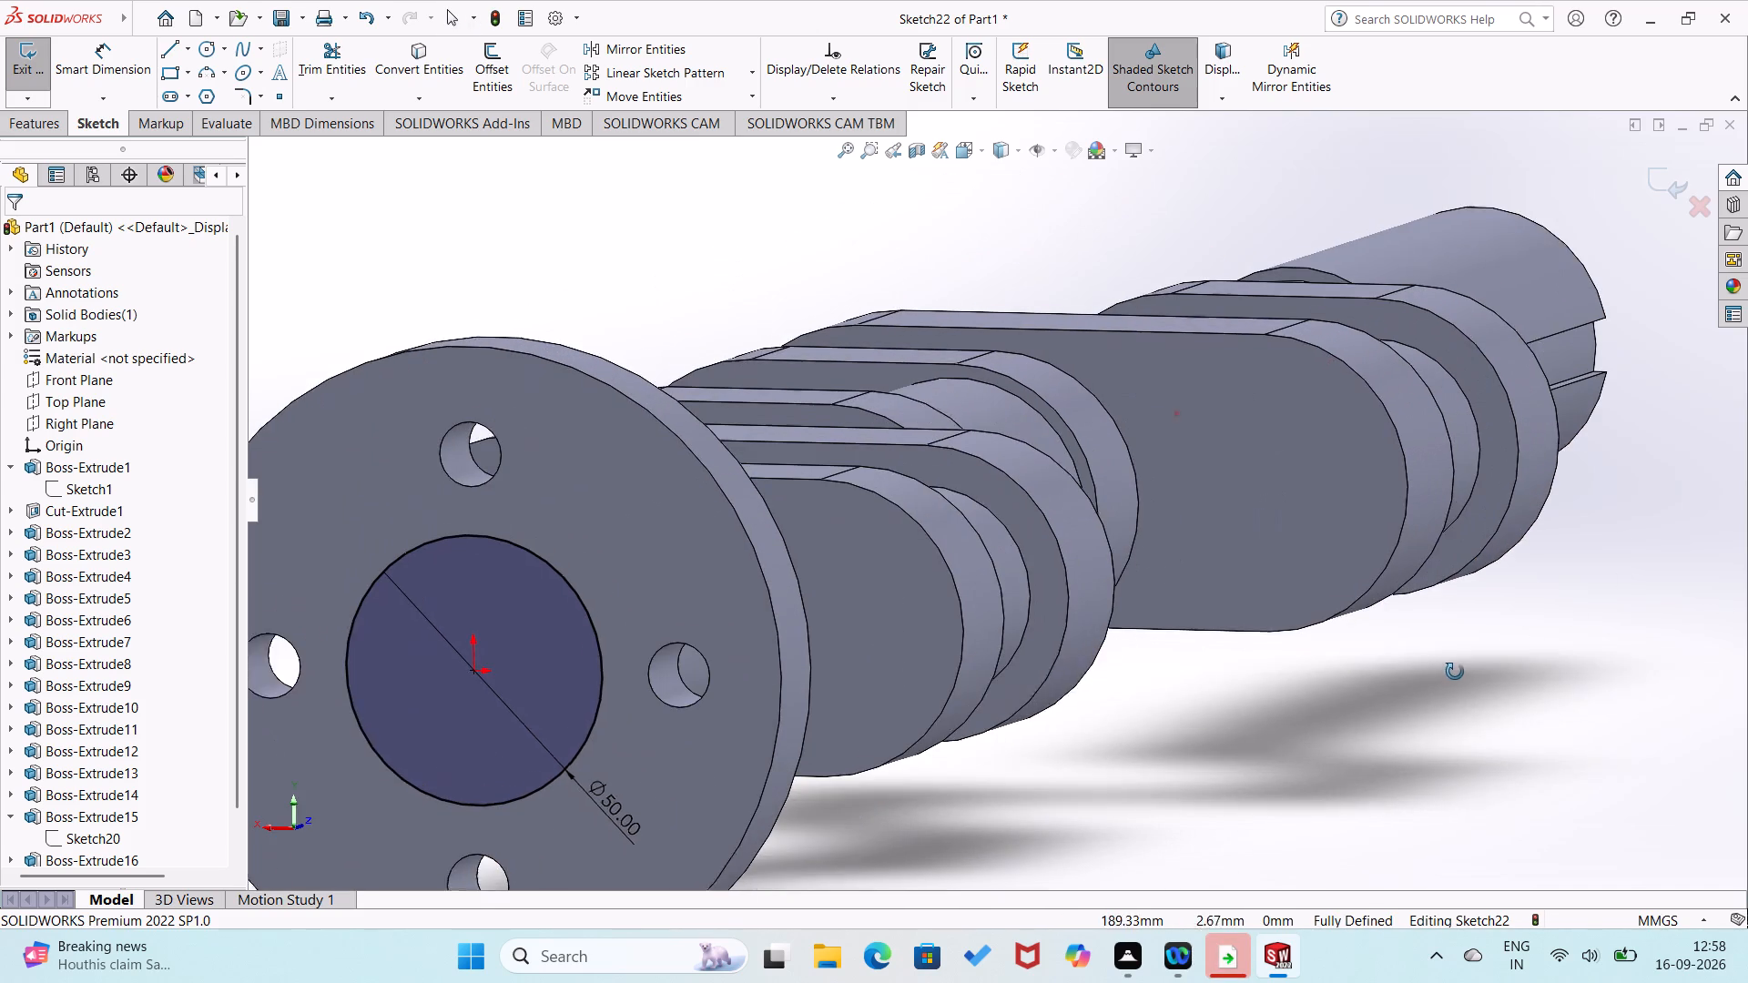
middle_click_drag(1455, 672, 1454, 673)
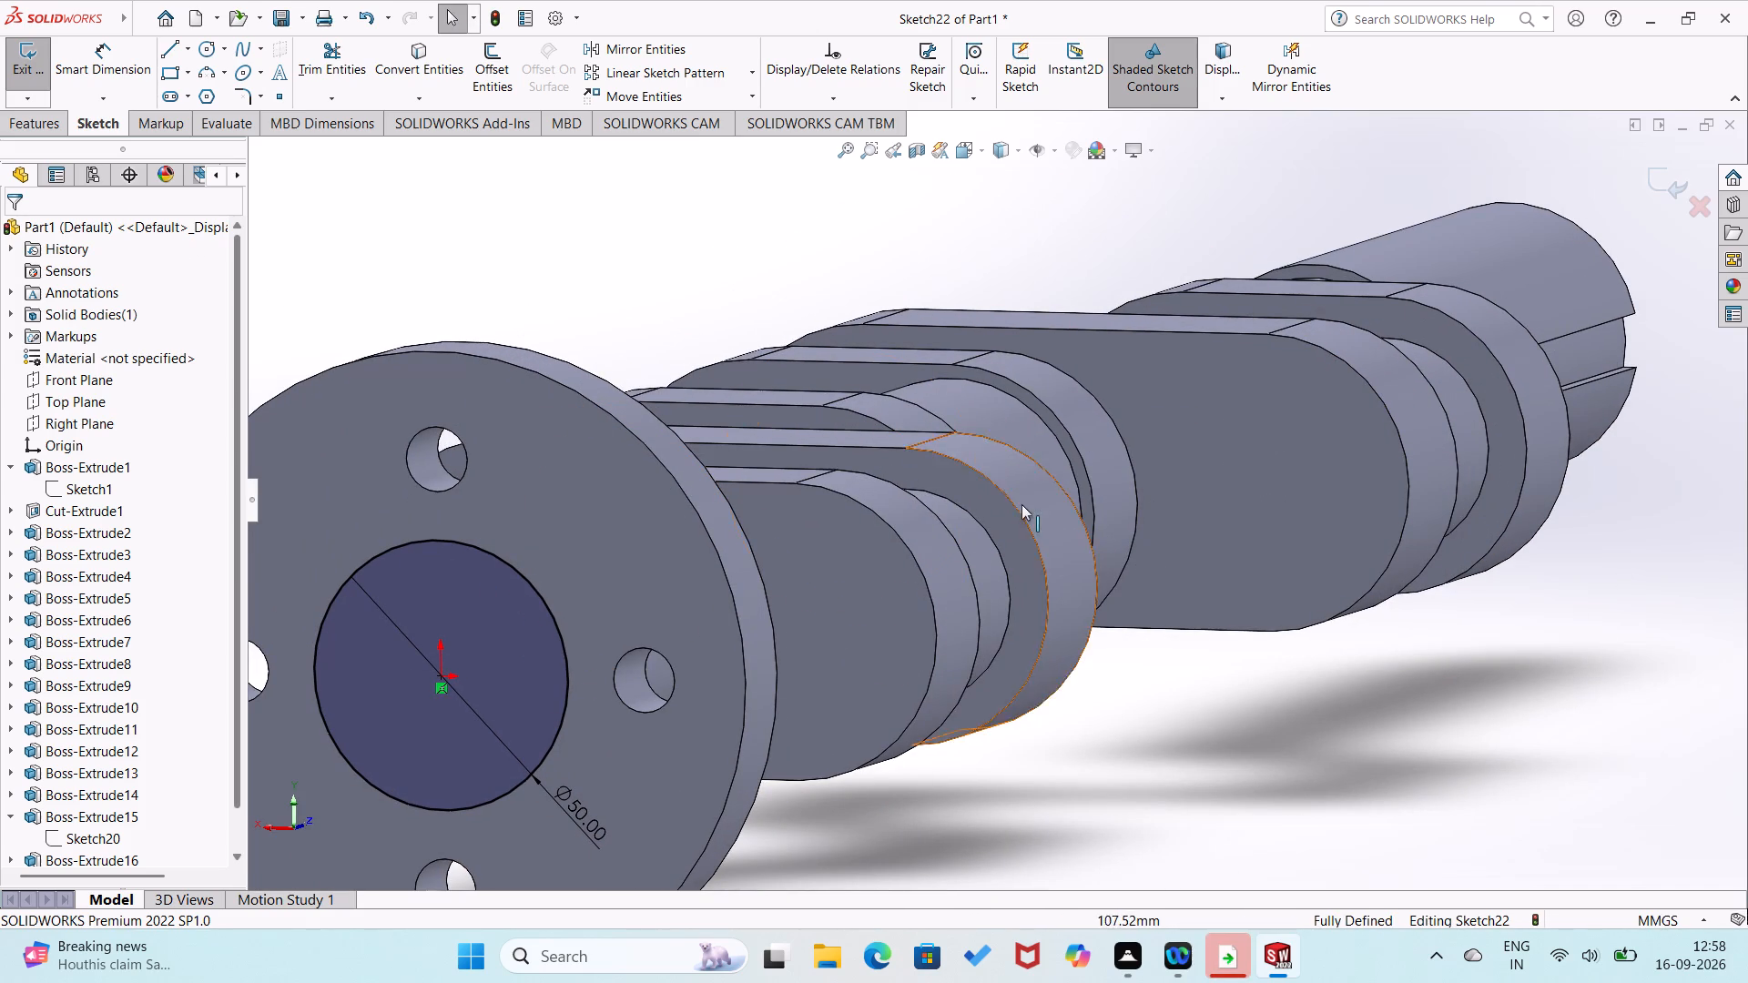
middle_click_drag(1333, 677, 1361, 619)
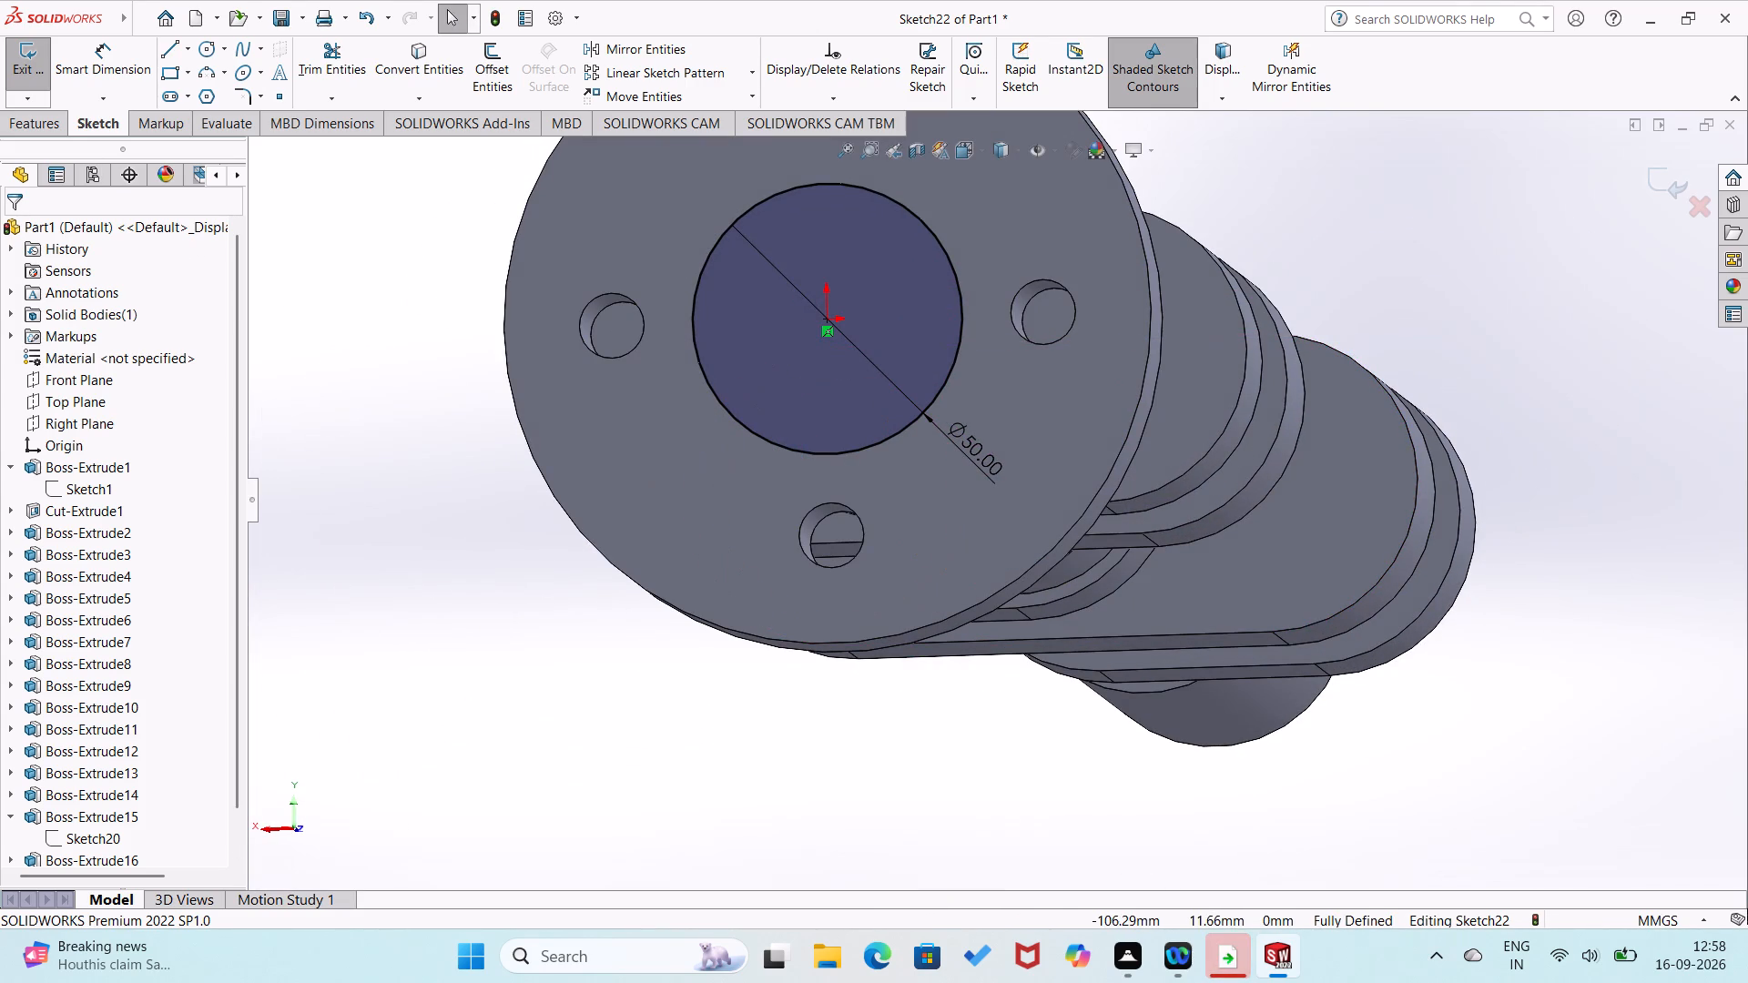
left_click(66, 136)
left_click(36, 84)
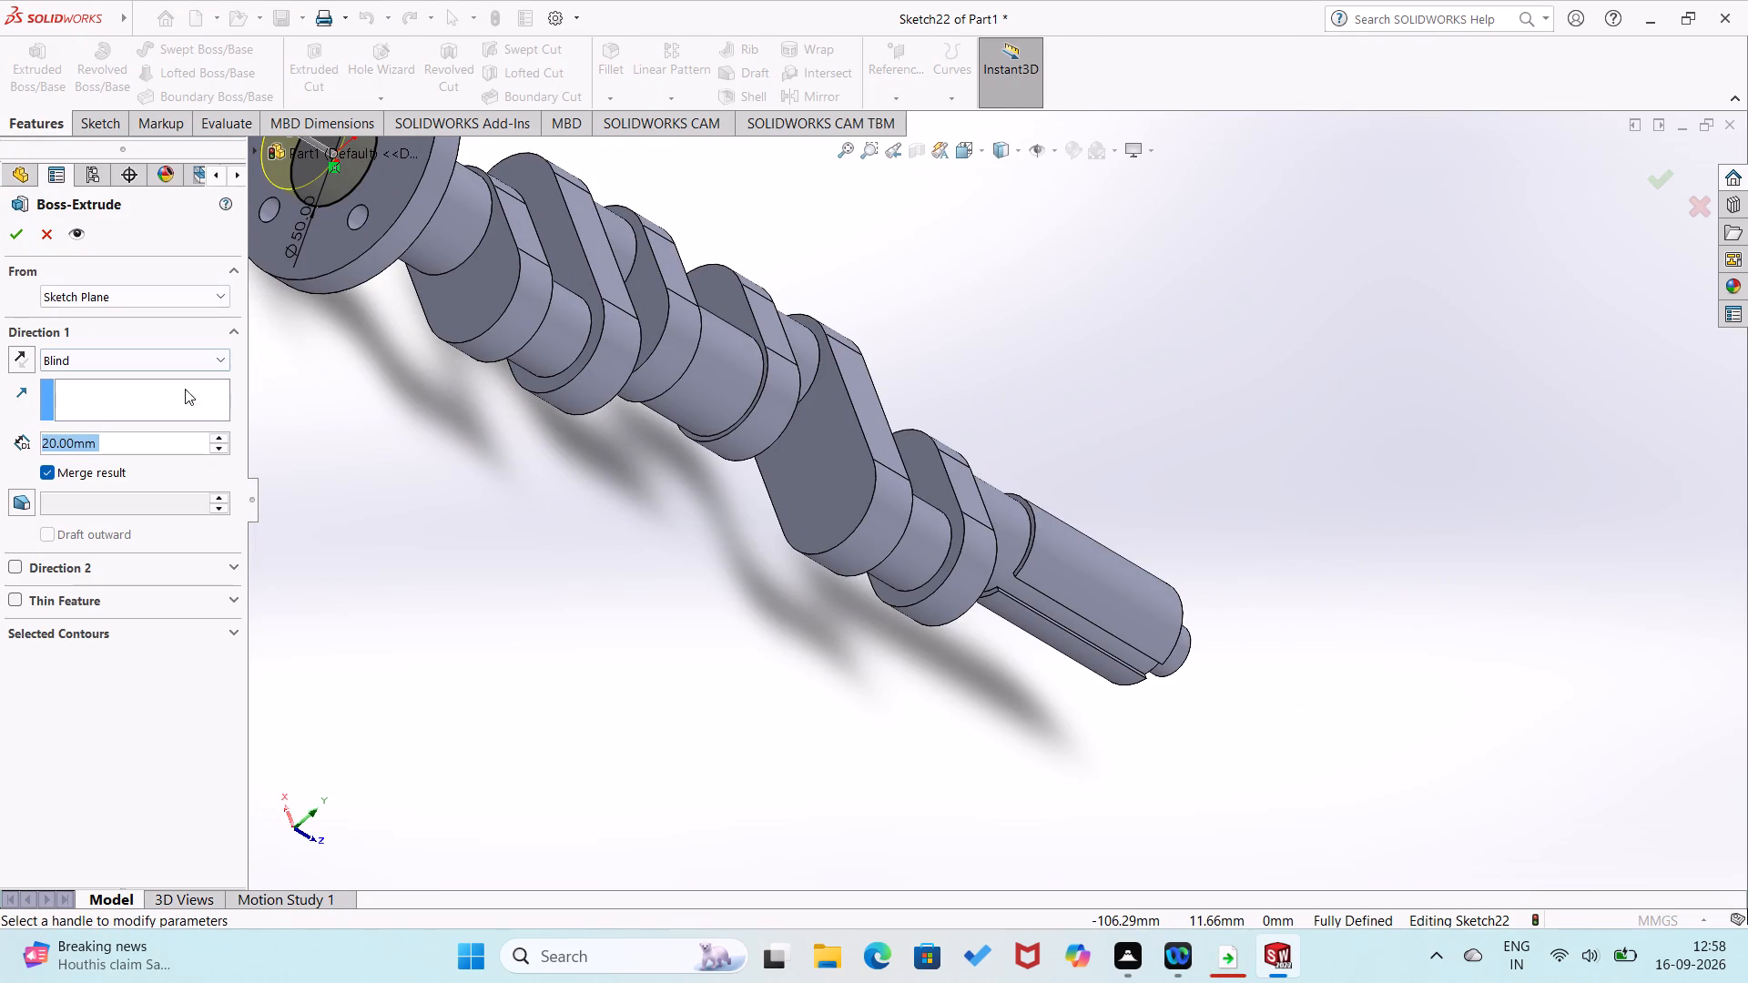
type("01")
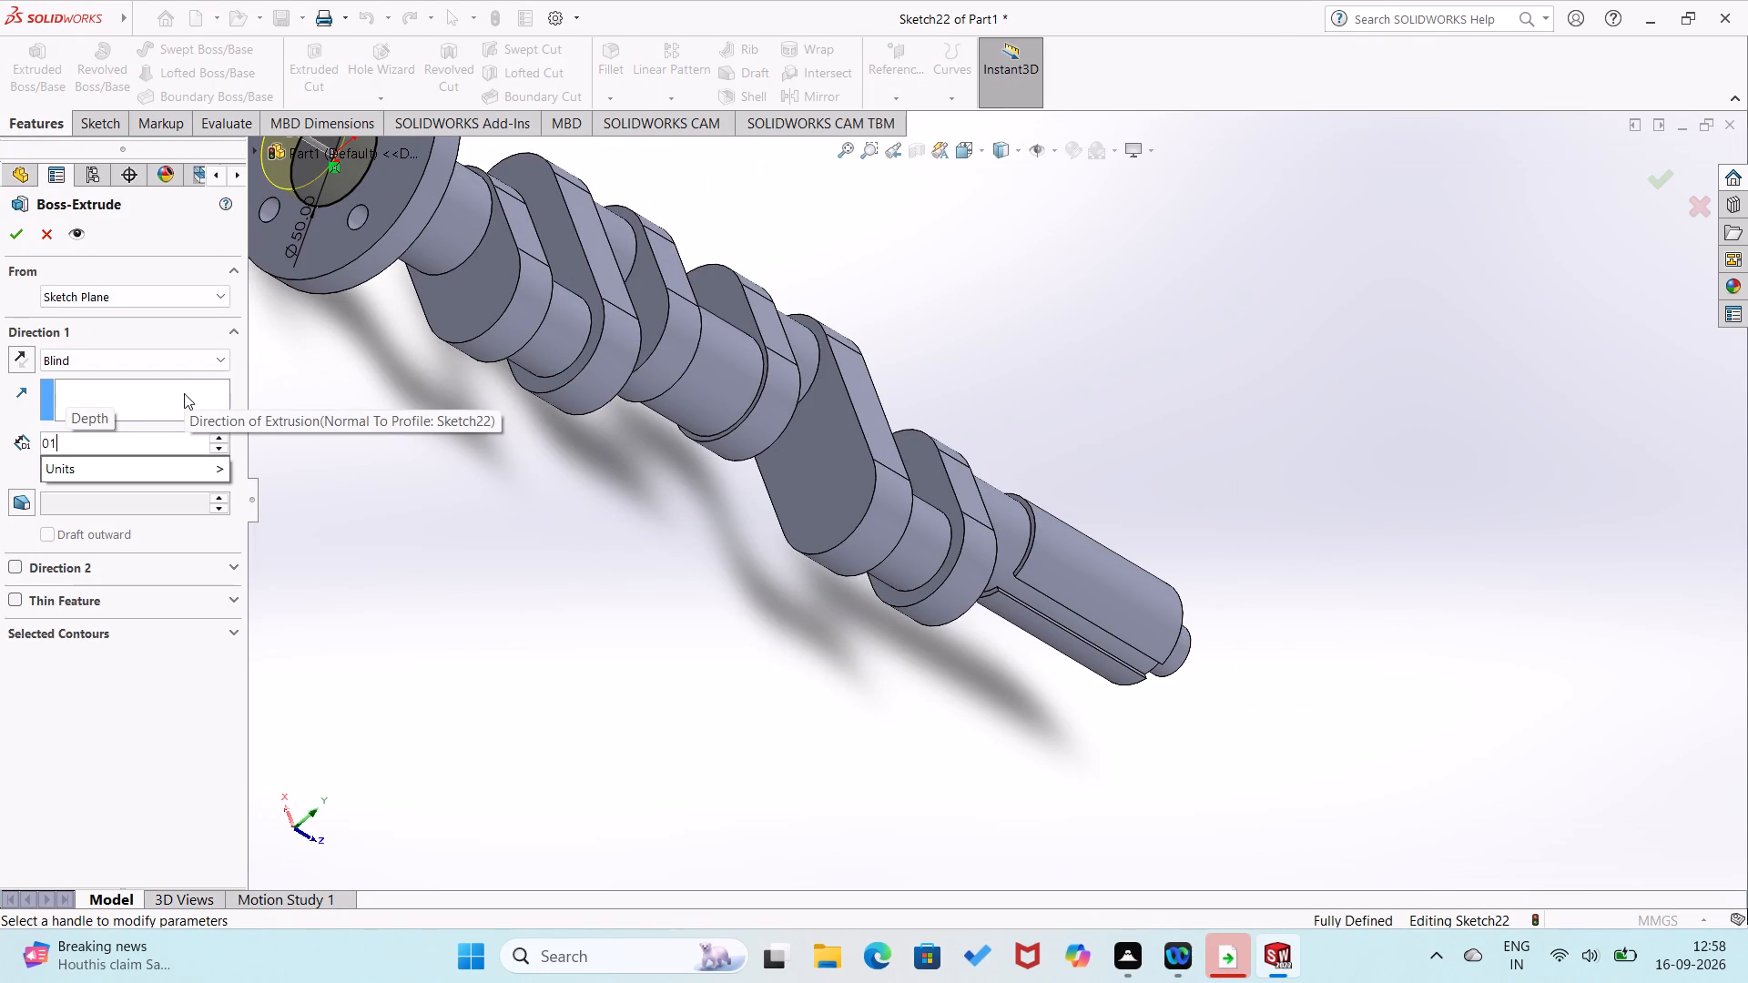
key("BackSpace")
key("BackSpace")
type("10")
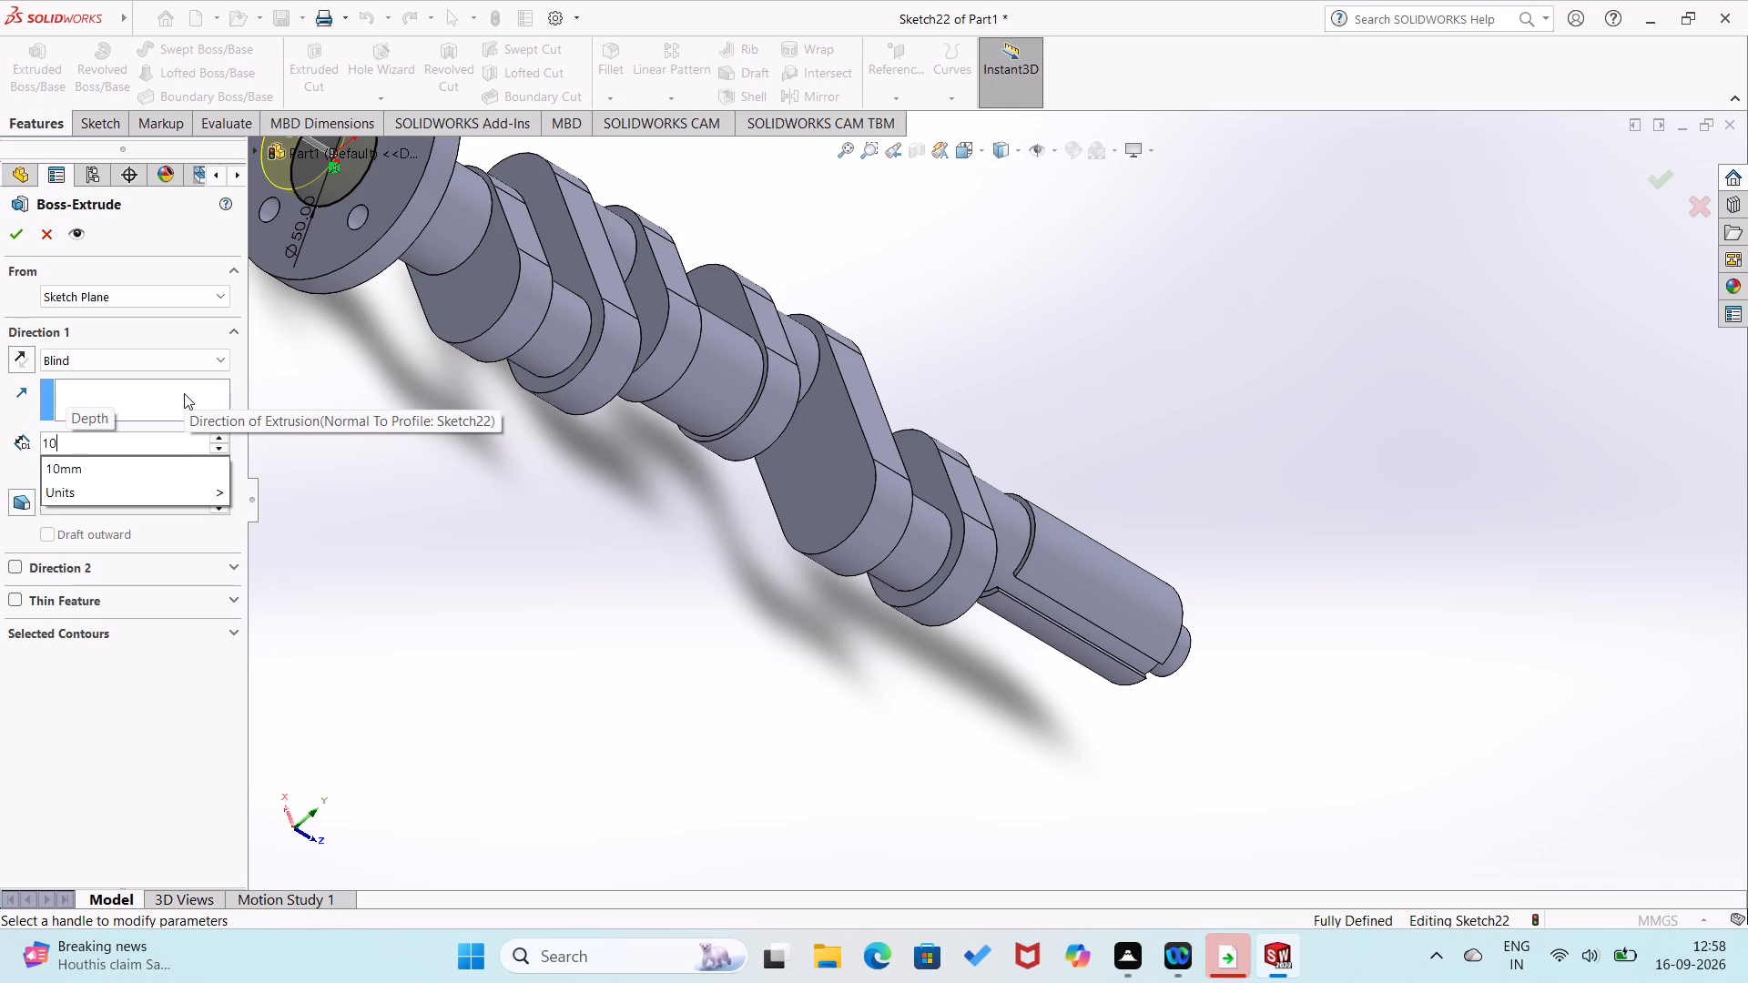
key("0")
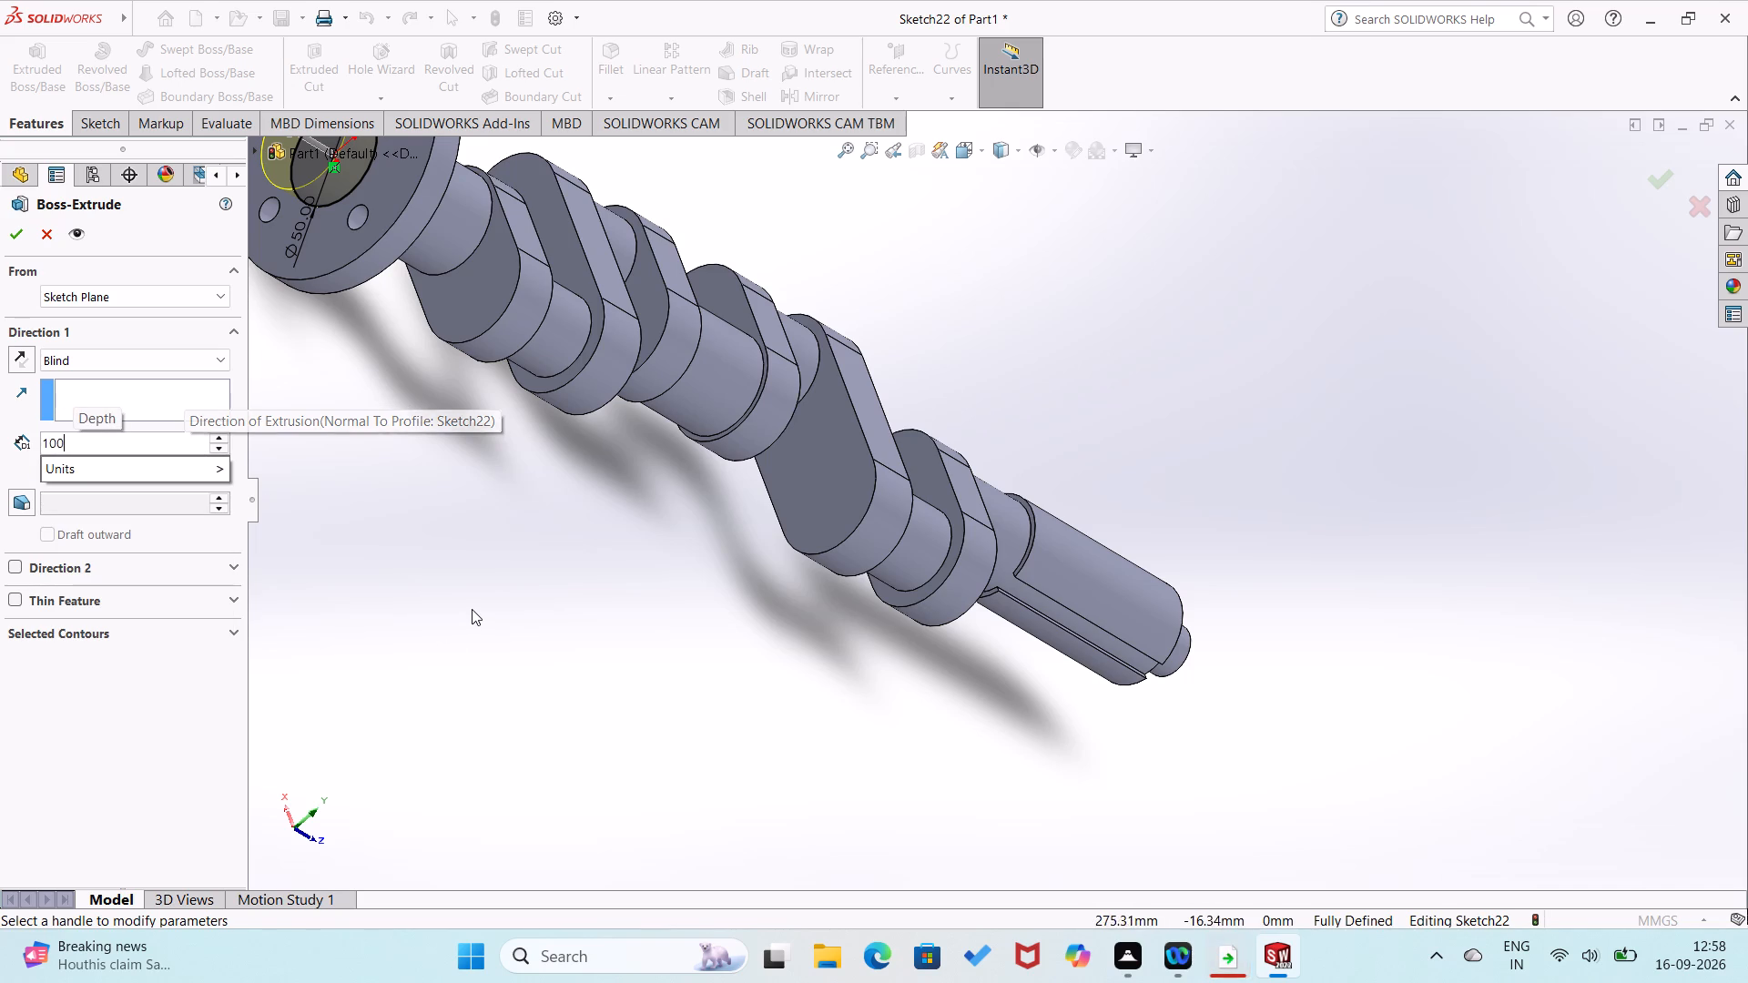
scroll(472, 608, "up", 2)
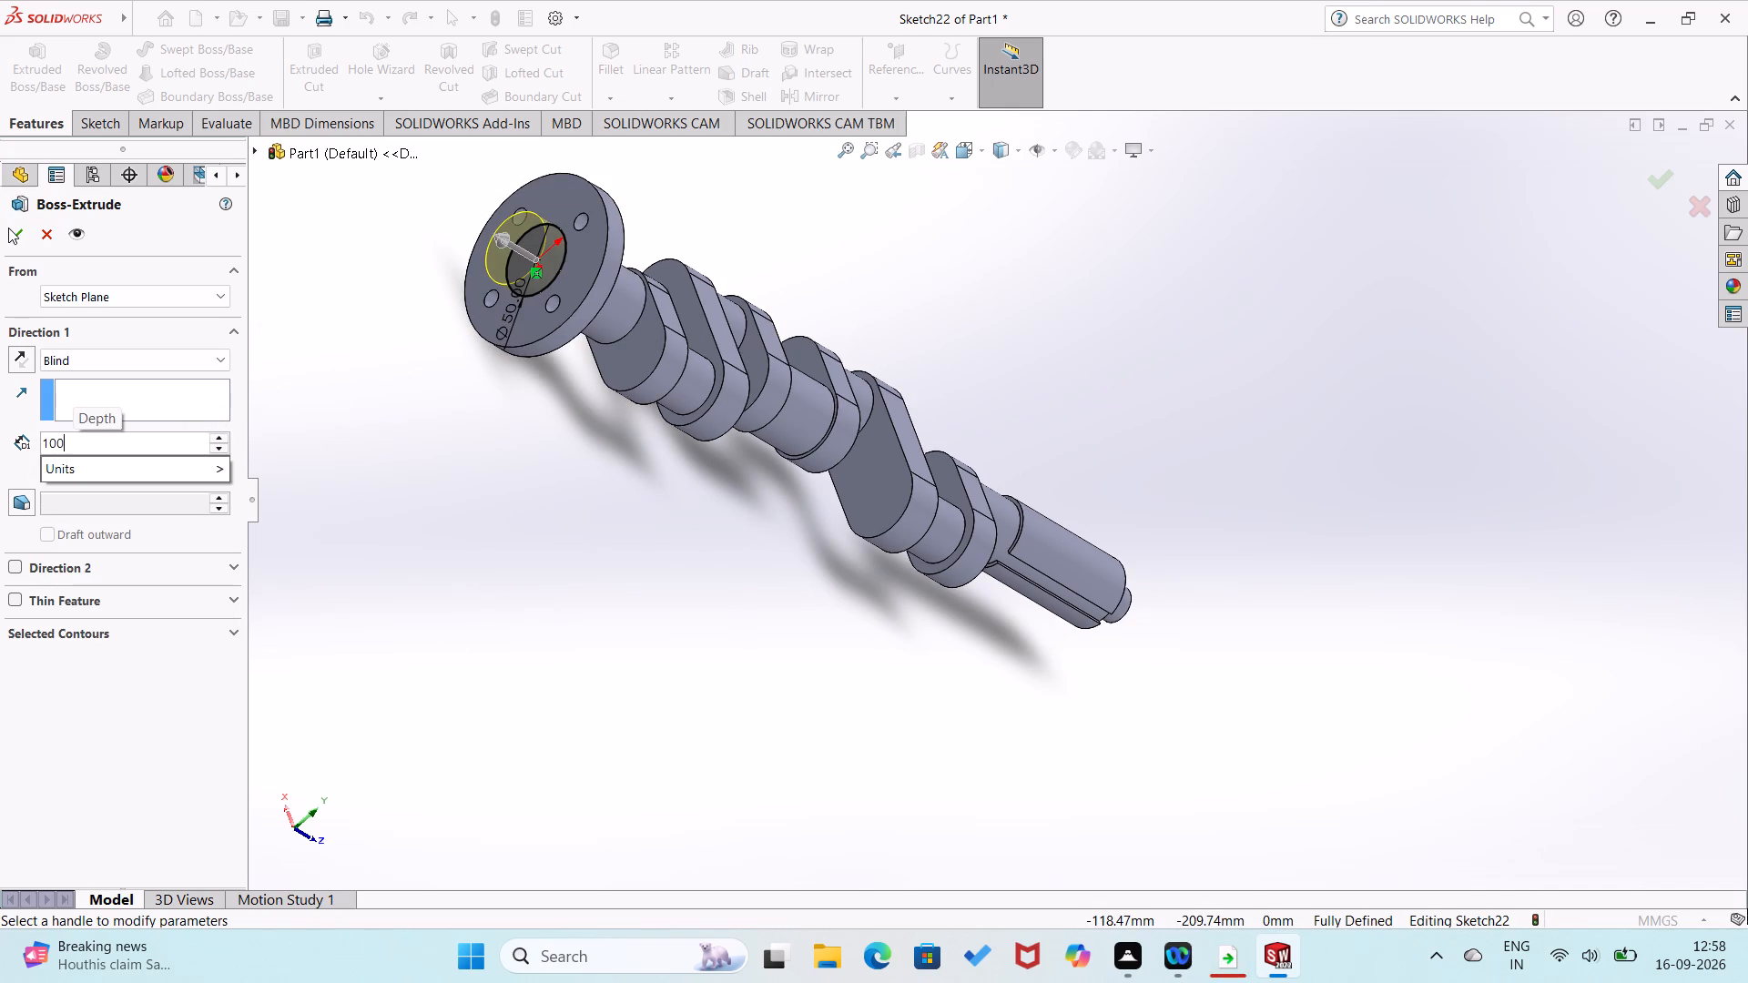
left_click(8, 228)
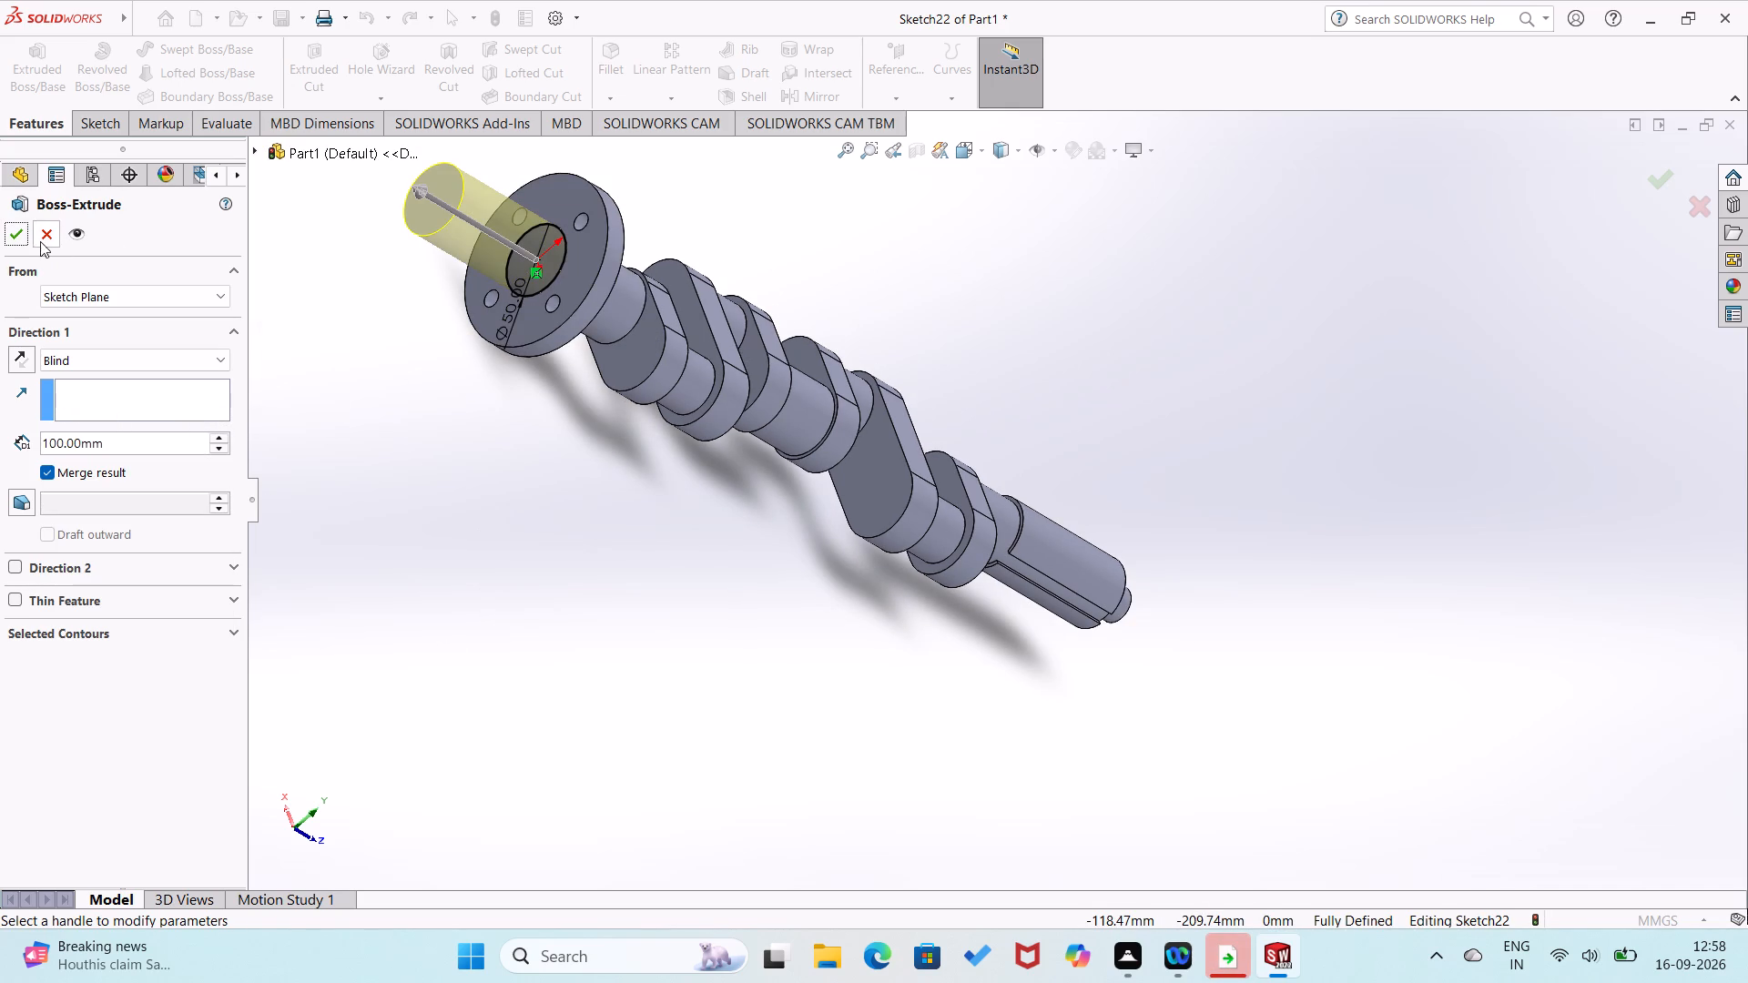
left_click(24, 237)
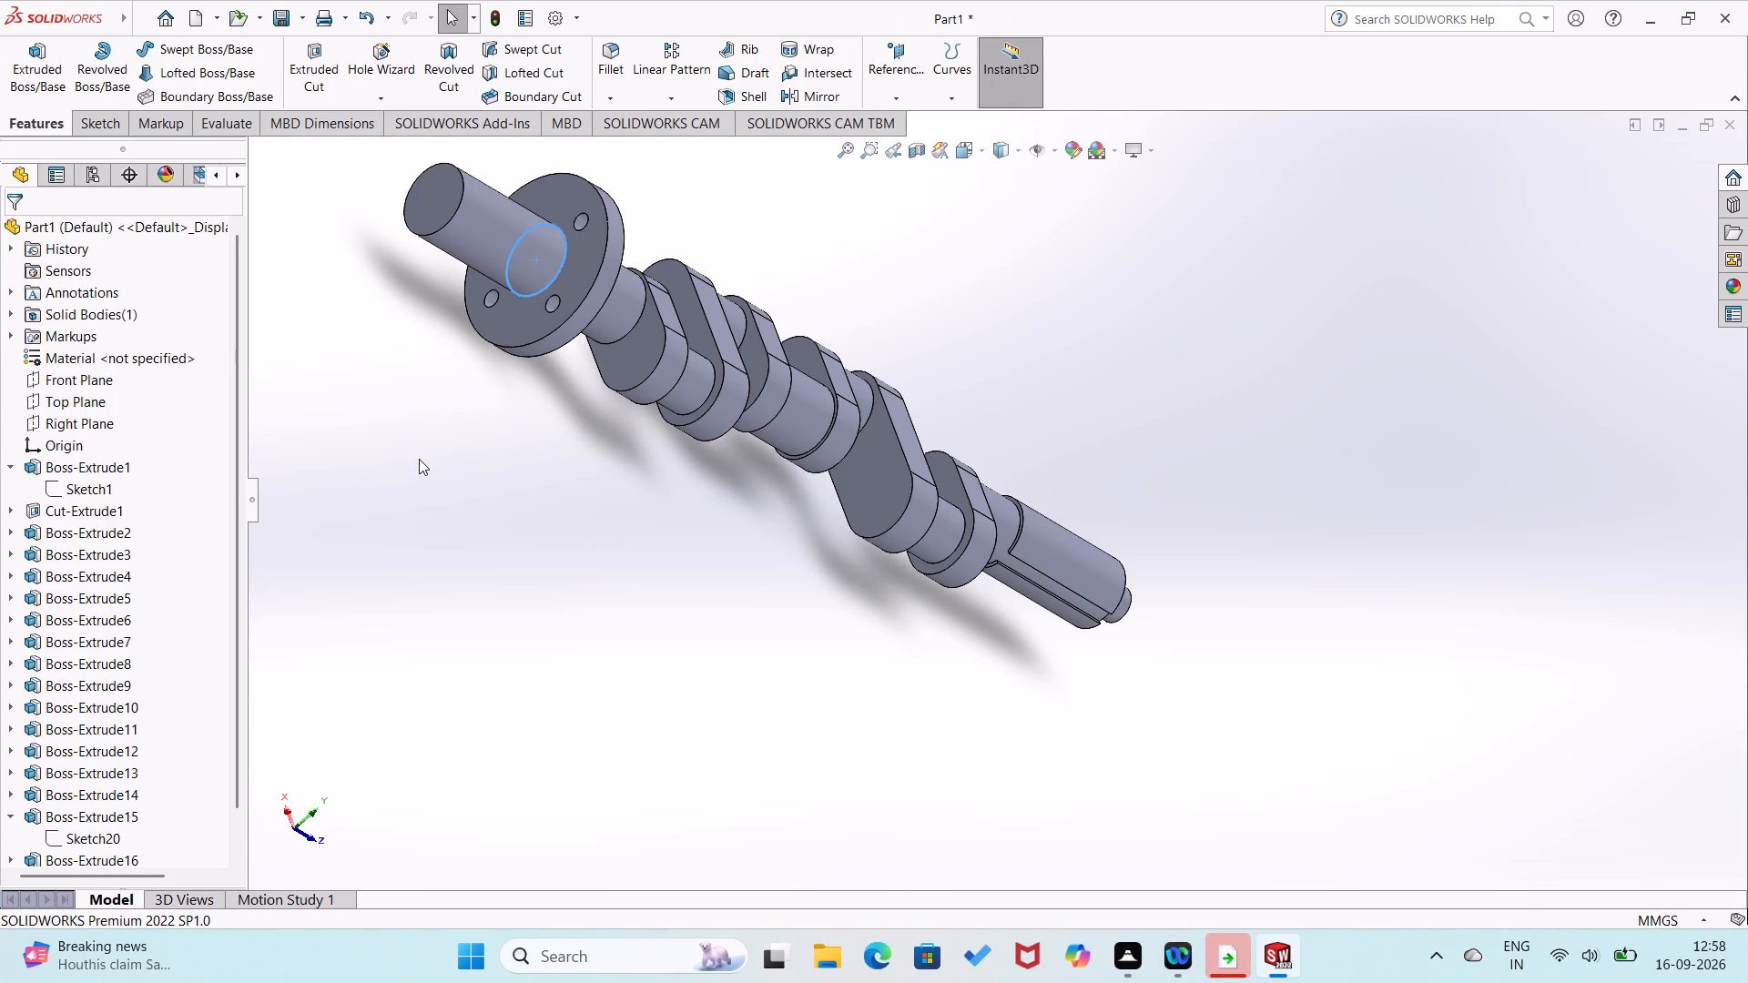
On the new shaft's end face, sketch a horizontal straight slot from the origin, about 51 mm between centres and about 10 mm wide.
middle_click_drag(420, 468, 693, 538)
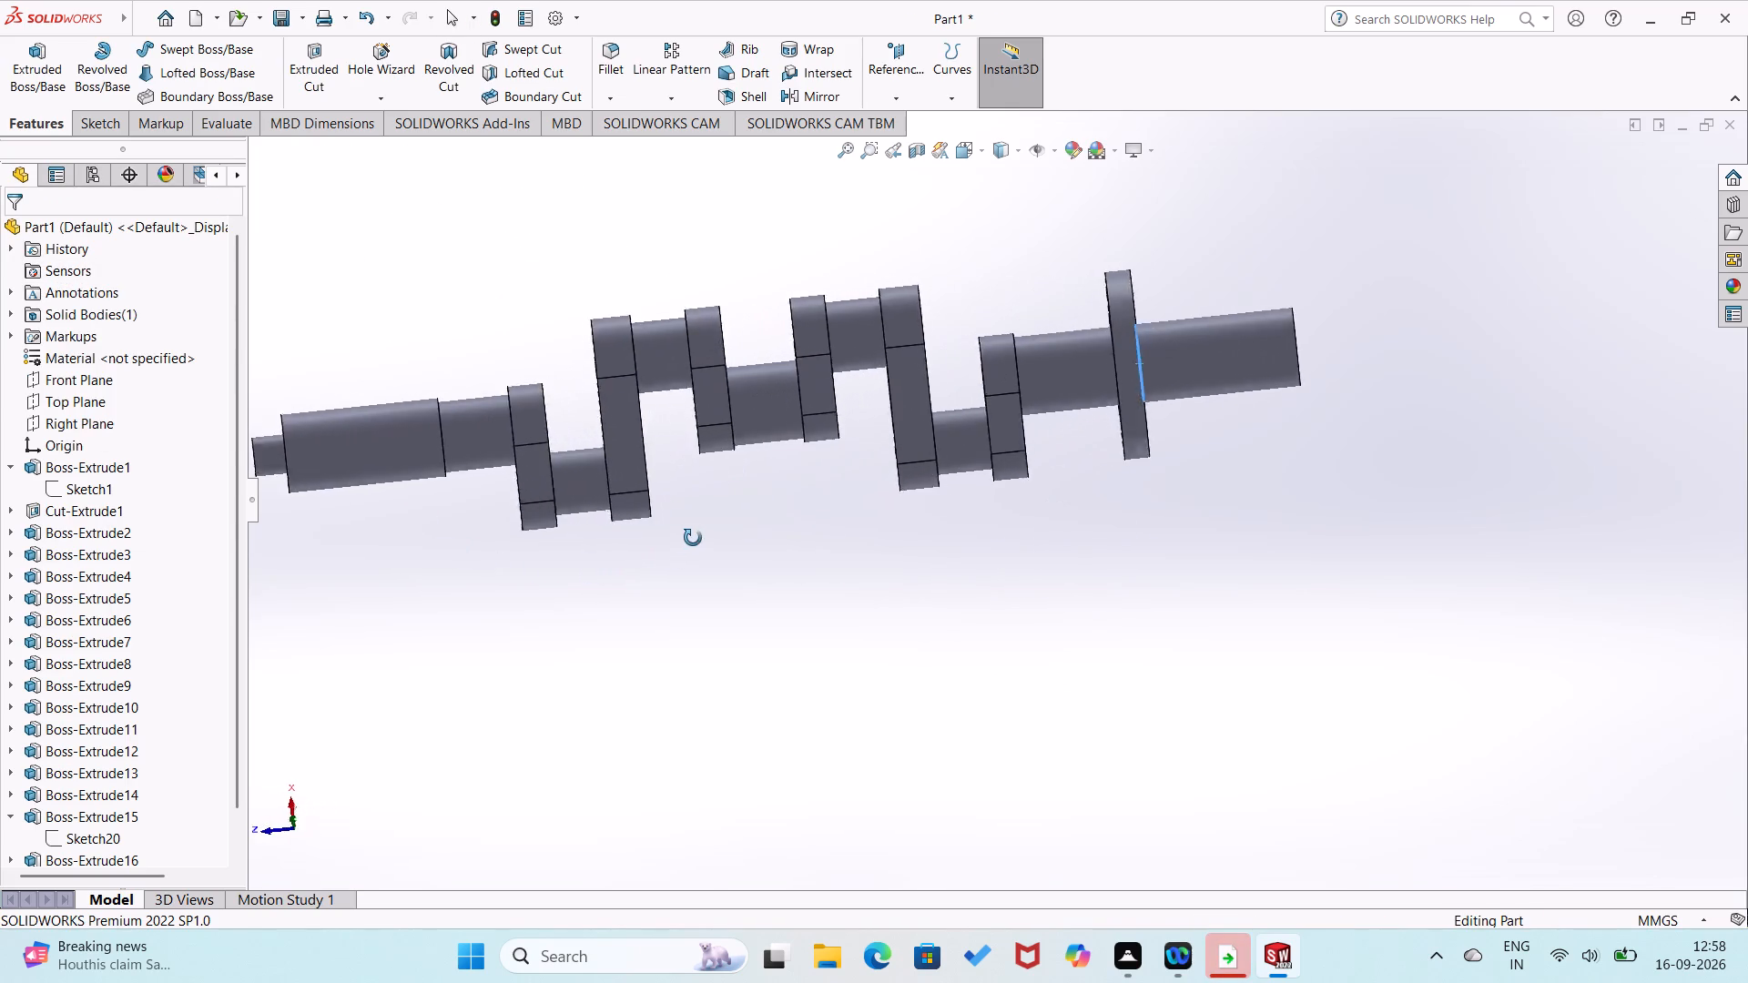
middle_click_drag(693, 538, 702, 453)
middle_click(702, 453)
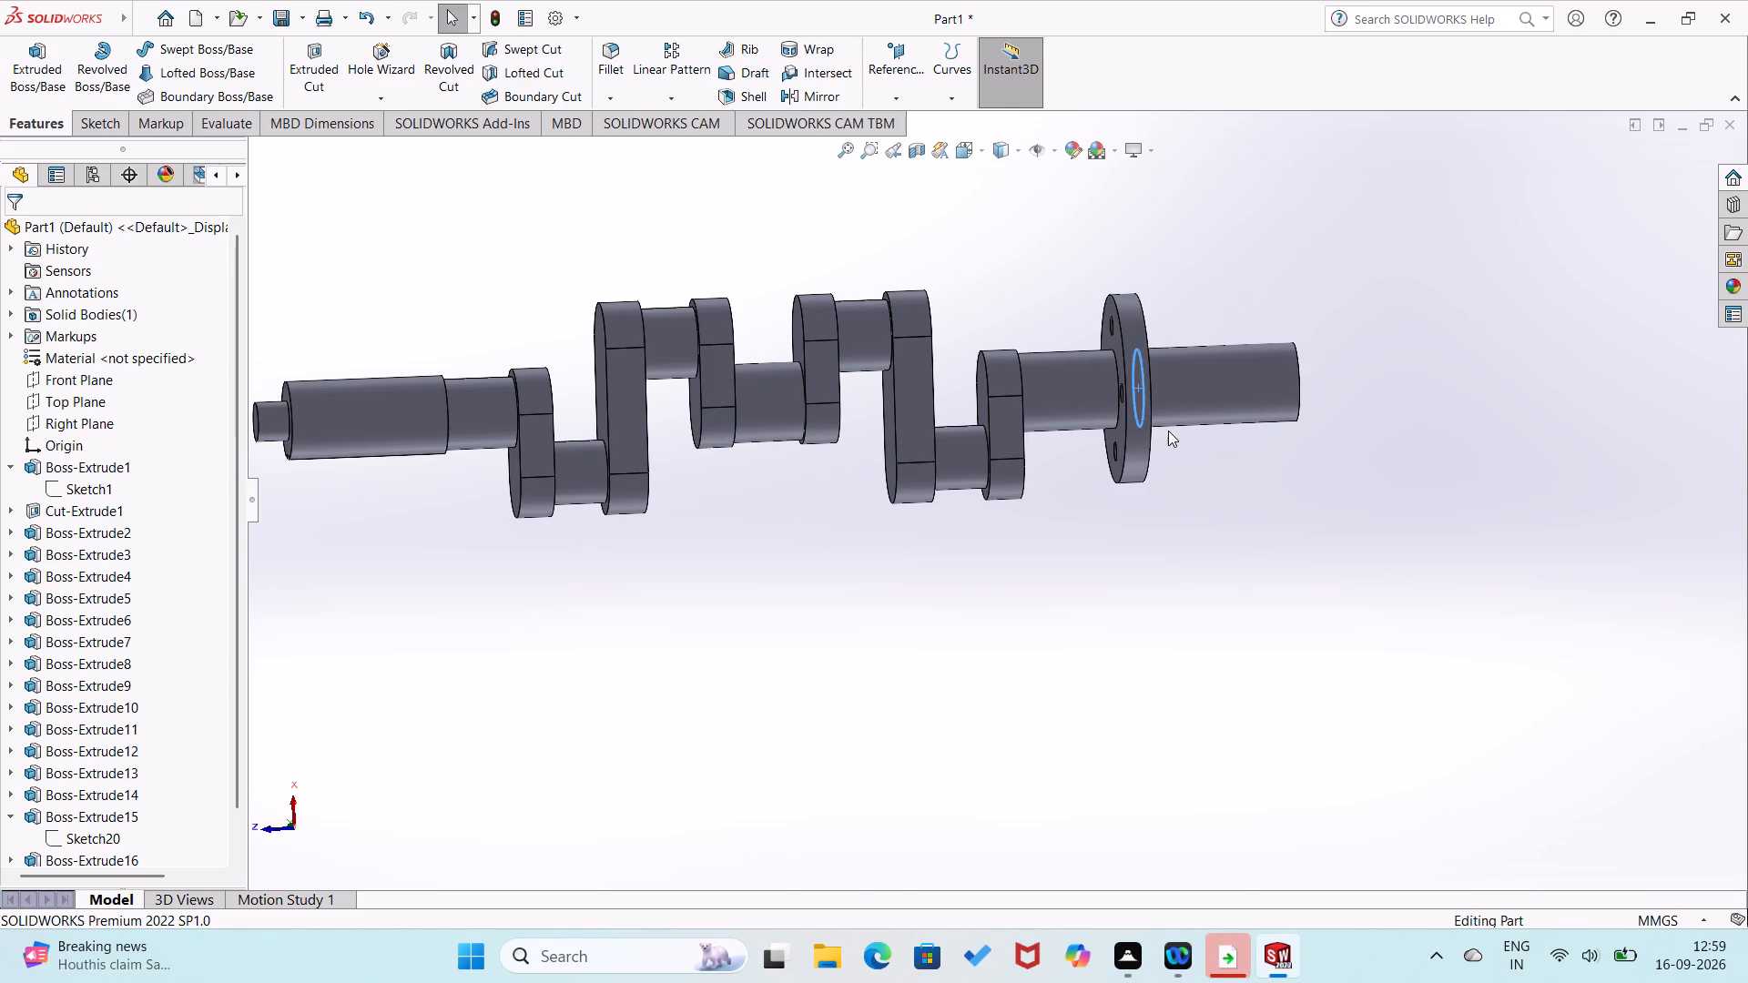
middle_click_drag(1172, 431, 1097, 502)
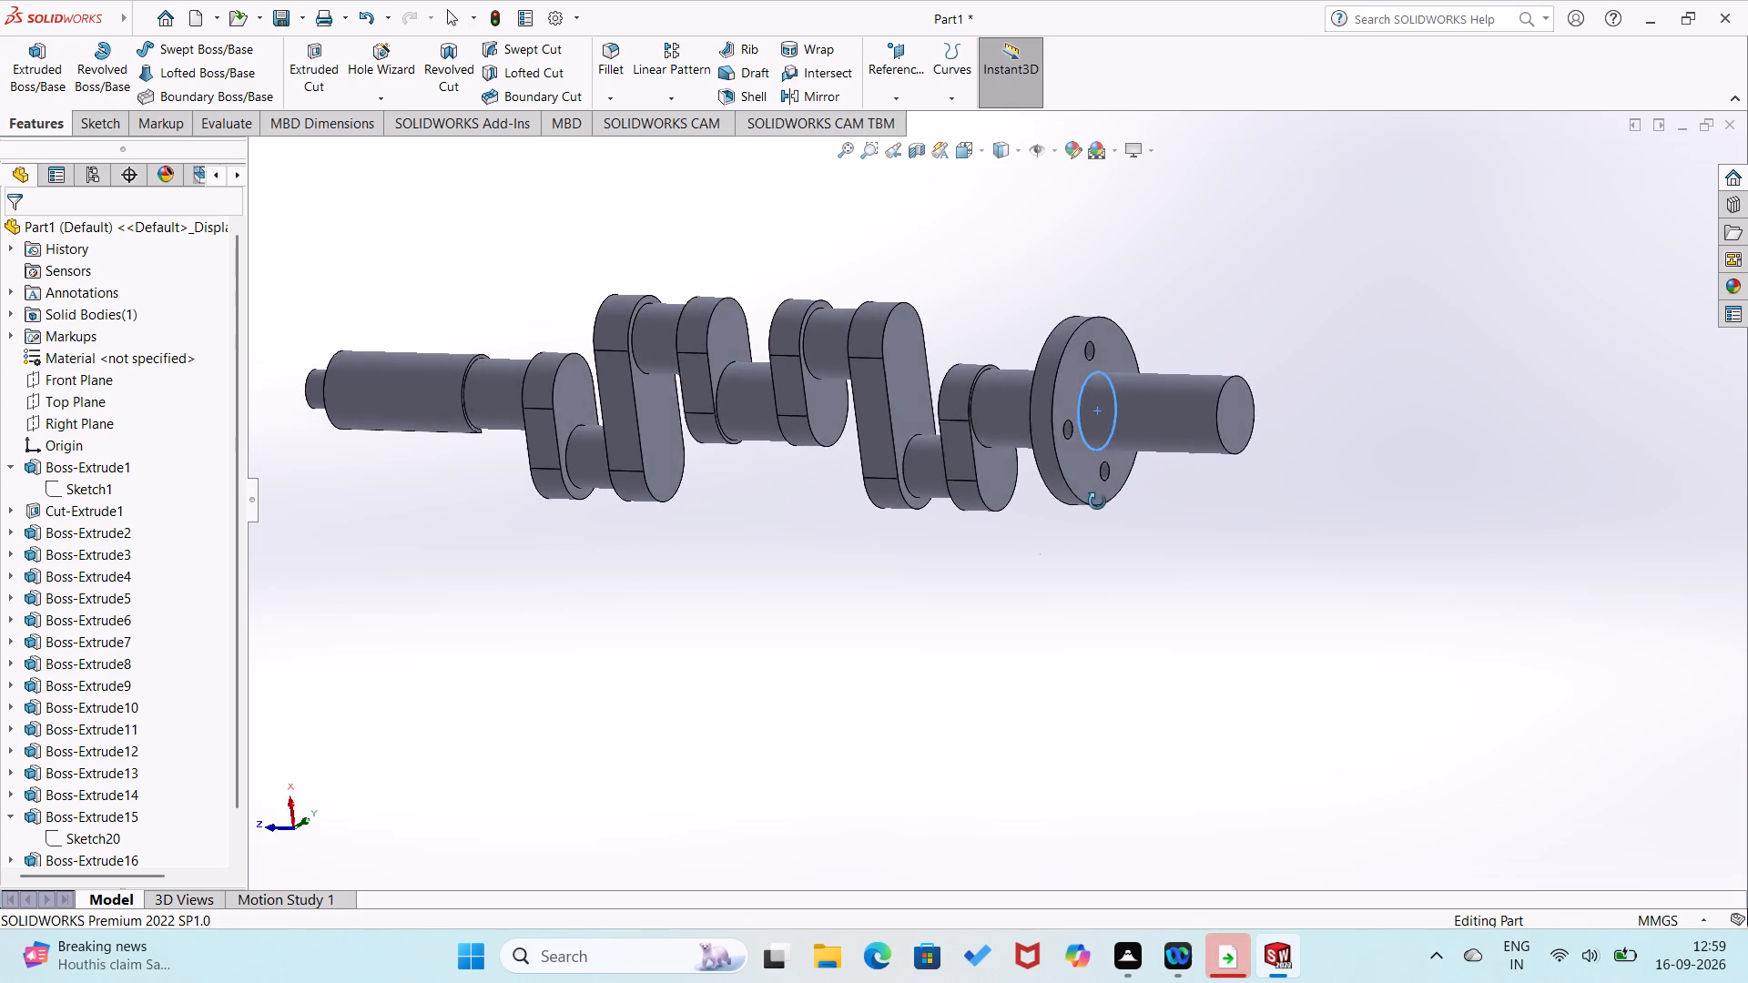
middle_click_drag(1097, 502, 1204, 516)
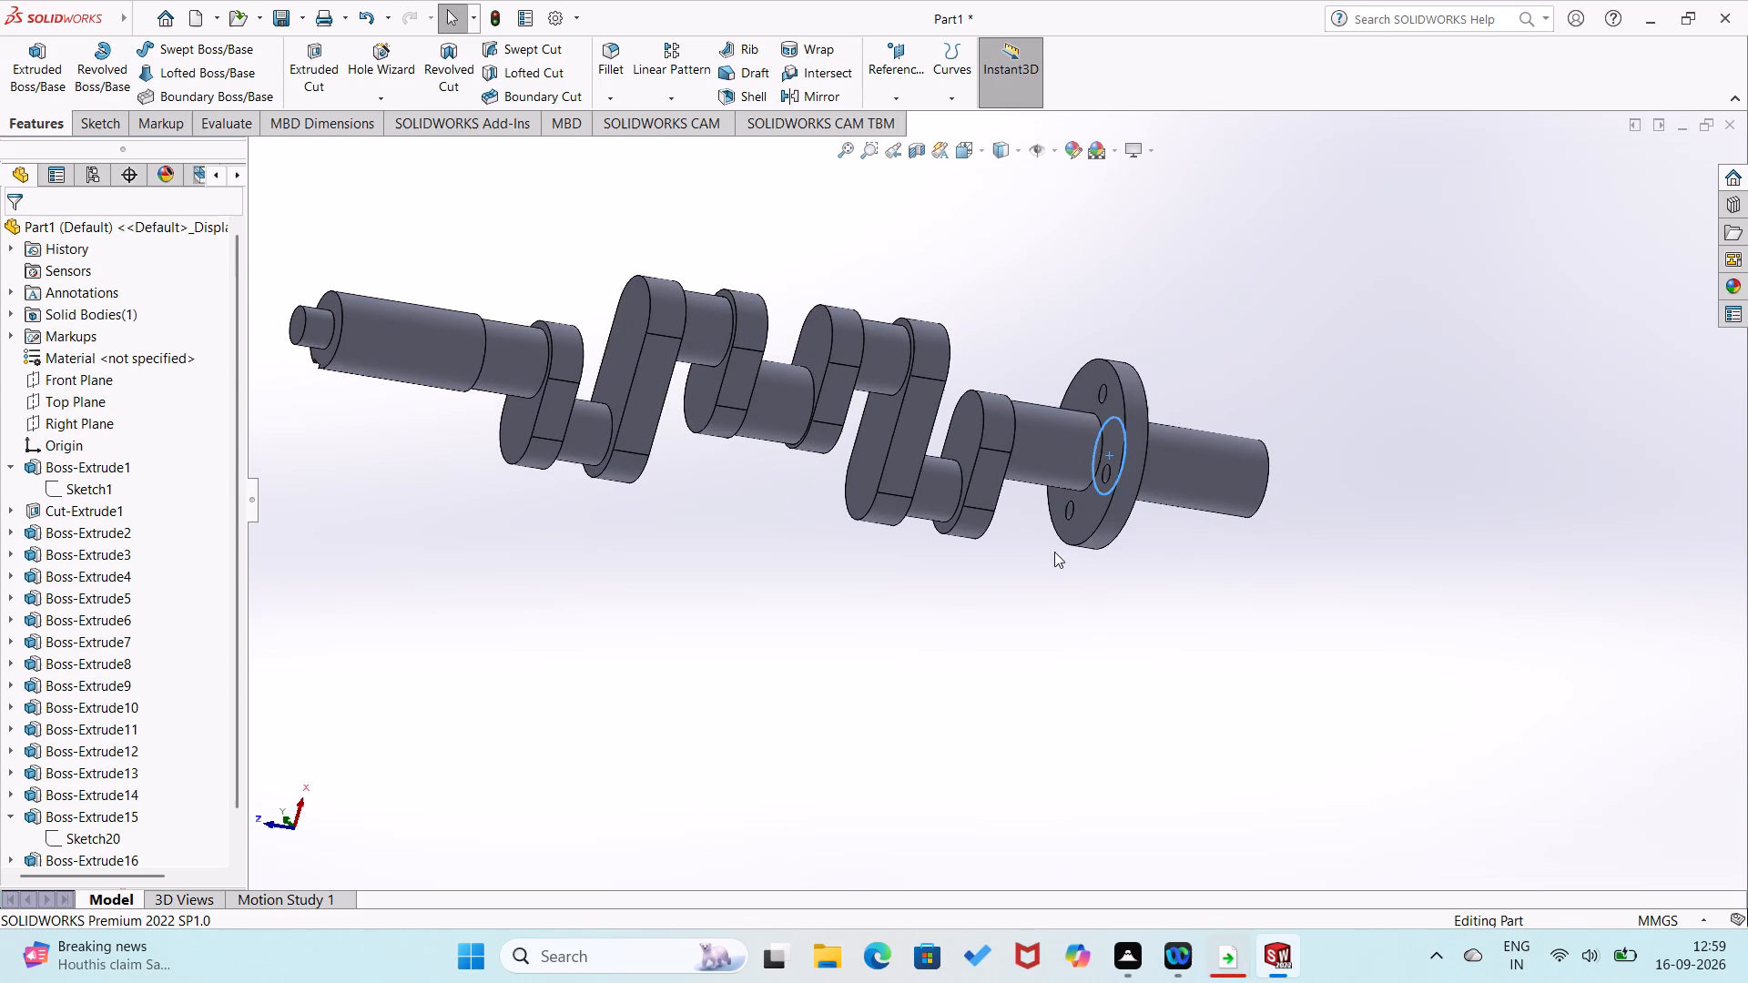
middle_click_drag(1032, 562, 880, 593)
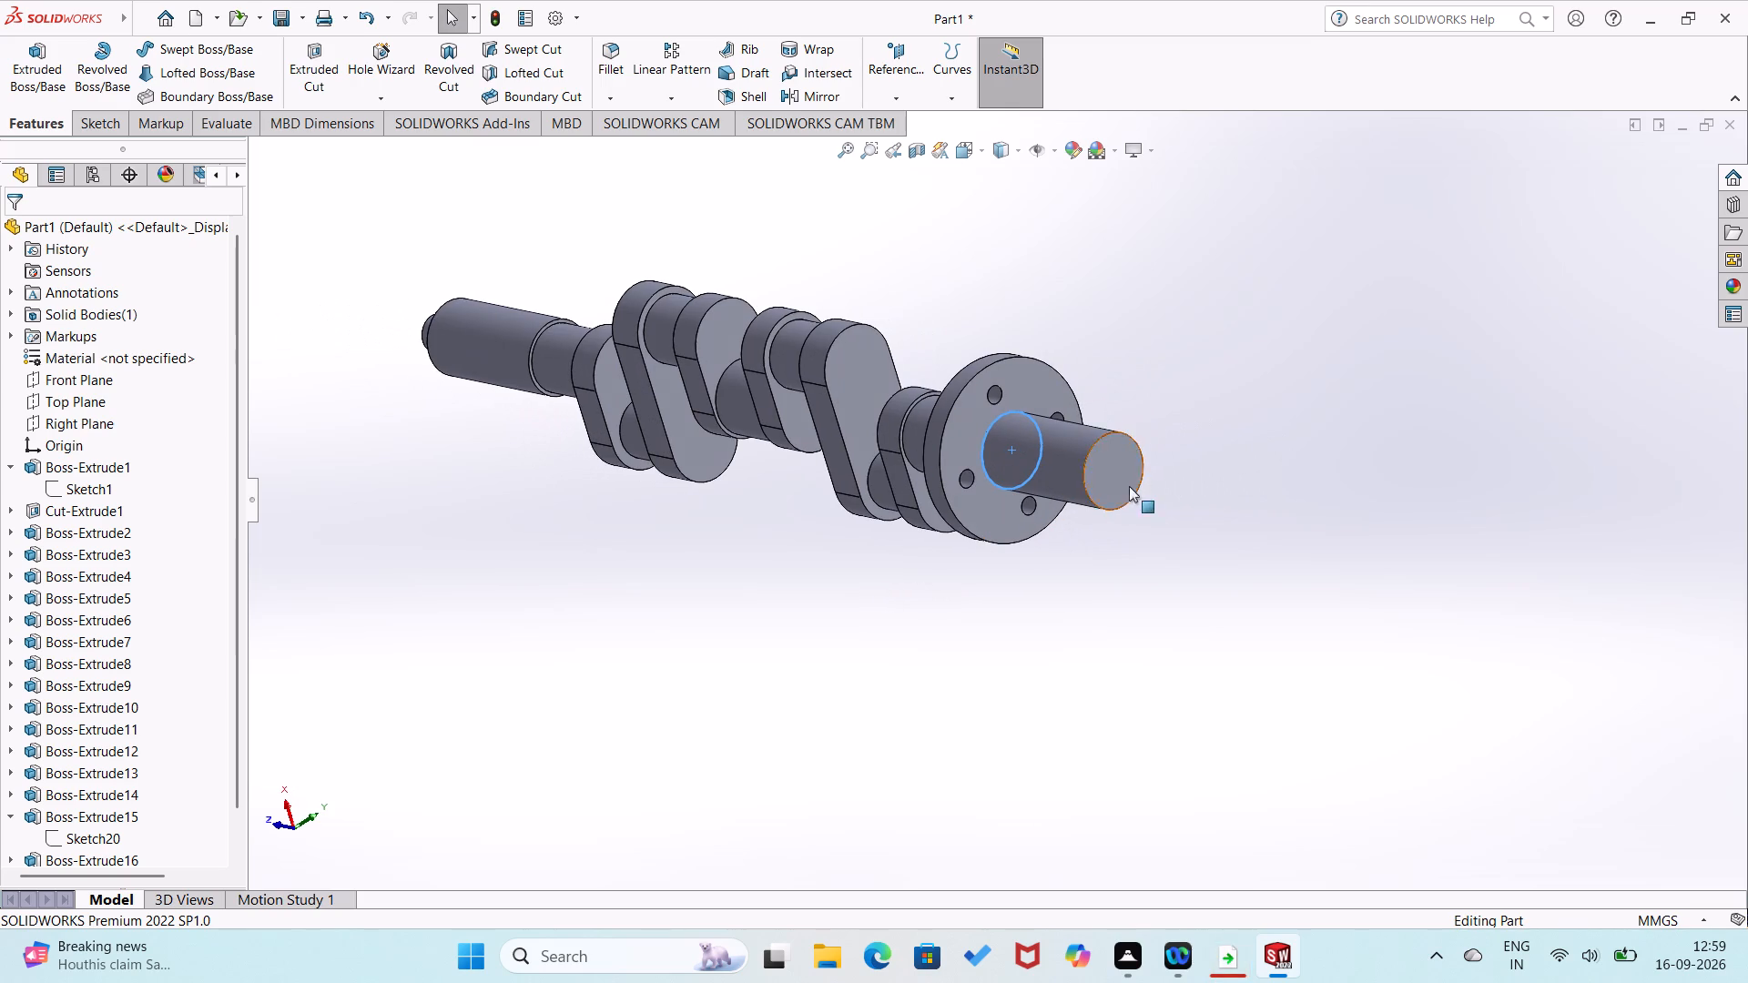
left_click(1119, 471)
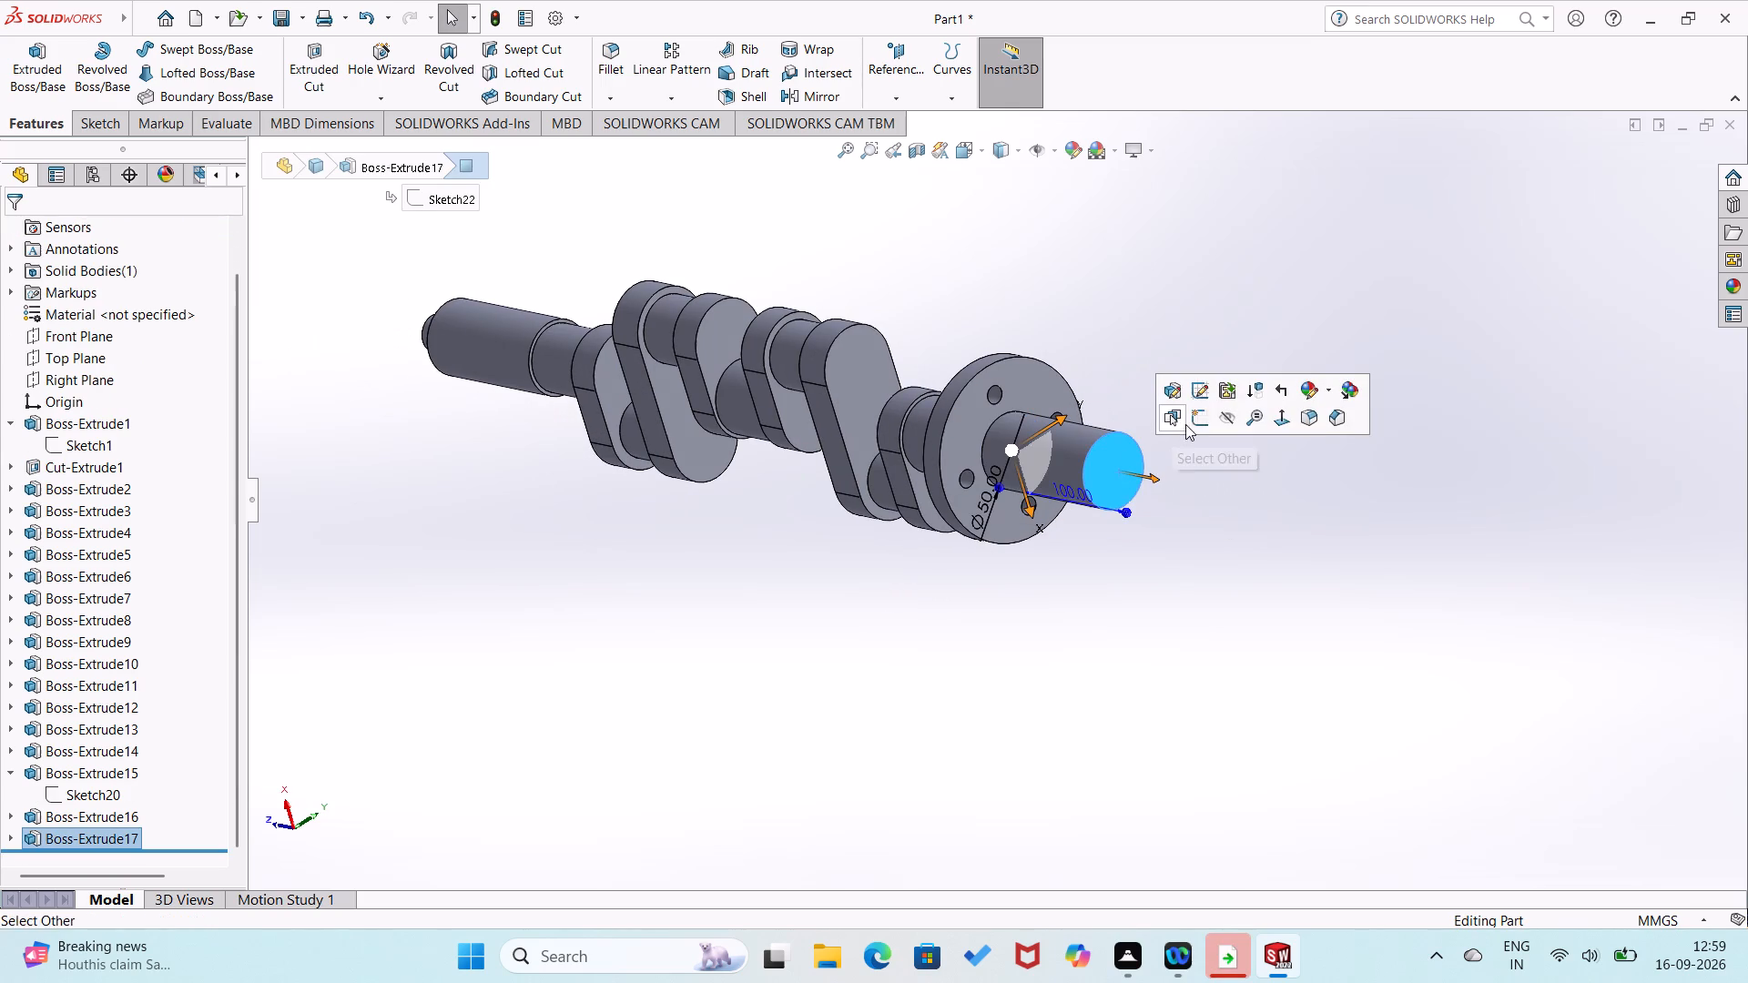
left_click(1202, 414)
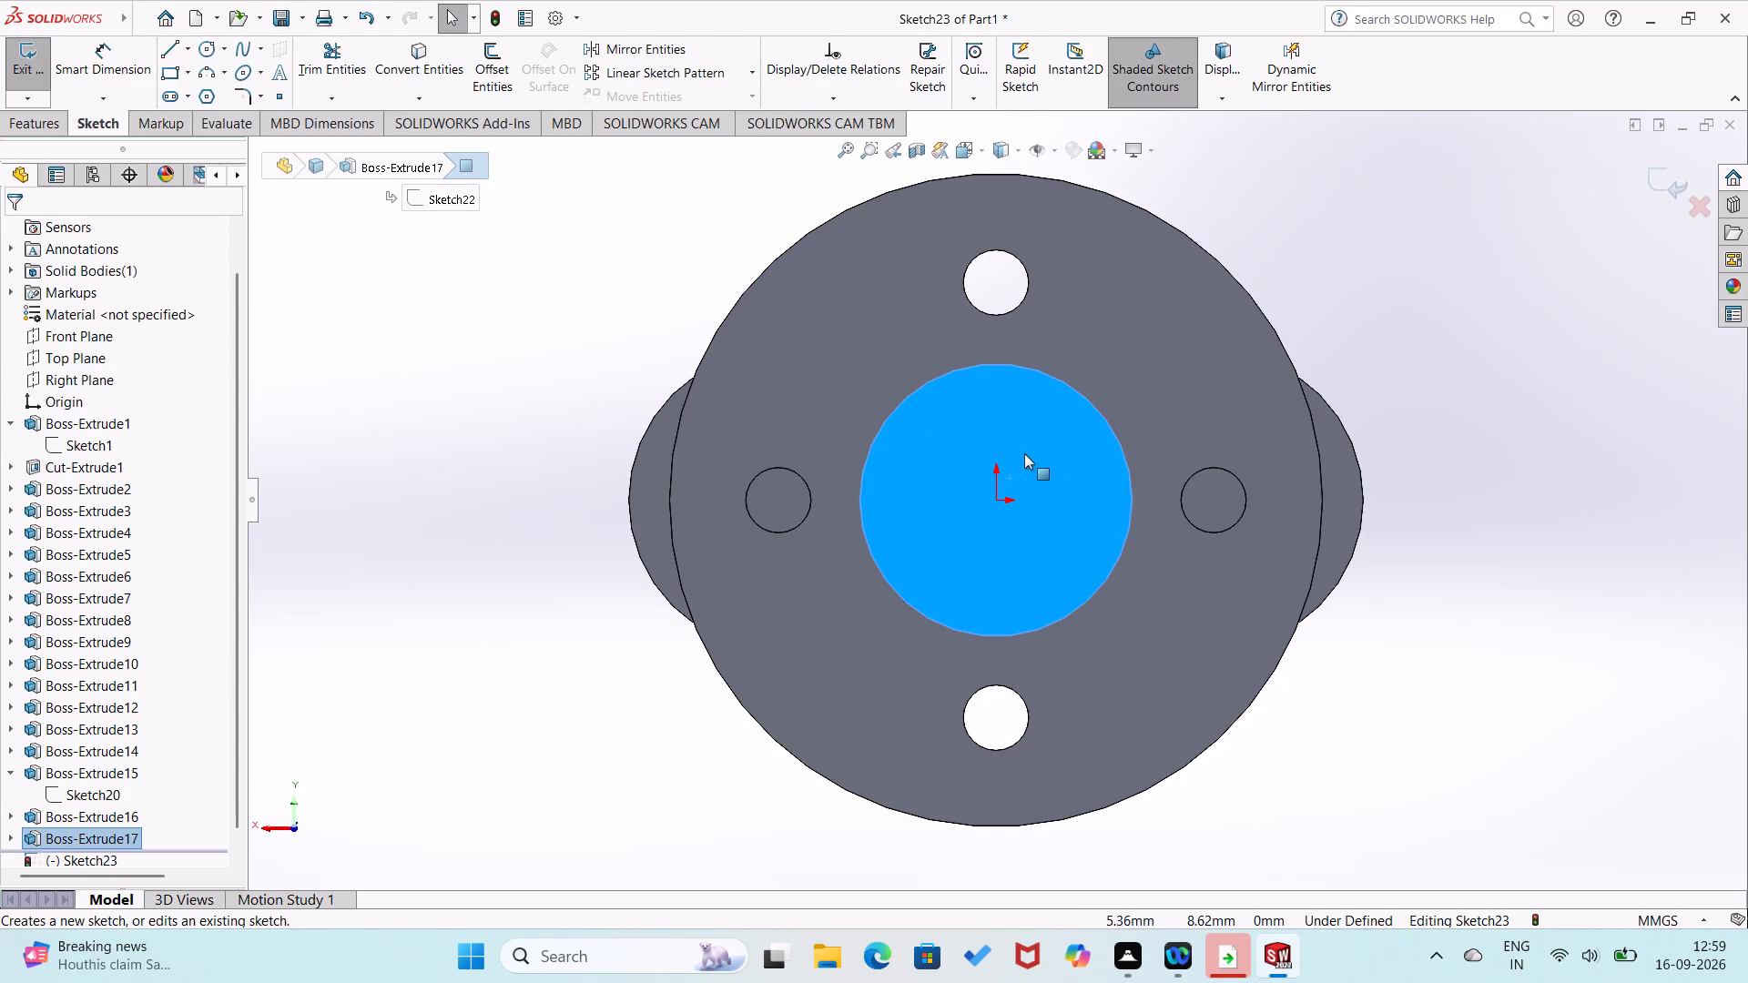
left_click(543, 317)
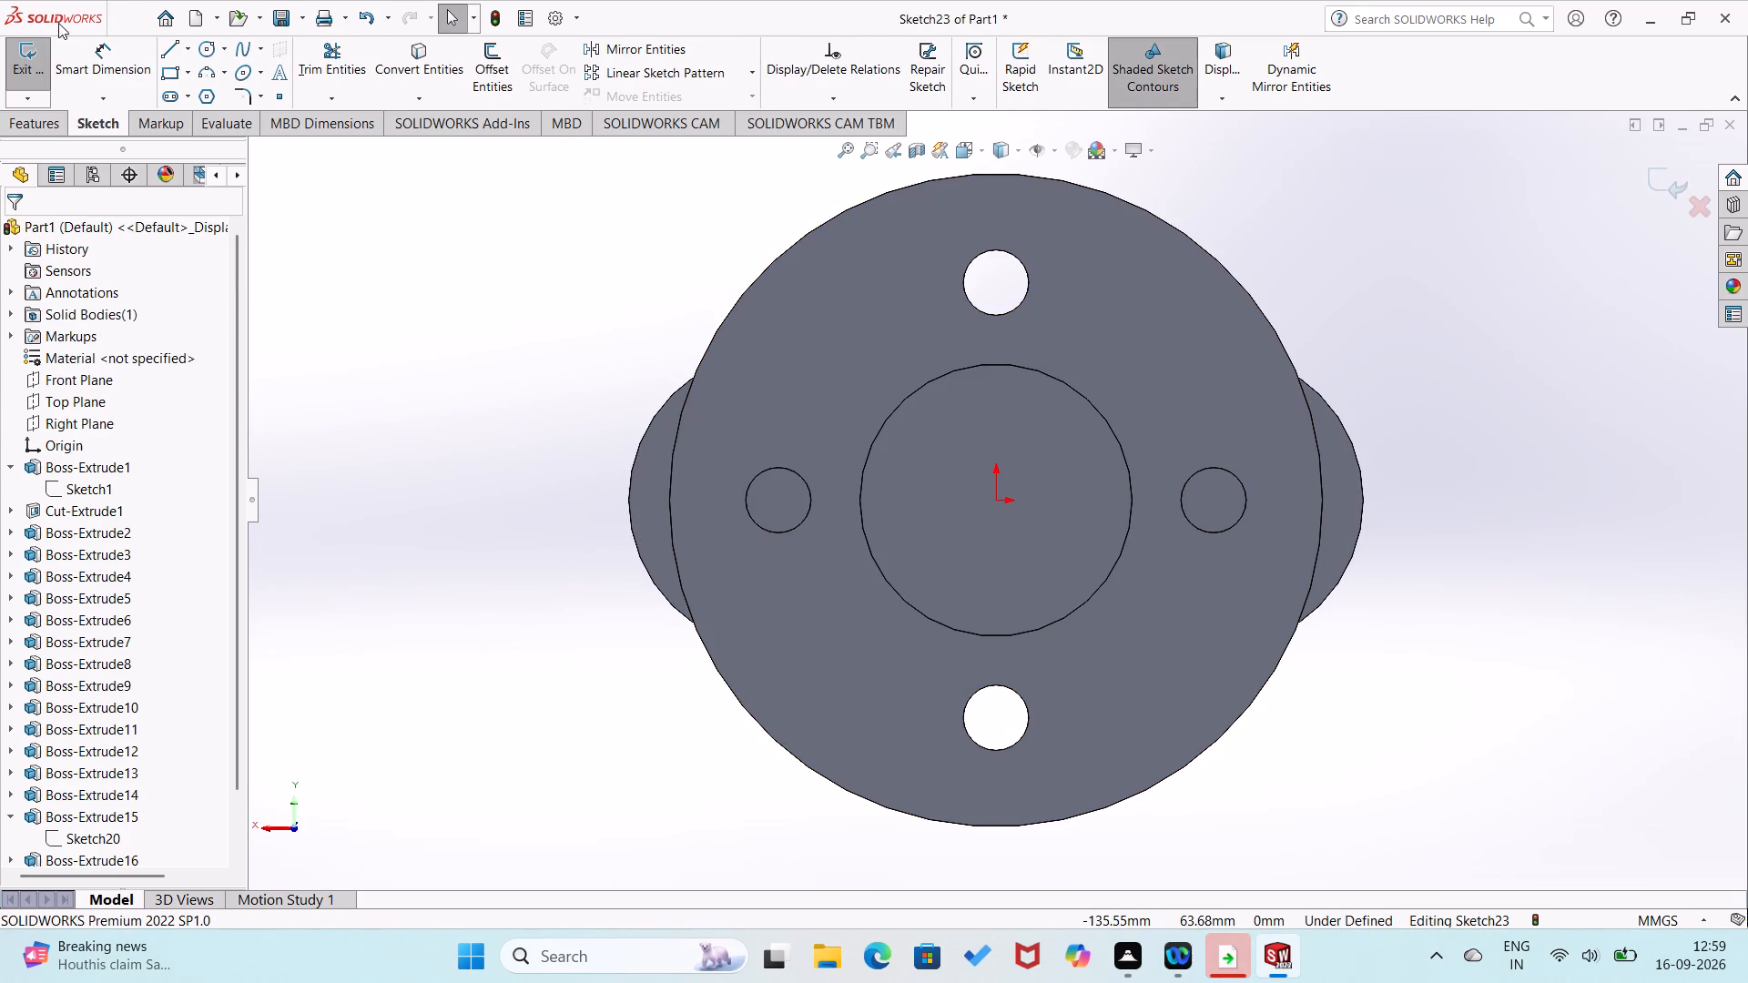
left_click(172, 100)
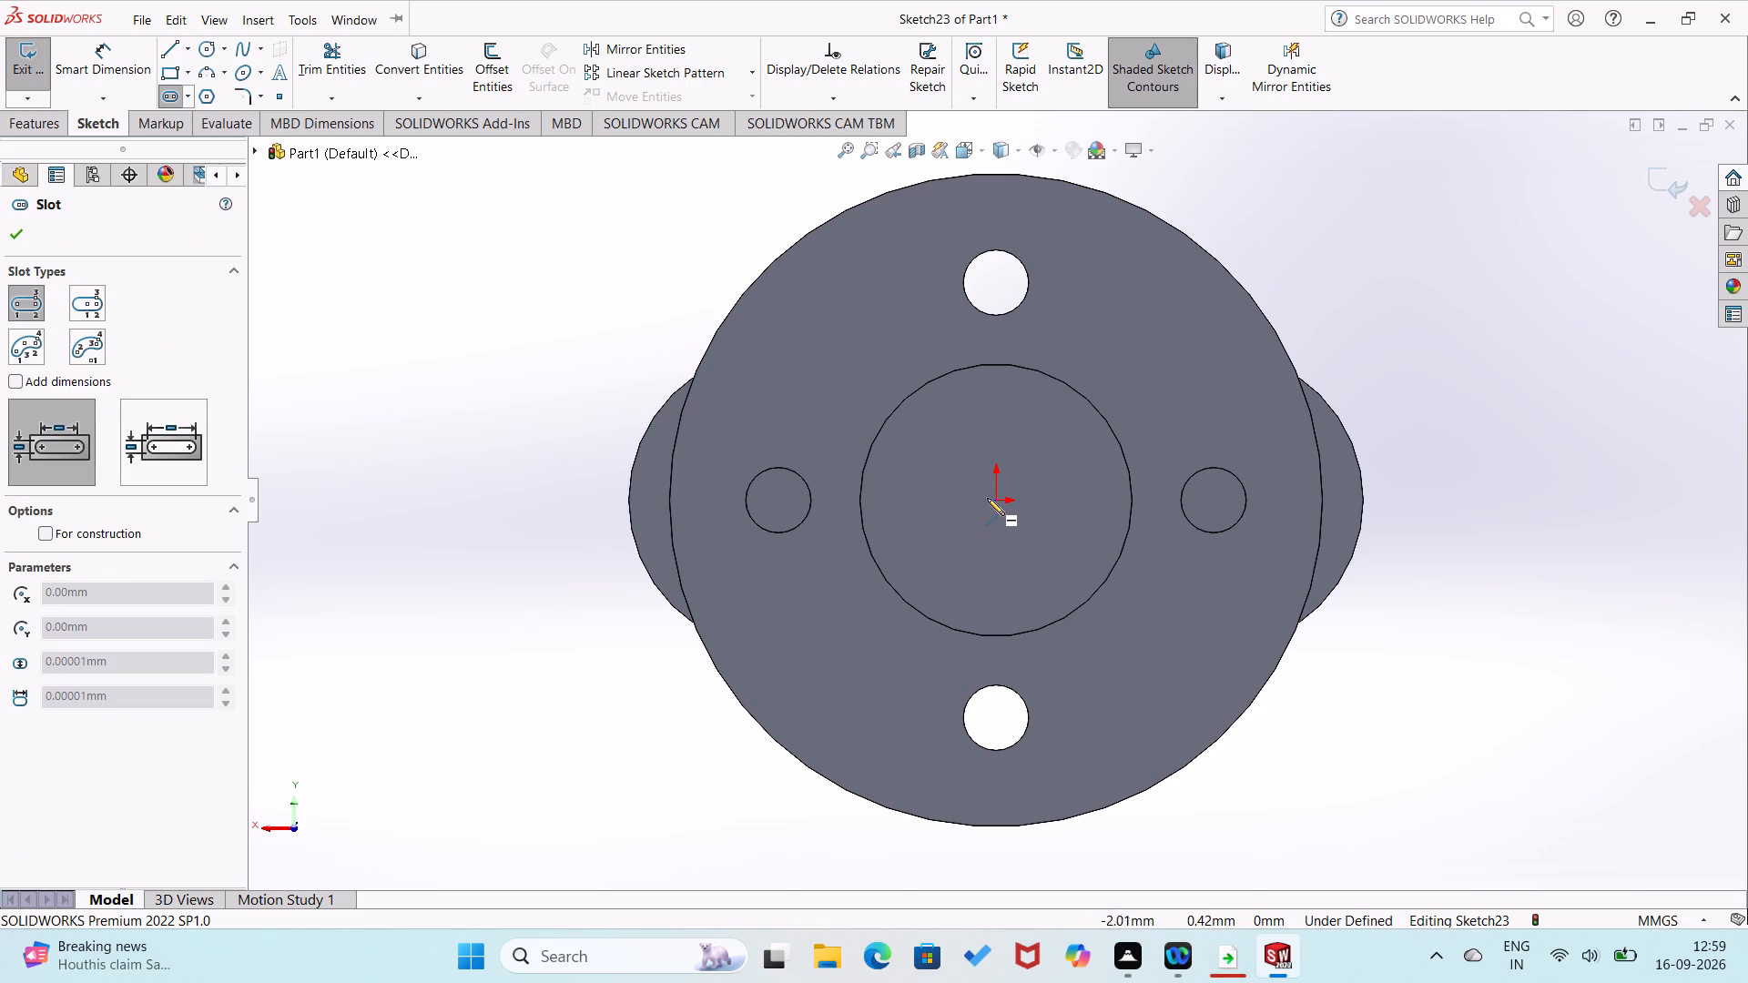
left_click(997, 499)
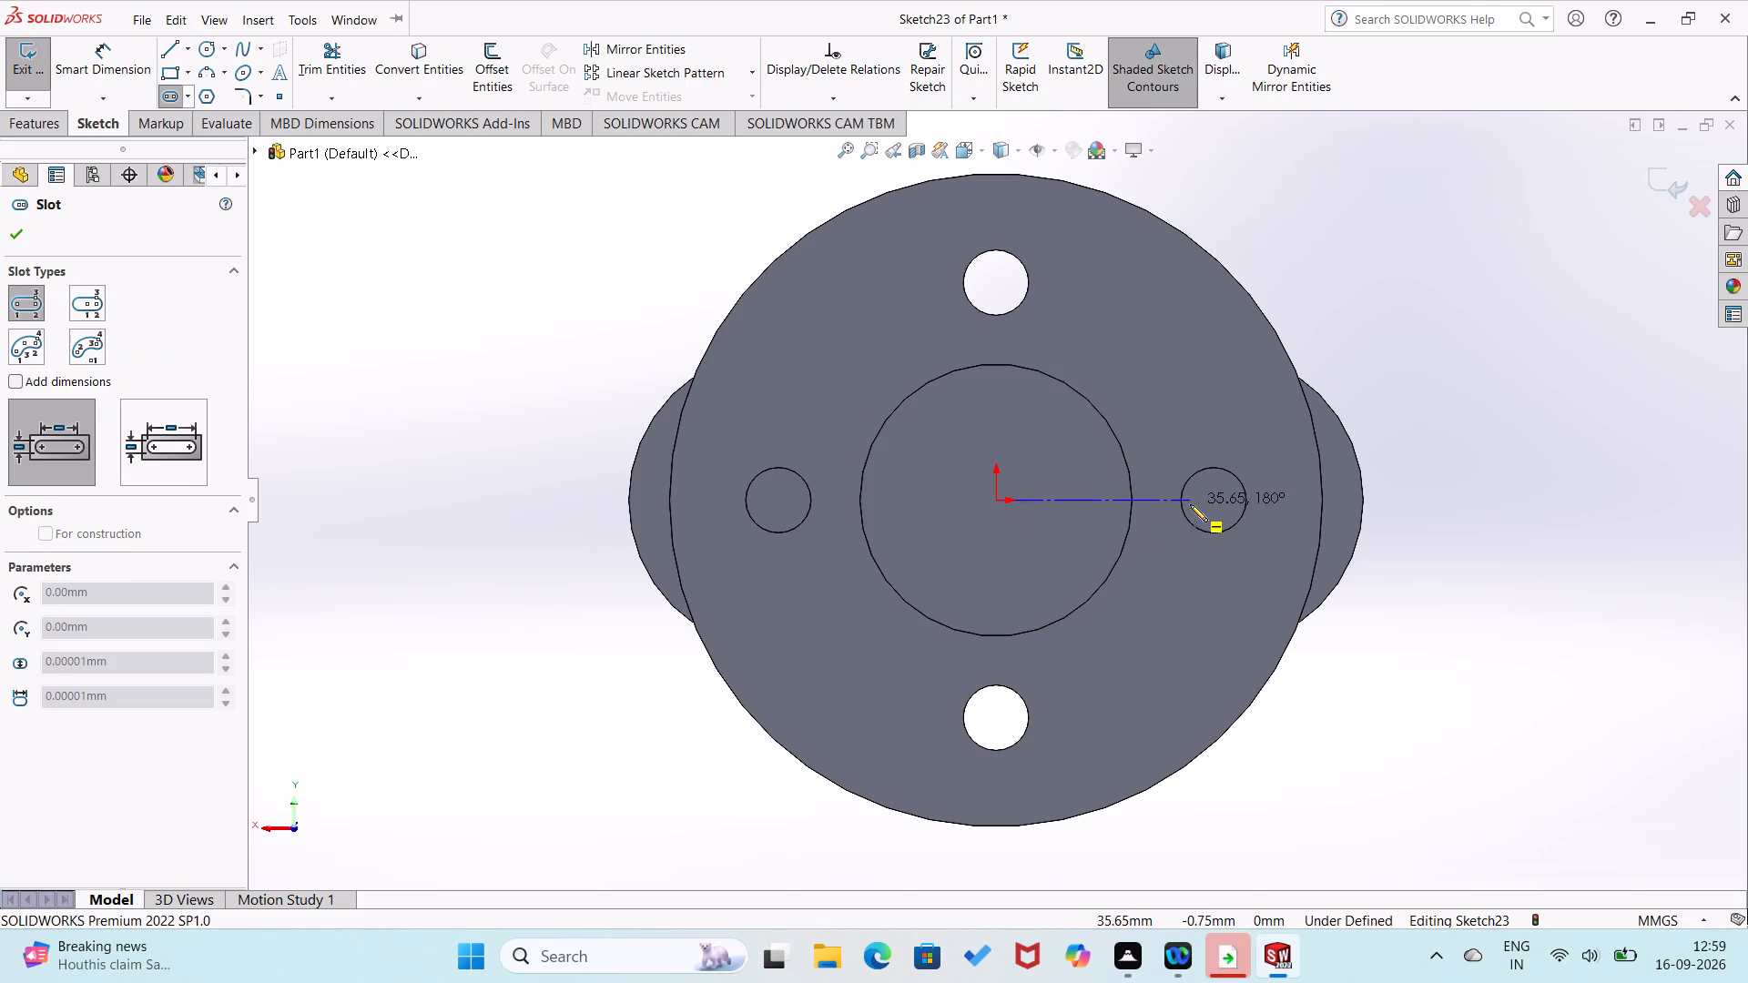
left_click(1273, 503)
left_click(1274, 474)
Dimension the slot's centre-to-centre length and set it to 40 mm.
right_click_drag(1235, 466, 1249, 311)
left_click(1162, 497)
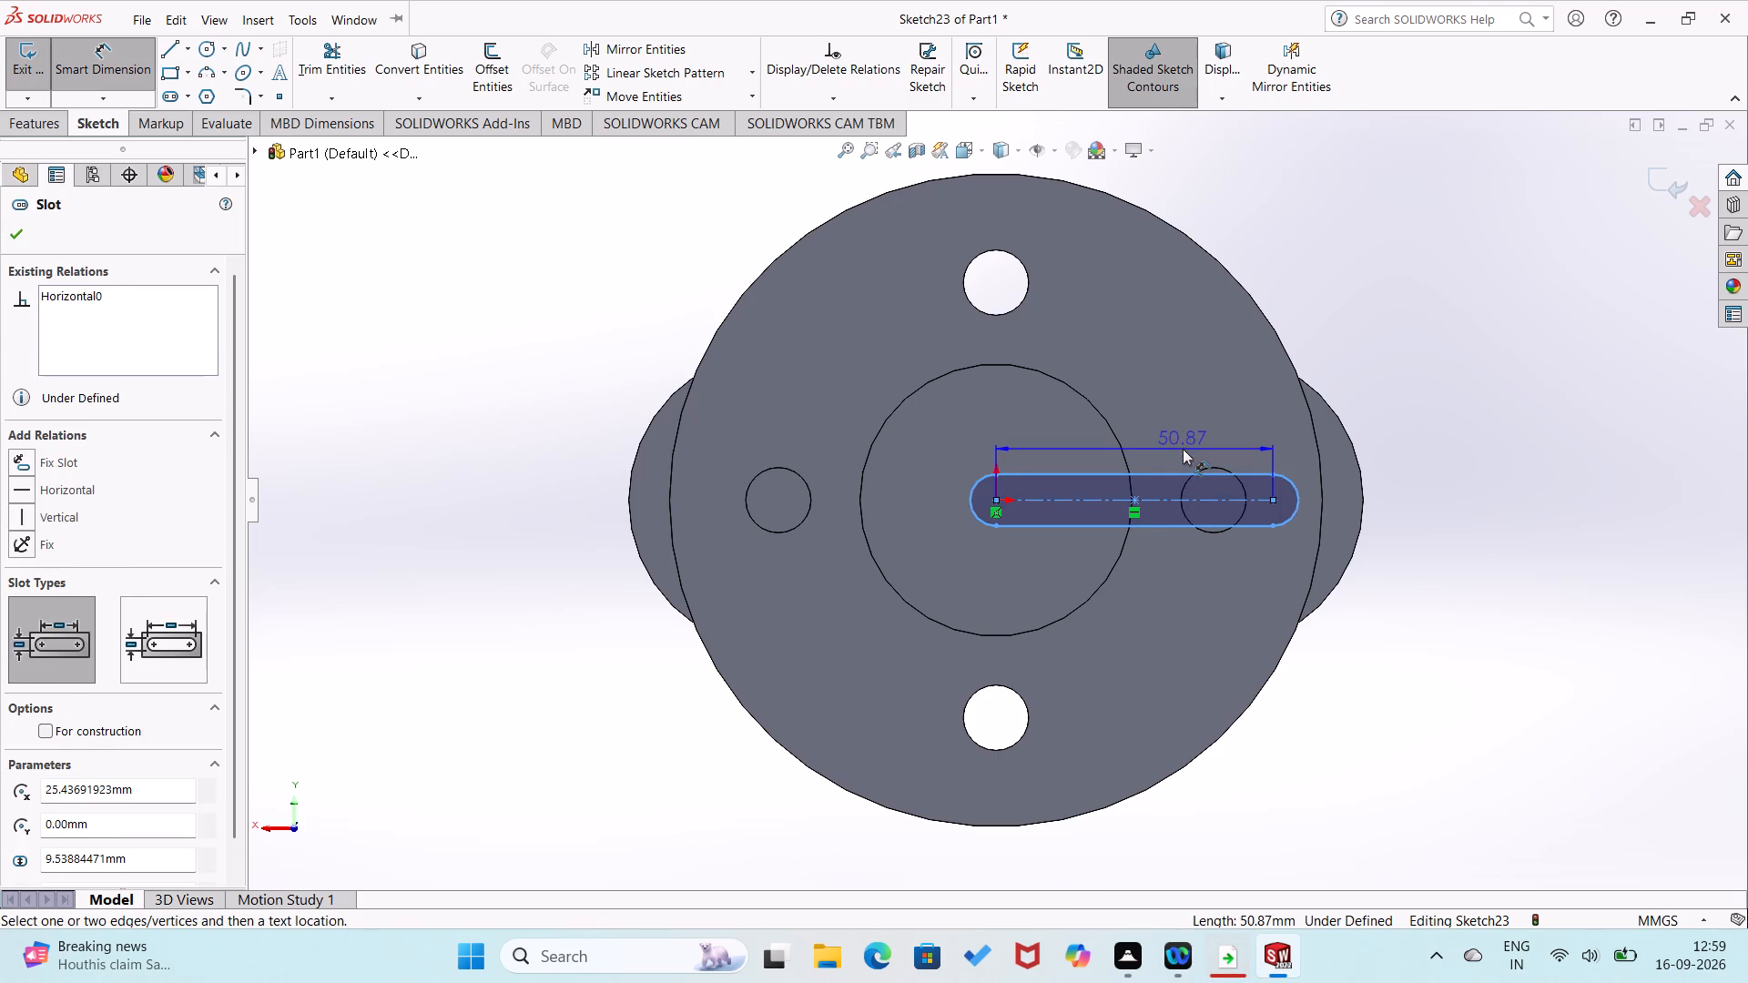
left_click(1183, 449)
type("40")
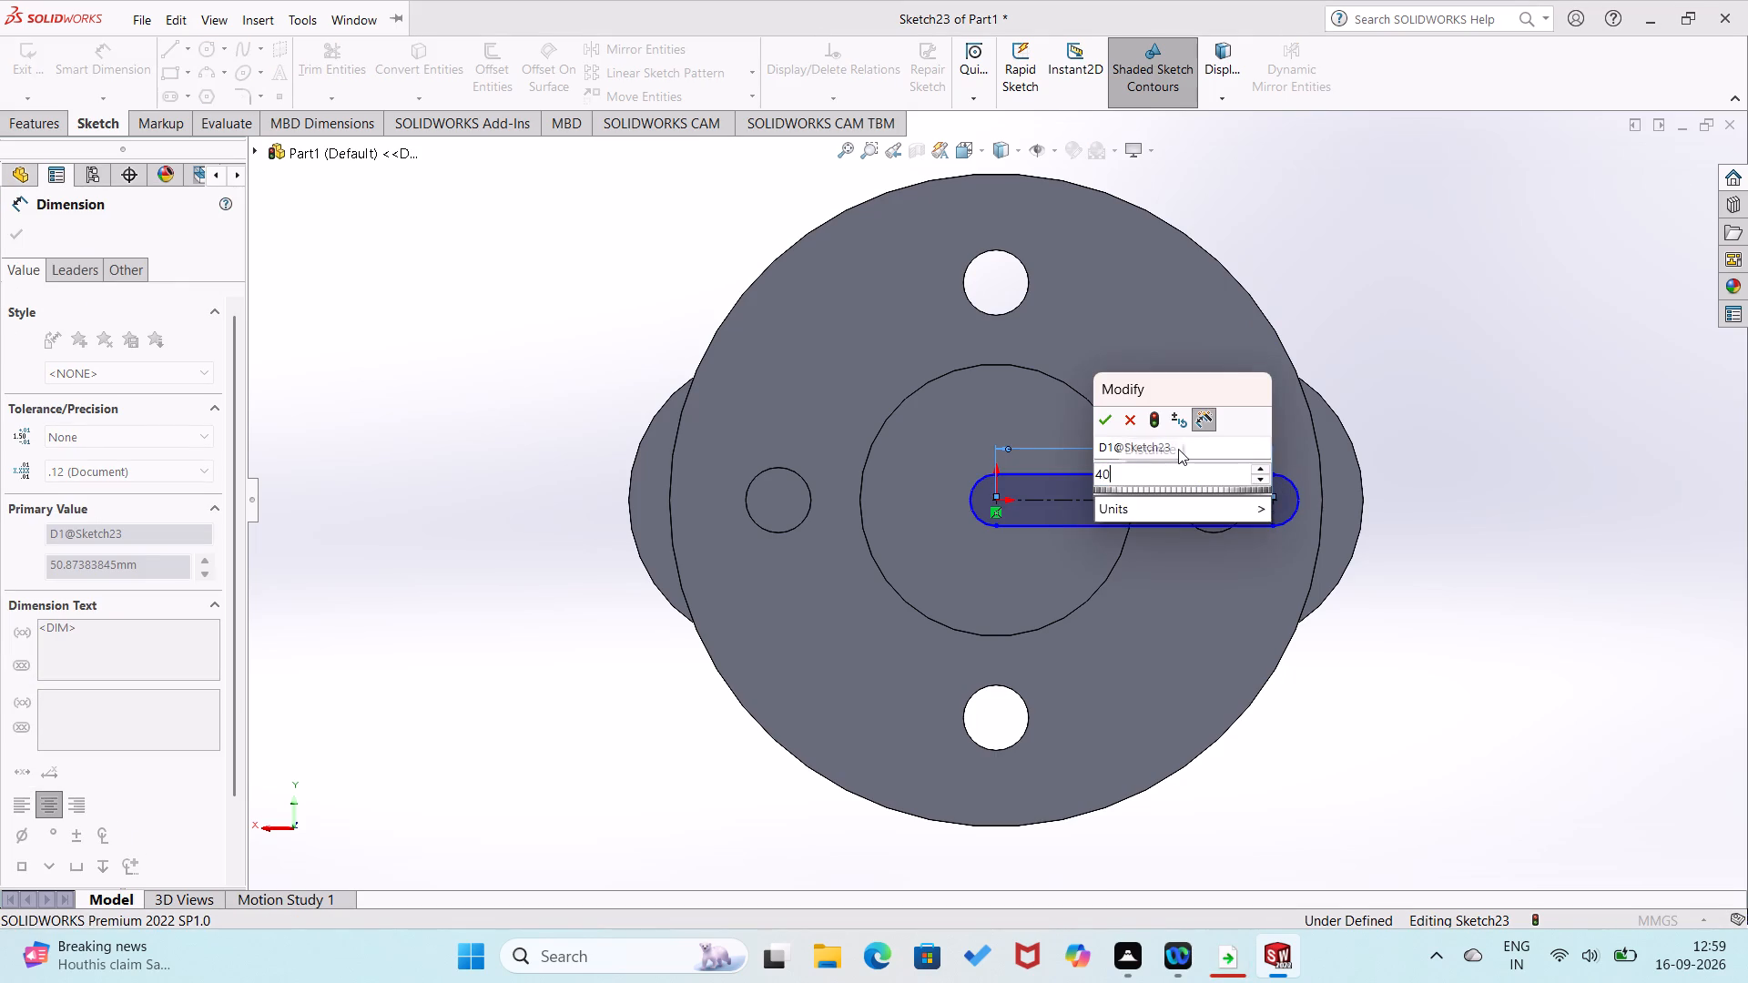
key("Return")
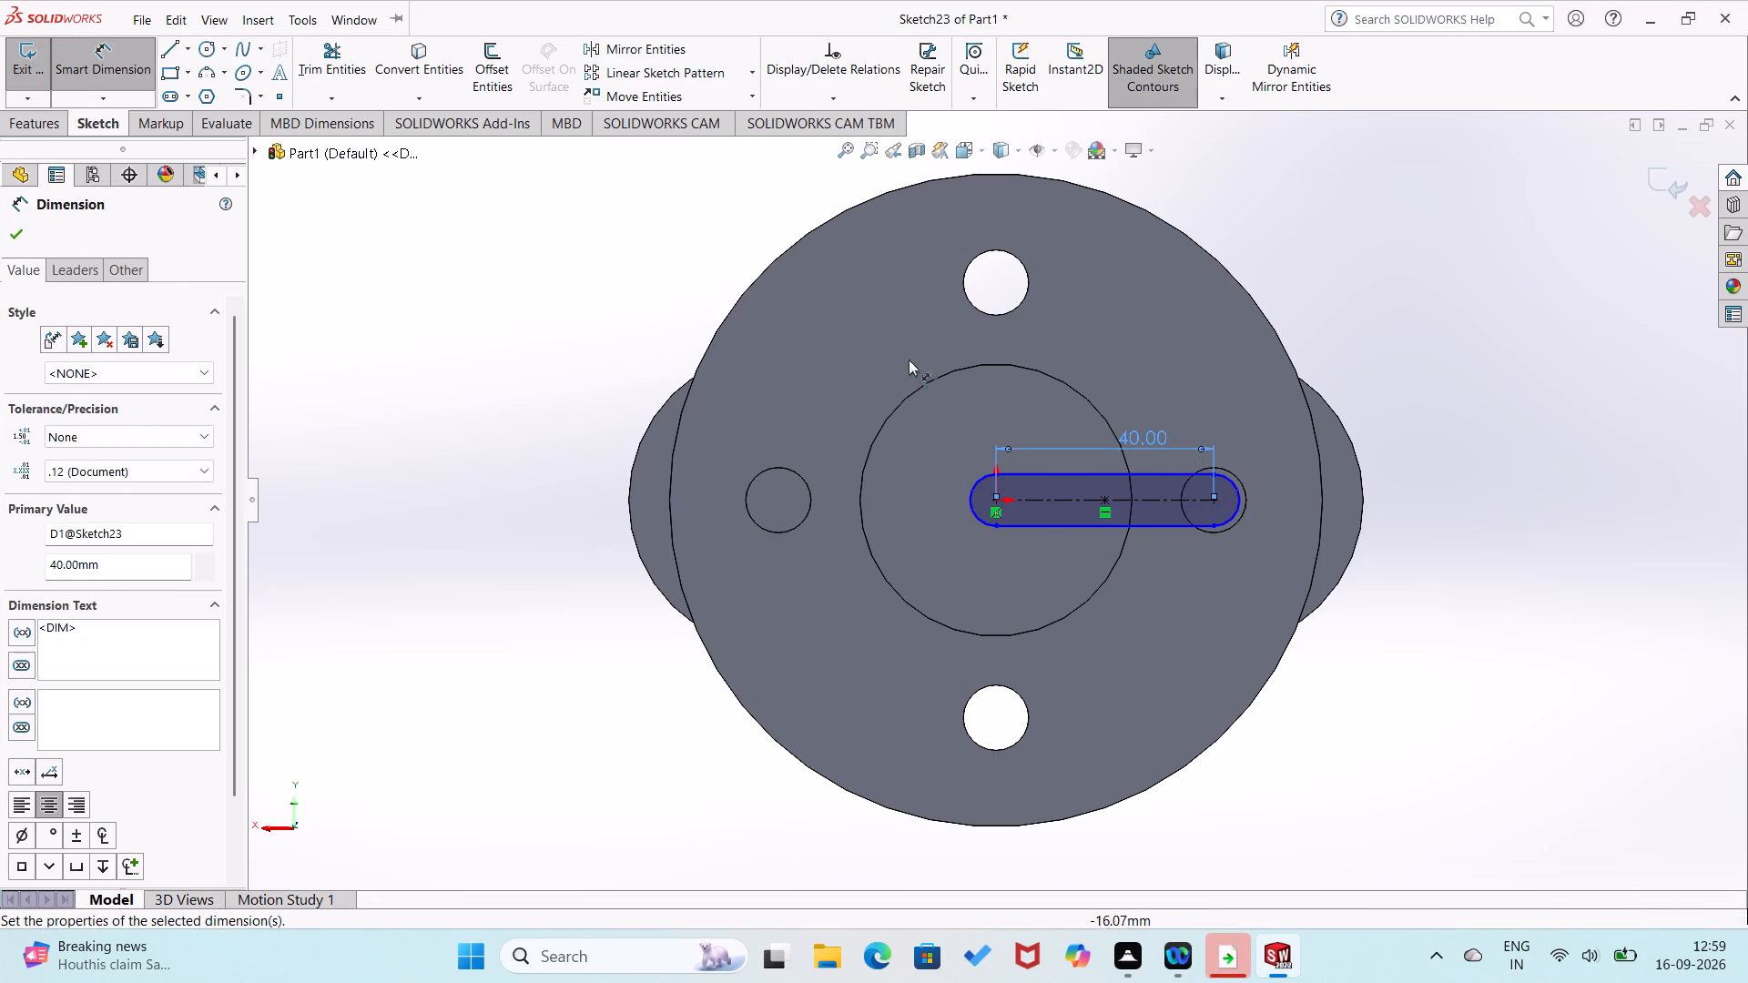
Dimension the radius of the slot's end arc at the origin and set it to 27.5 mm.
left_click(974, 497)
left_click(933, 474)
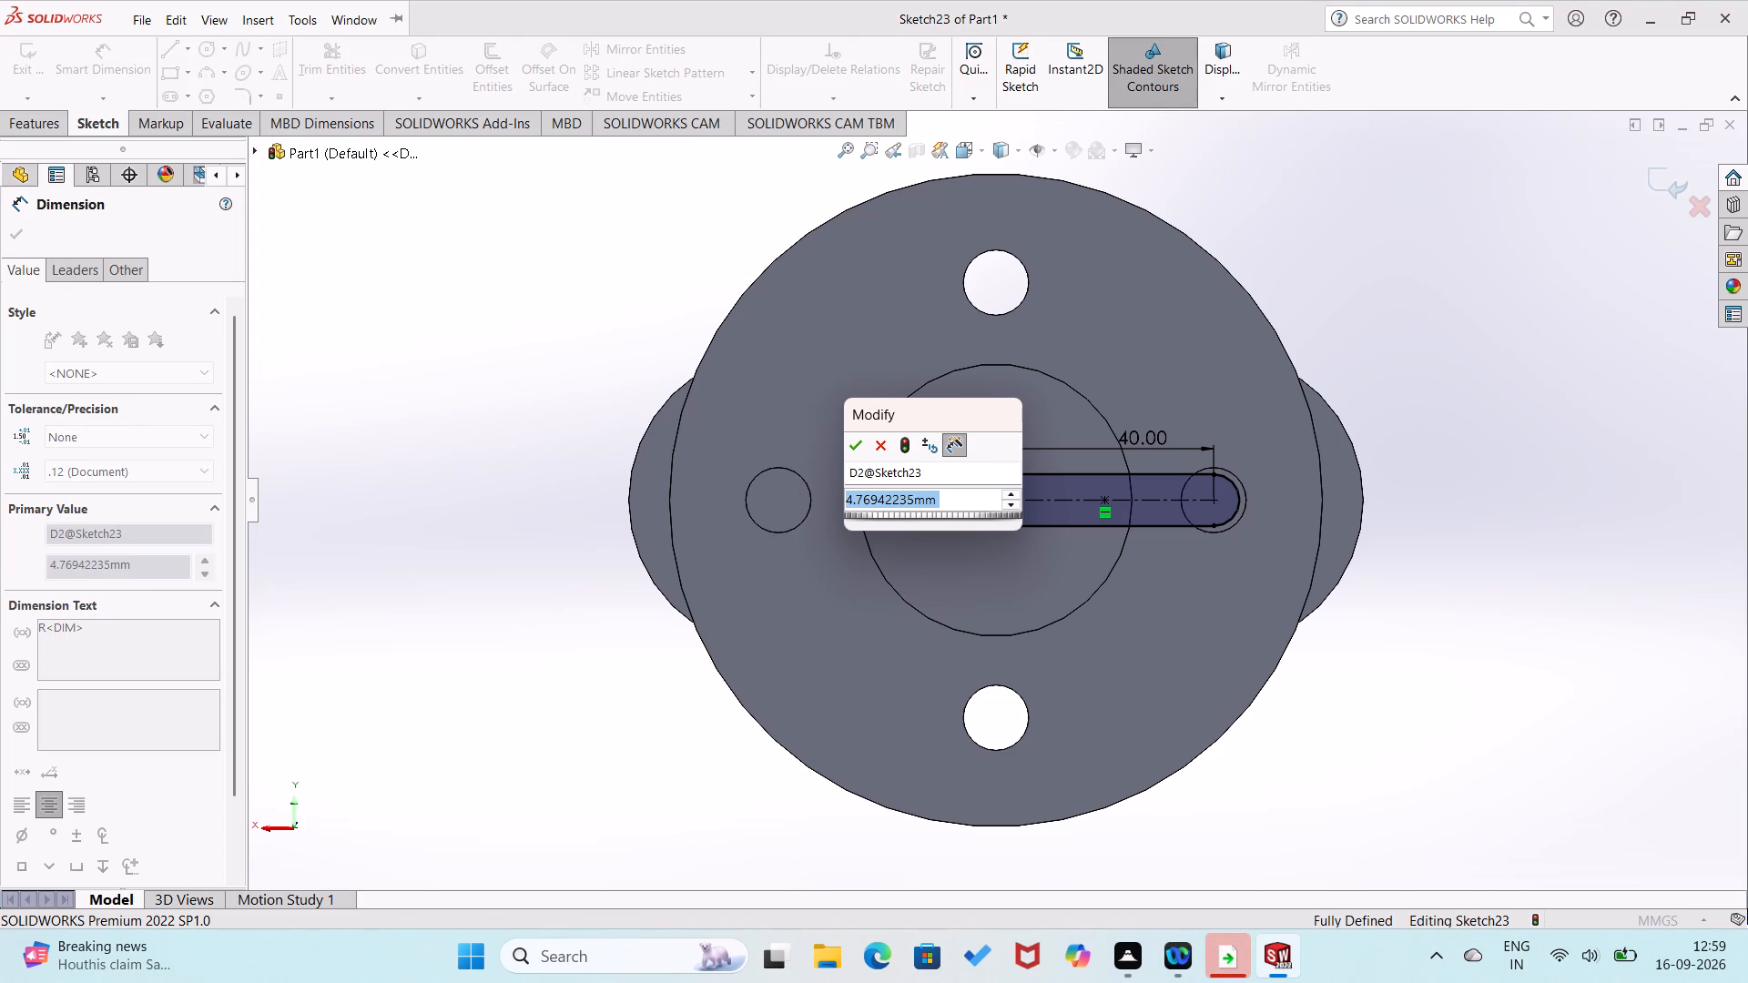
right_click_drag(923, 480, 0, 982)
right_click(0, 982)
type("27.5")
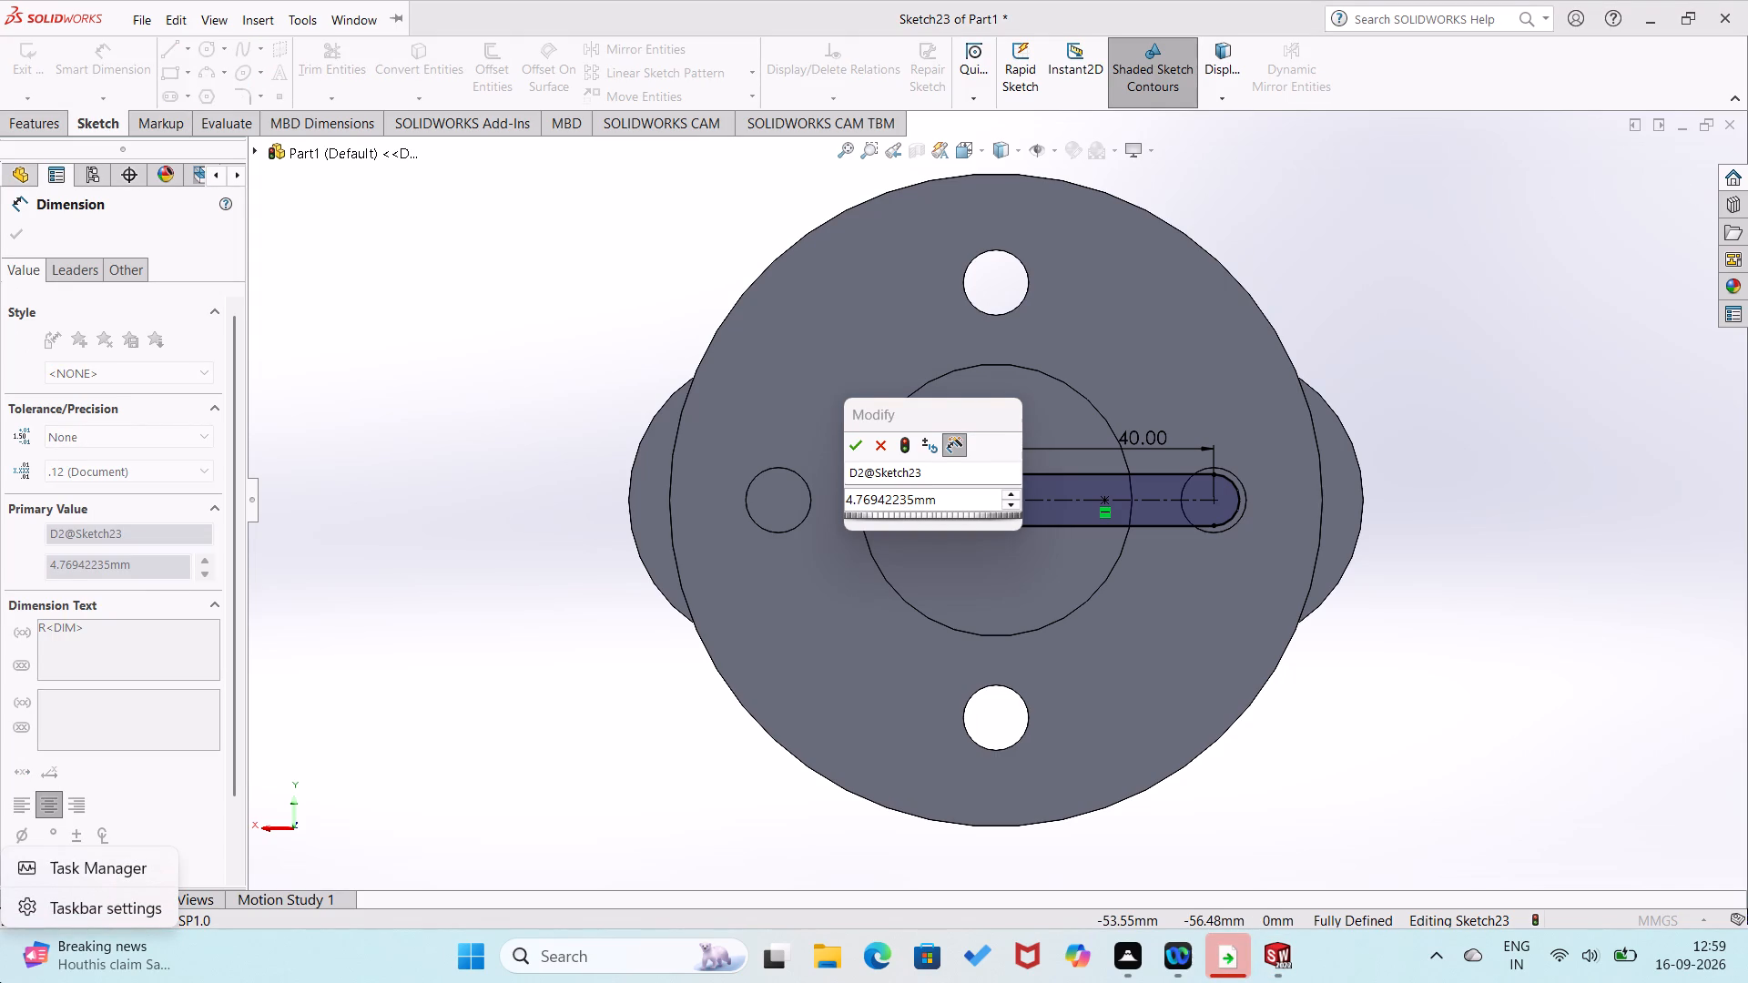
left_click(957, 495)
left_click_drag(958, 494, 946, 493)
type("27.5")
key("Return")
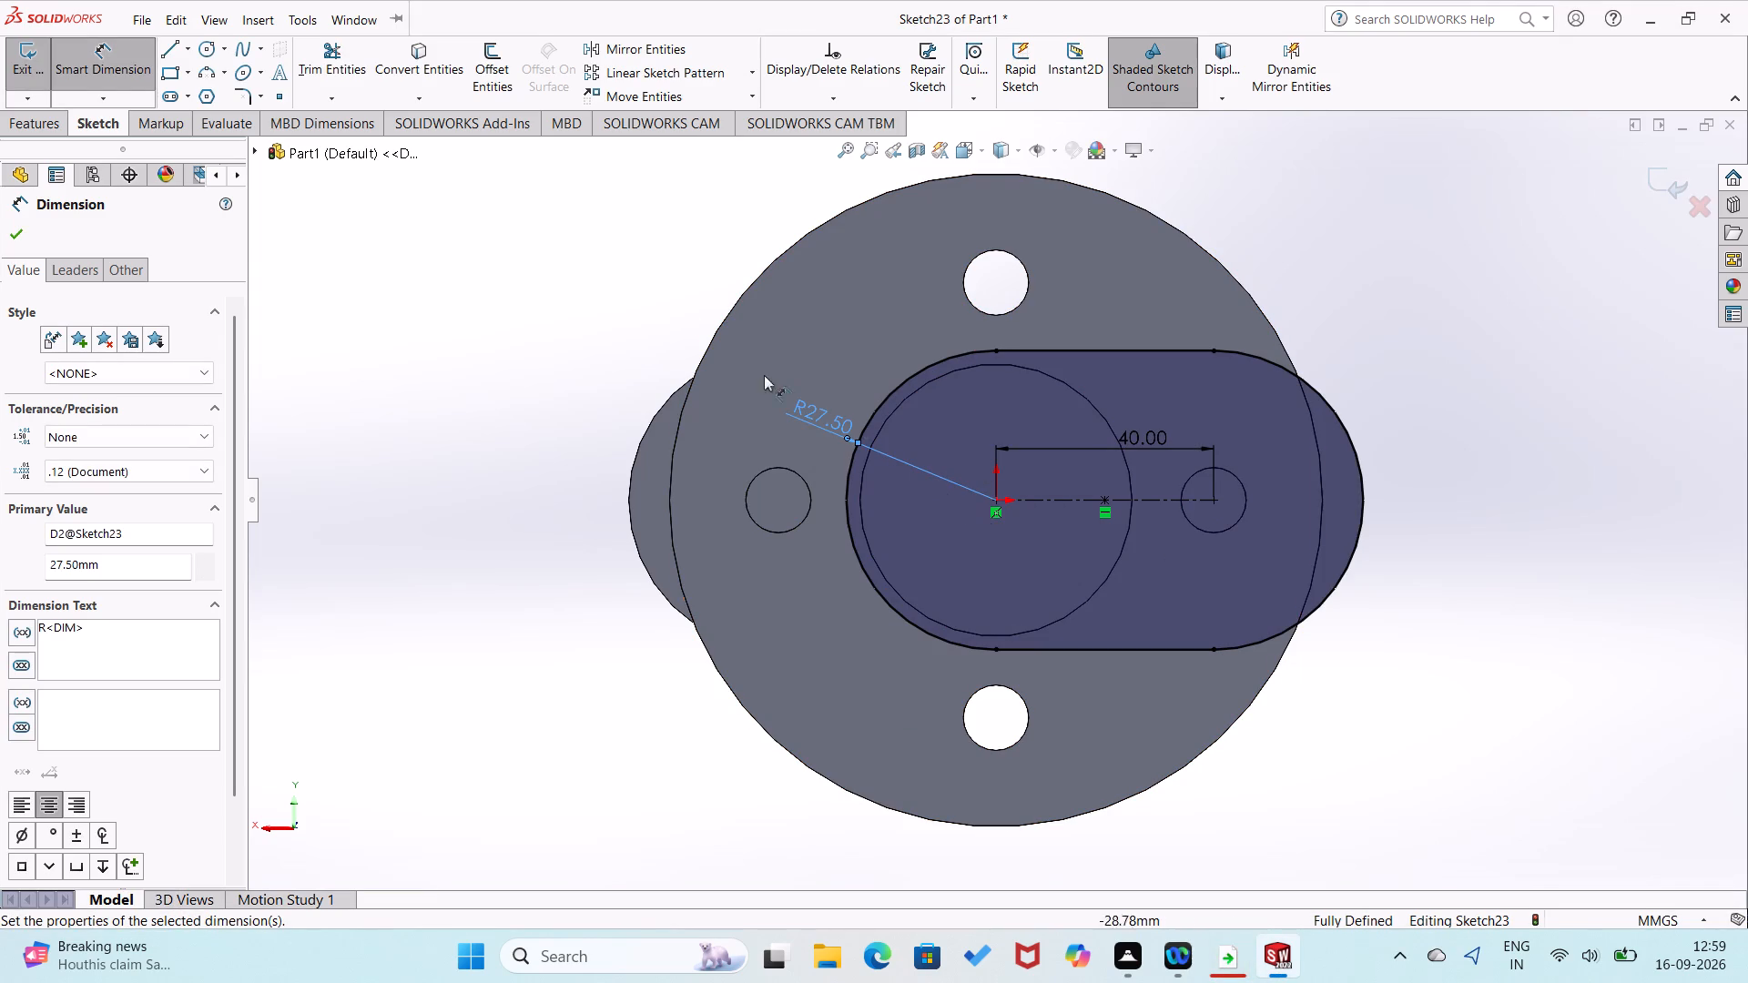
Extrude the slot profile on the shaft's end as a blind boss 30 mm deep, merged with the body.
left_click(48, 128)
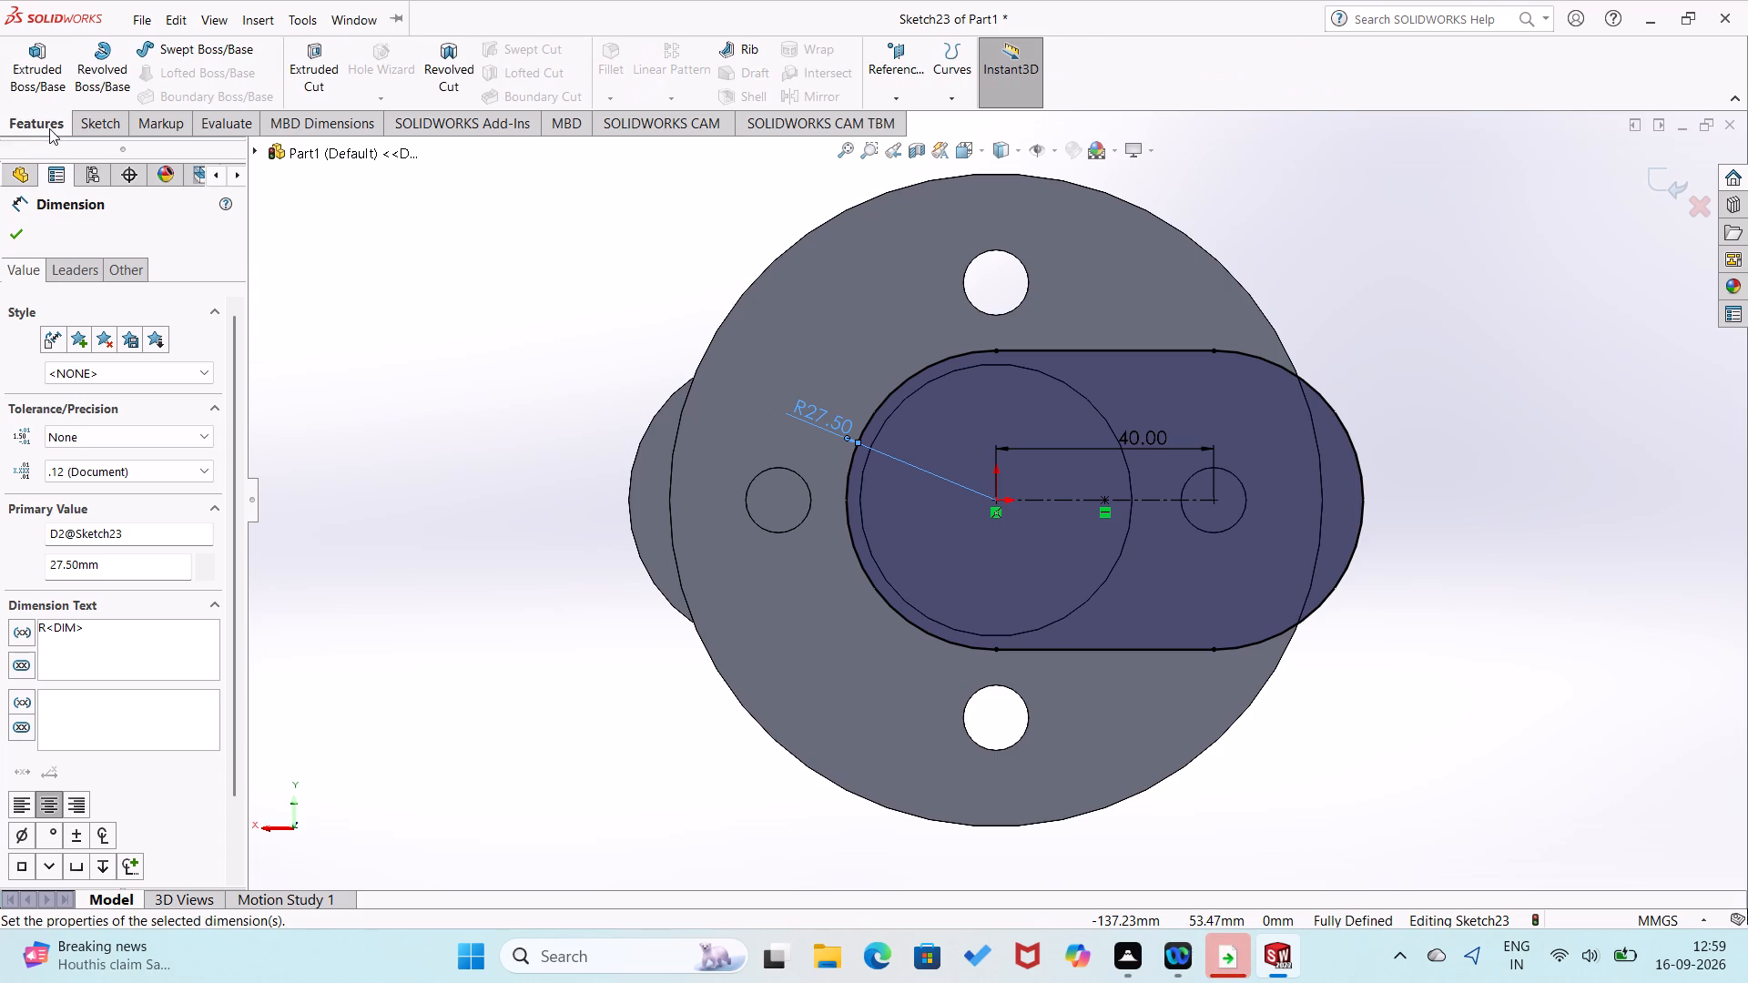
left_click(31, 76)
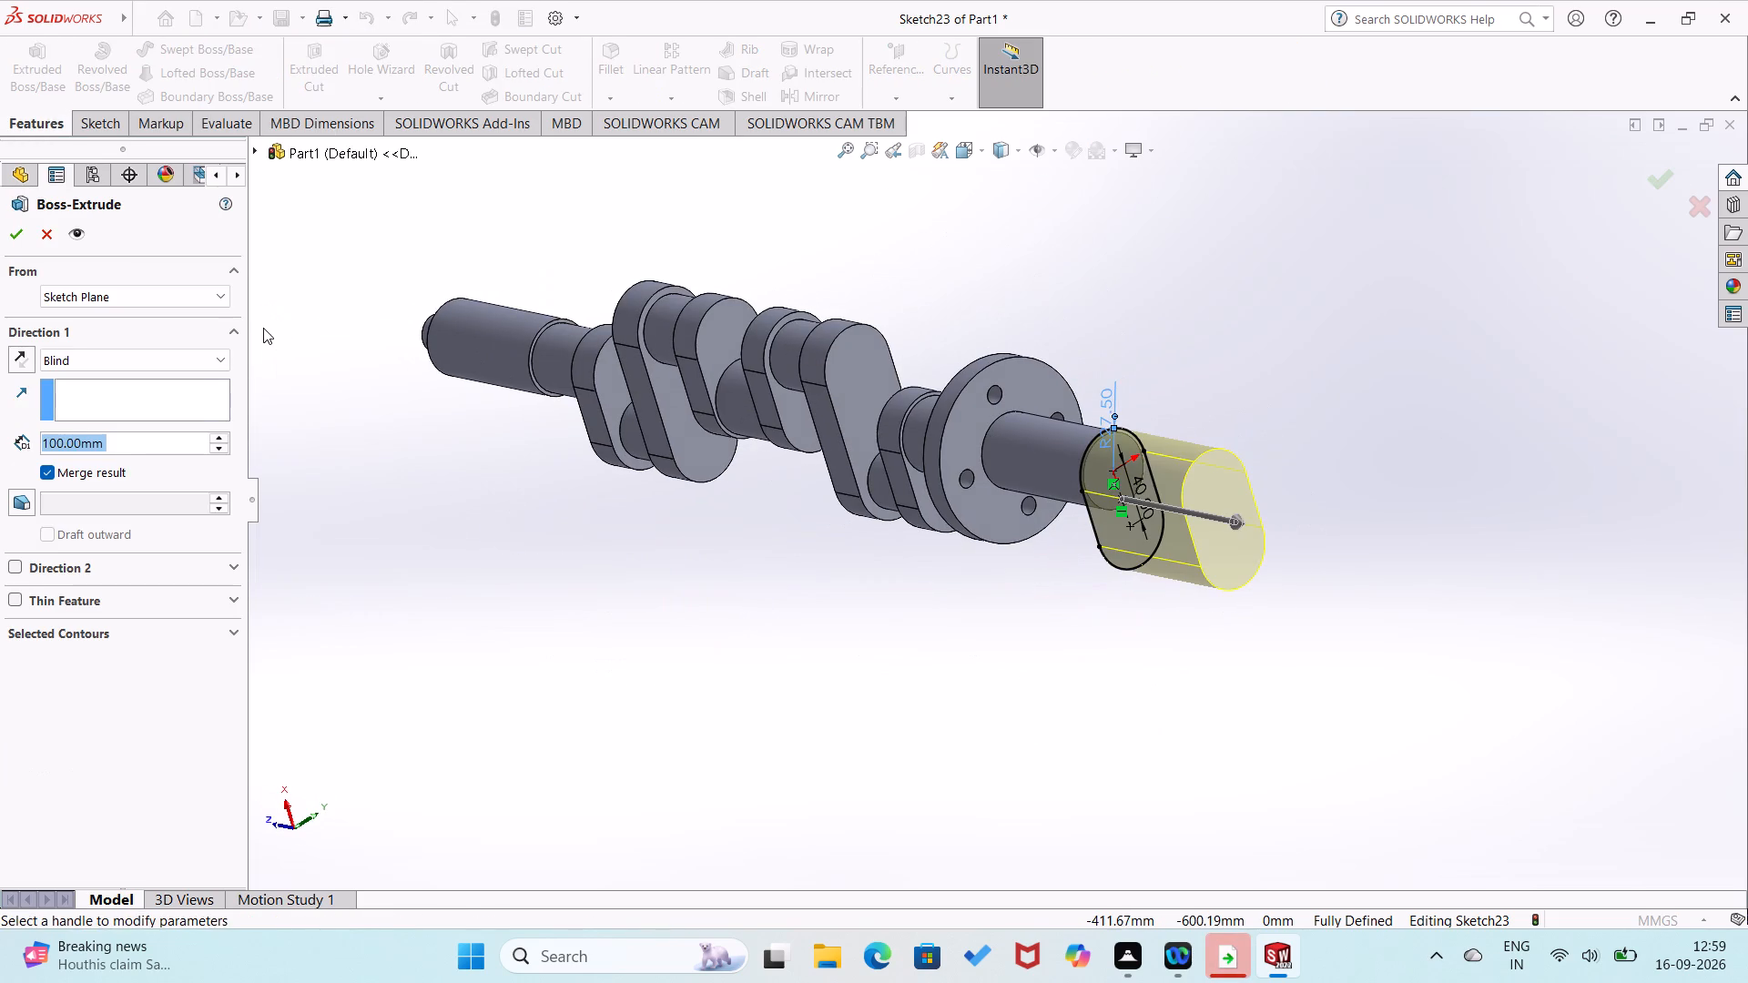
type("30")
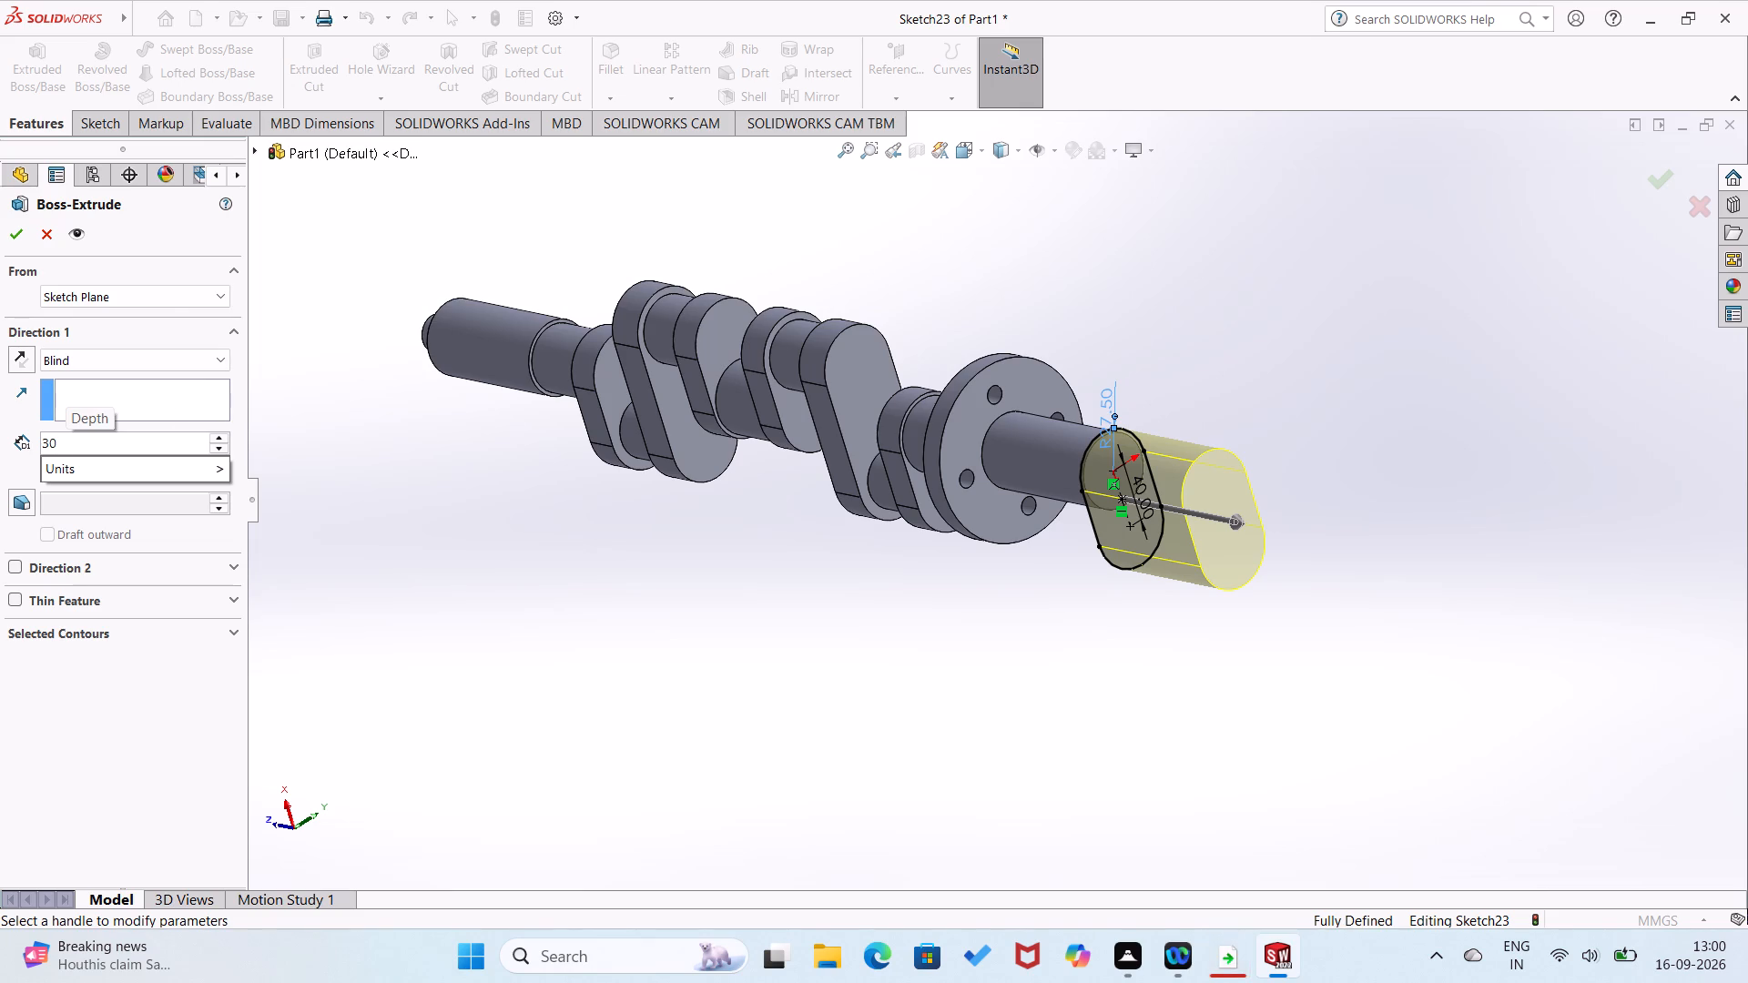
left_click(24, 233)
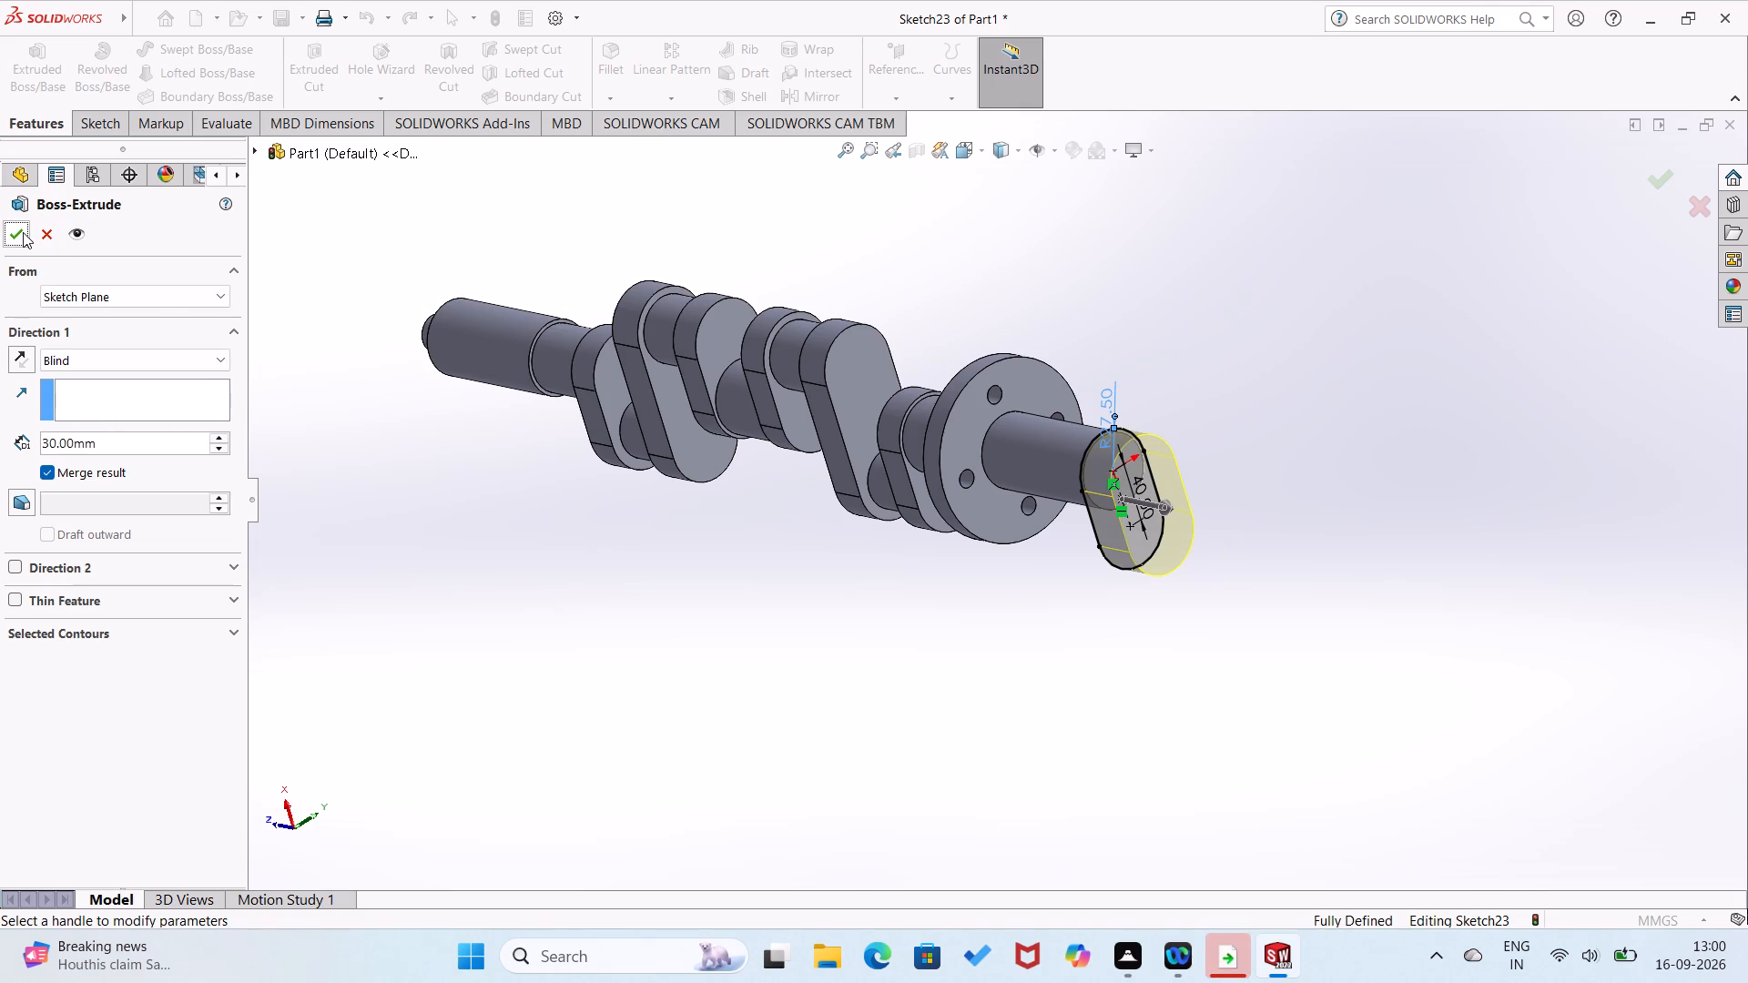
left_click(23, 232)
left_click(574, 534)
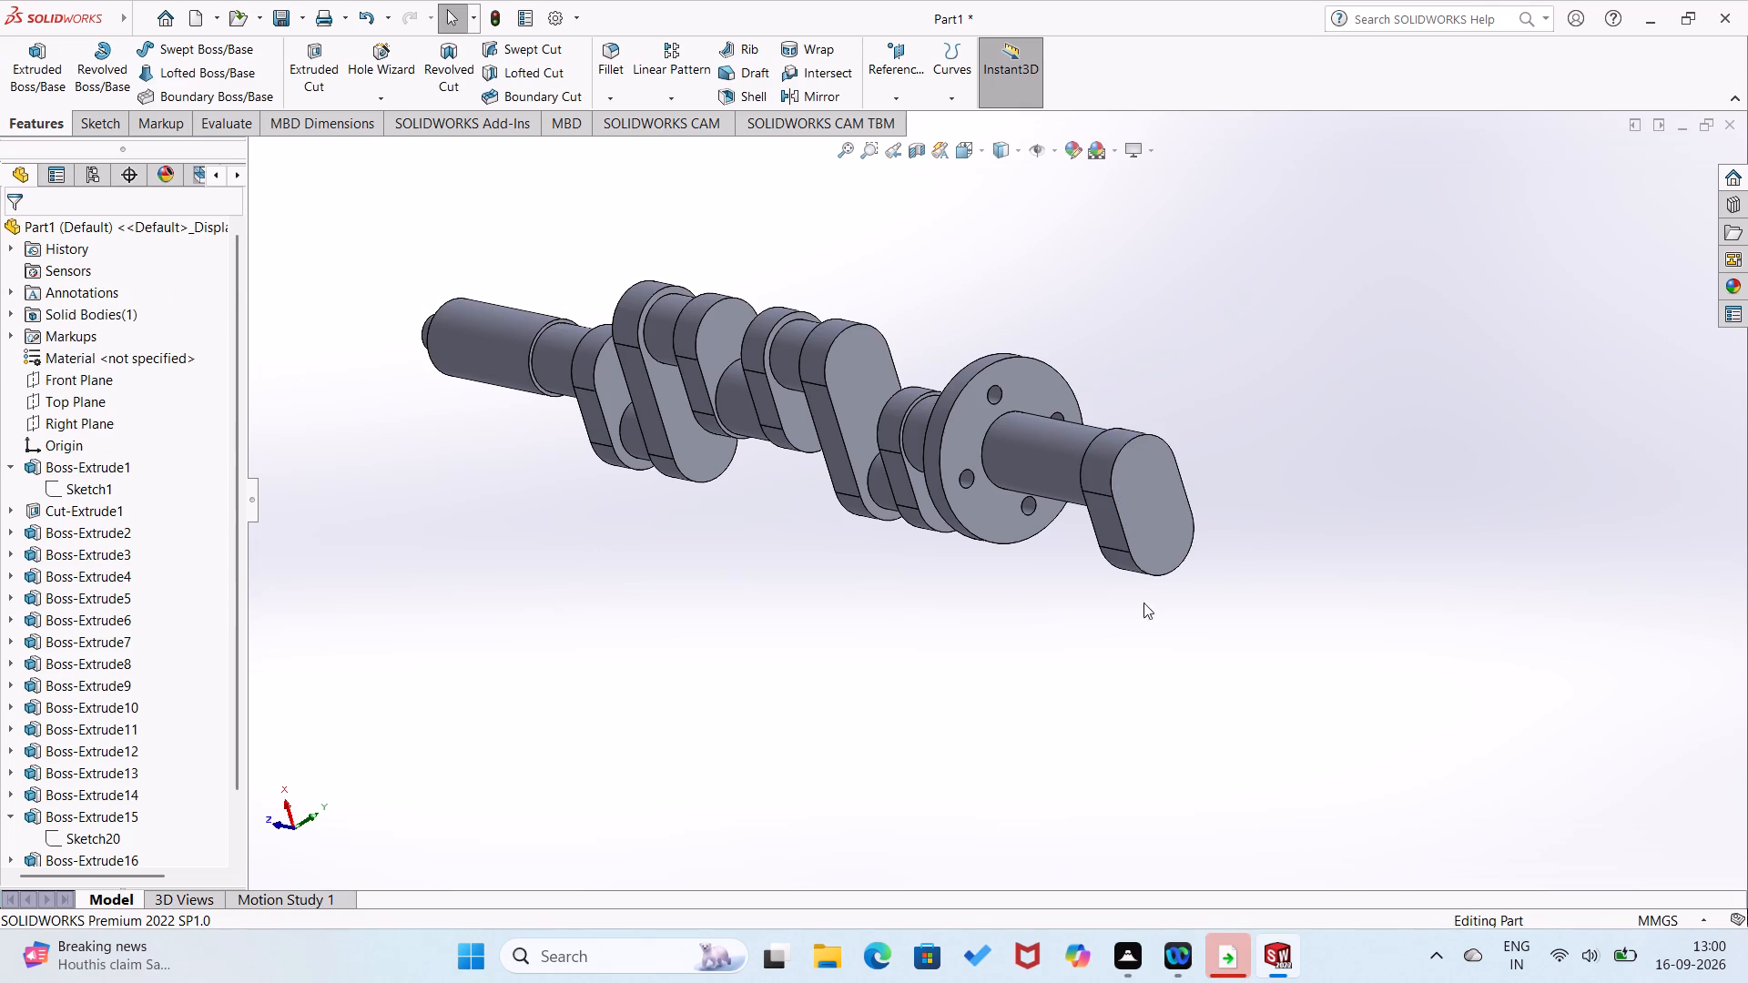
On the end web's outer face, sketch a vertical construction line joining the two ends of the arc farther from the origin.
left_click(1173, 528)
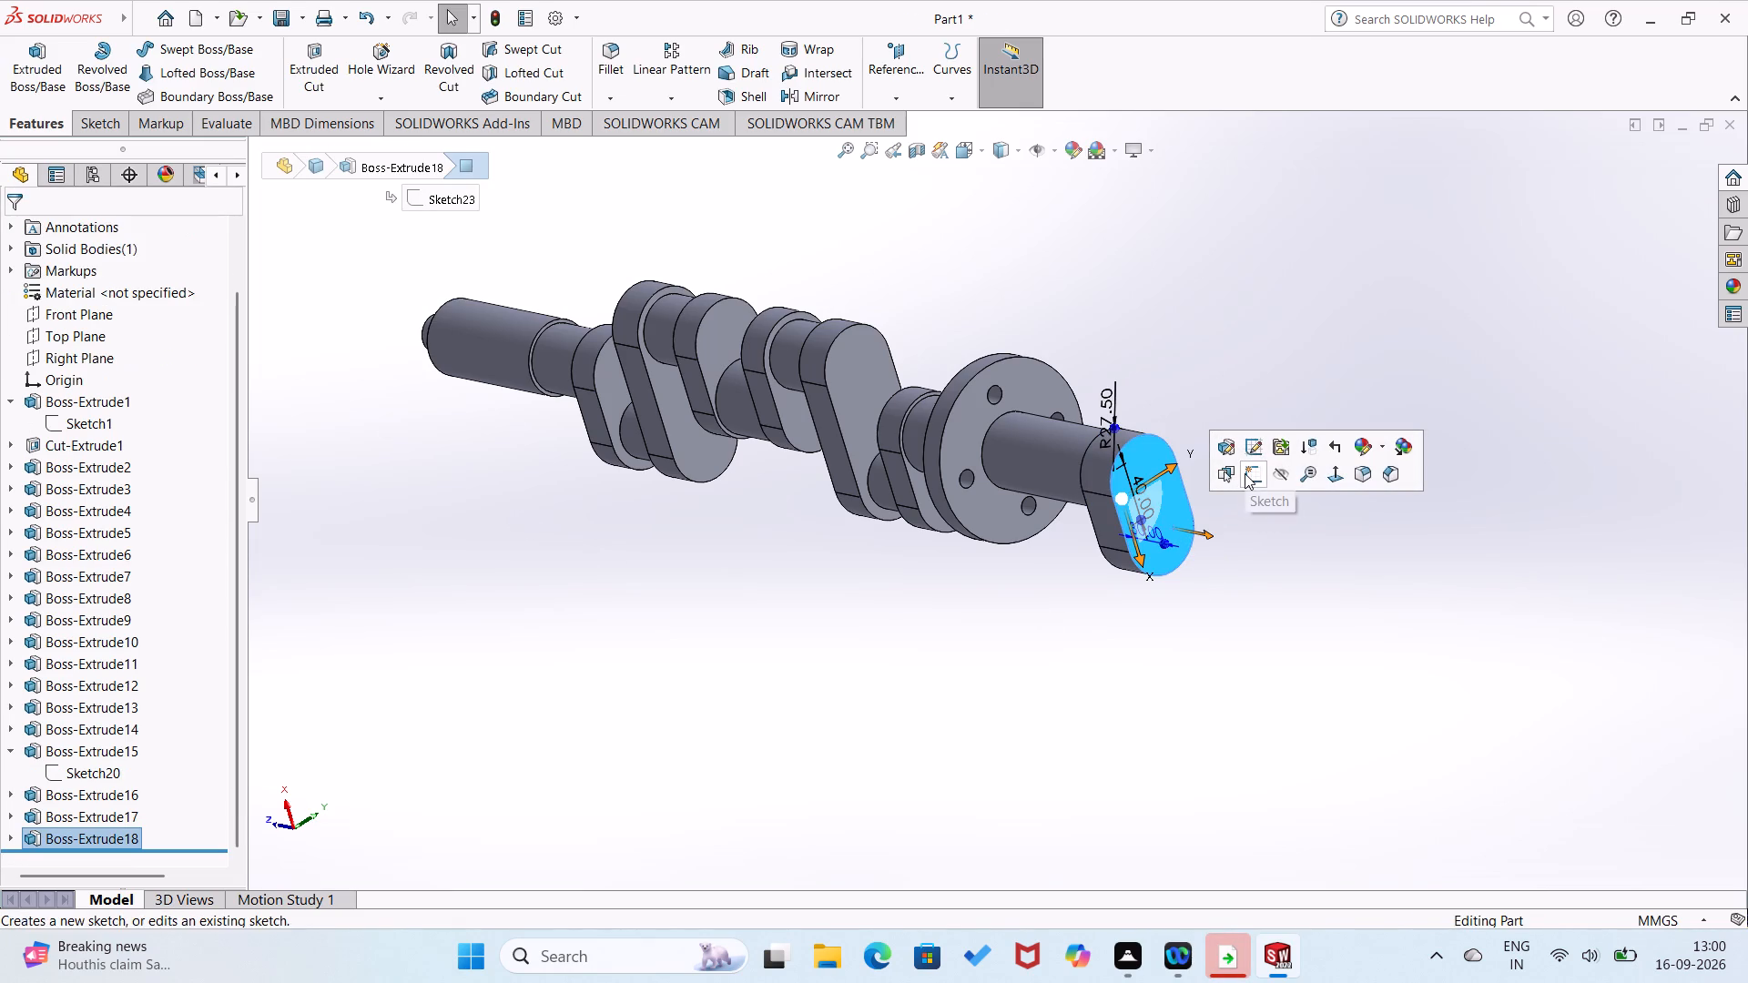
left_click(1245, 473)
left_click(1526, 518)
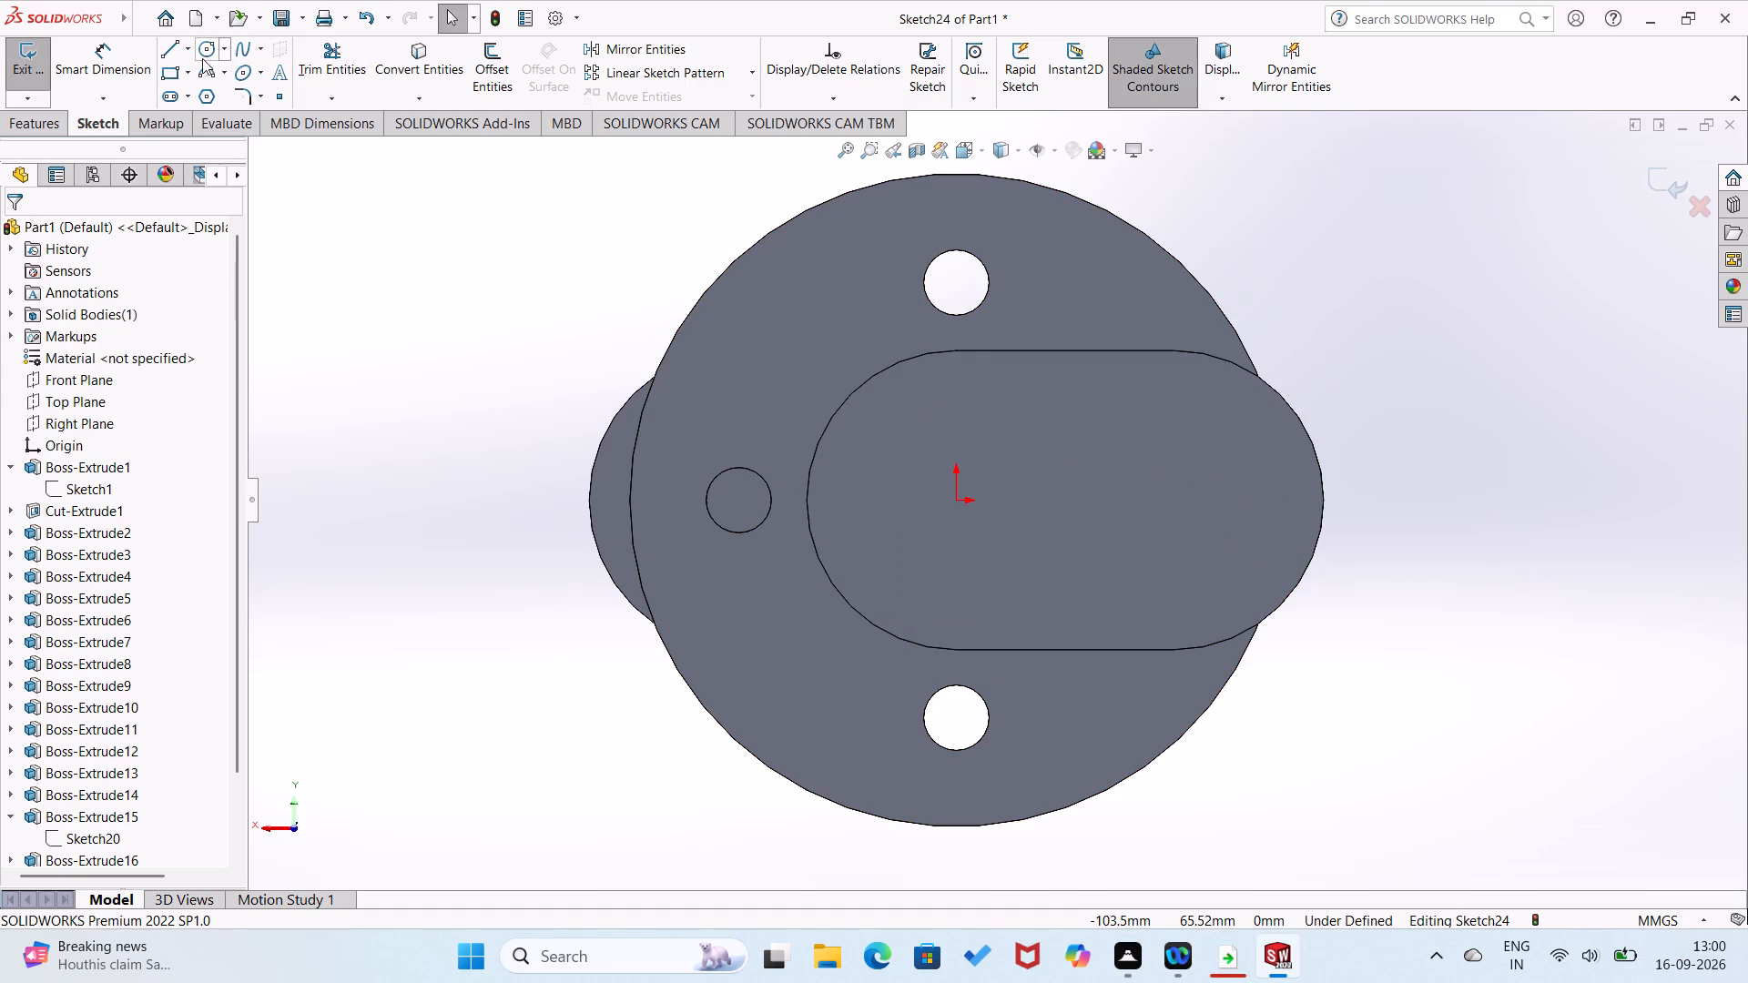
left_click(171, 52)
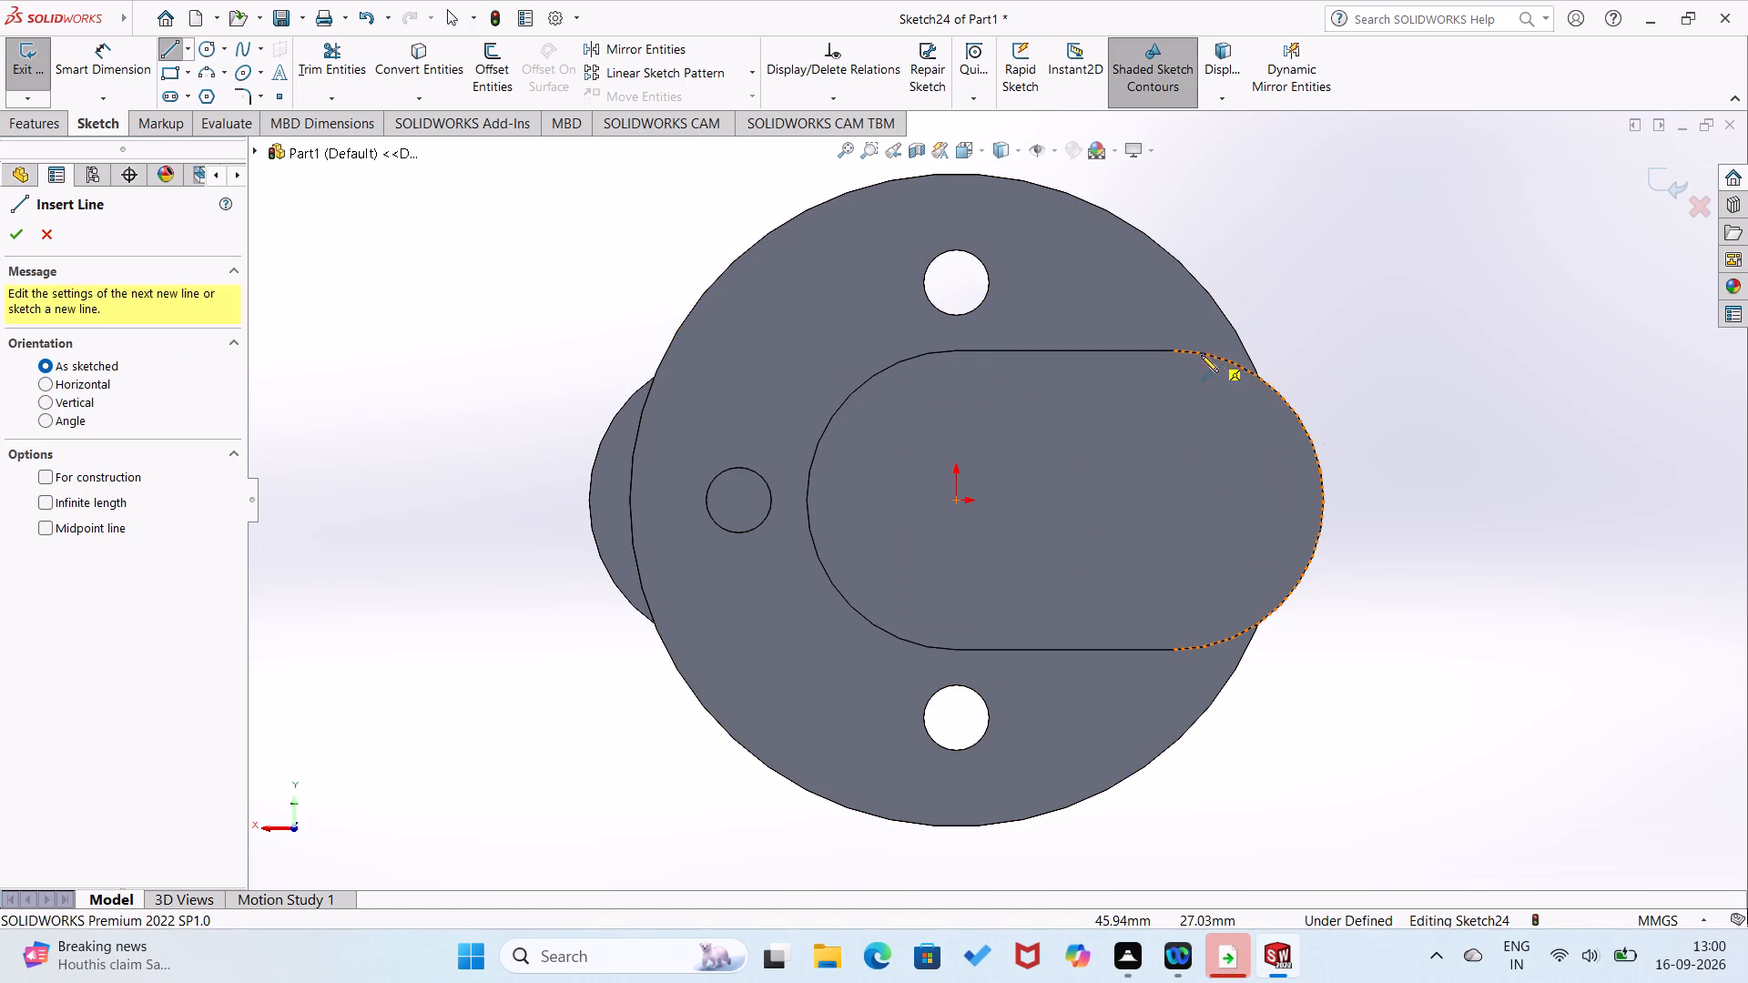
left_click(1169, 348)
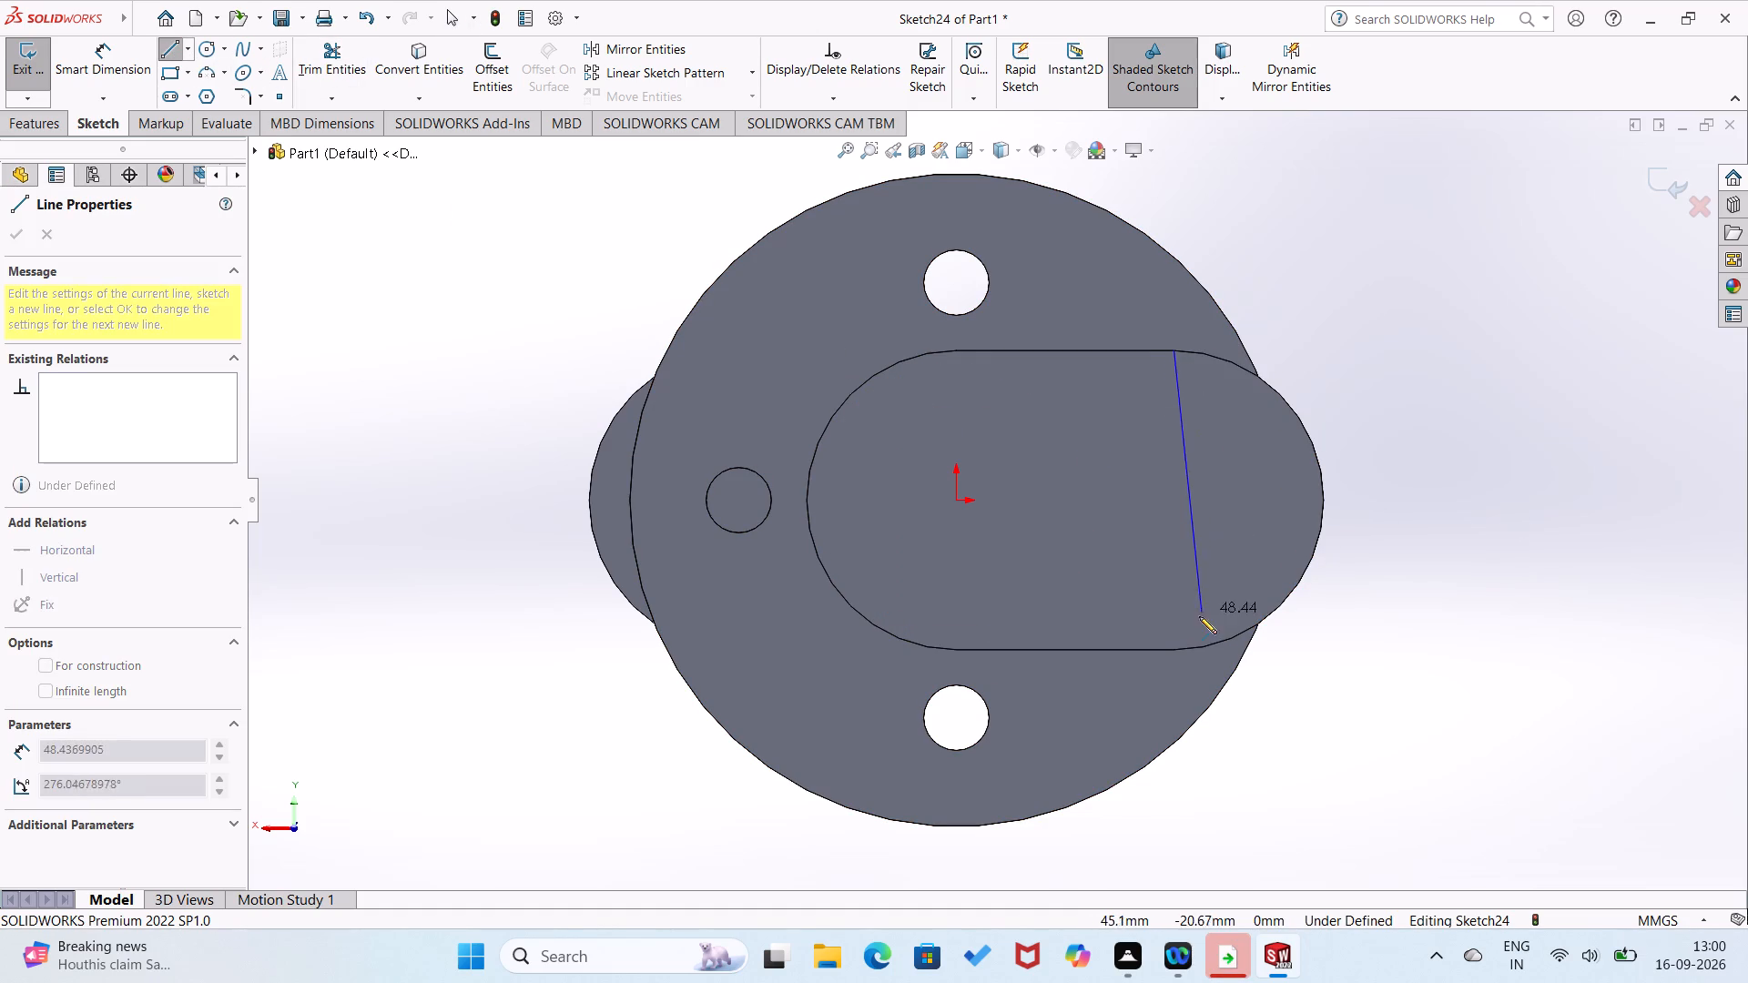
left_click(1173, 653)
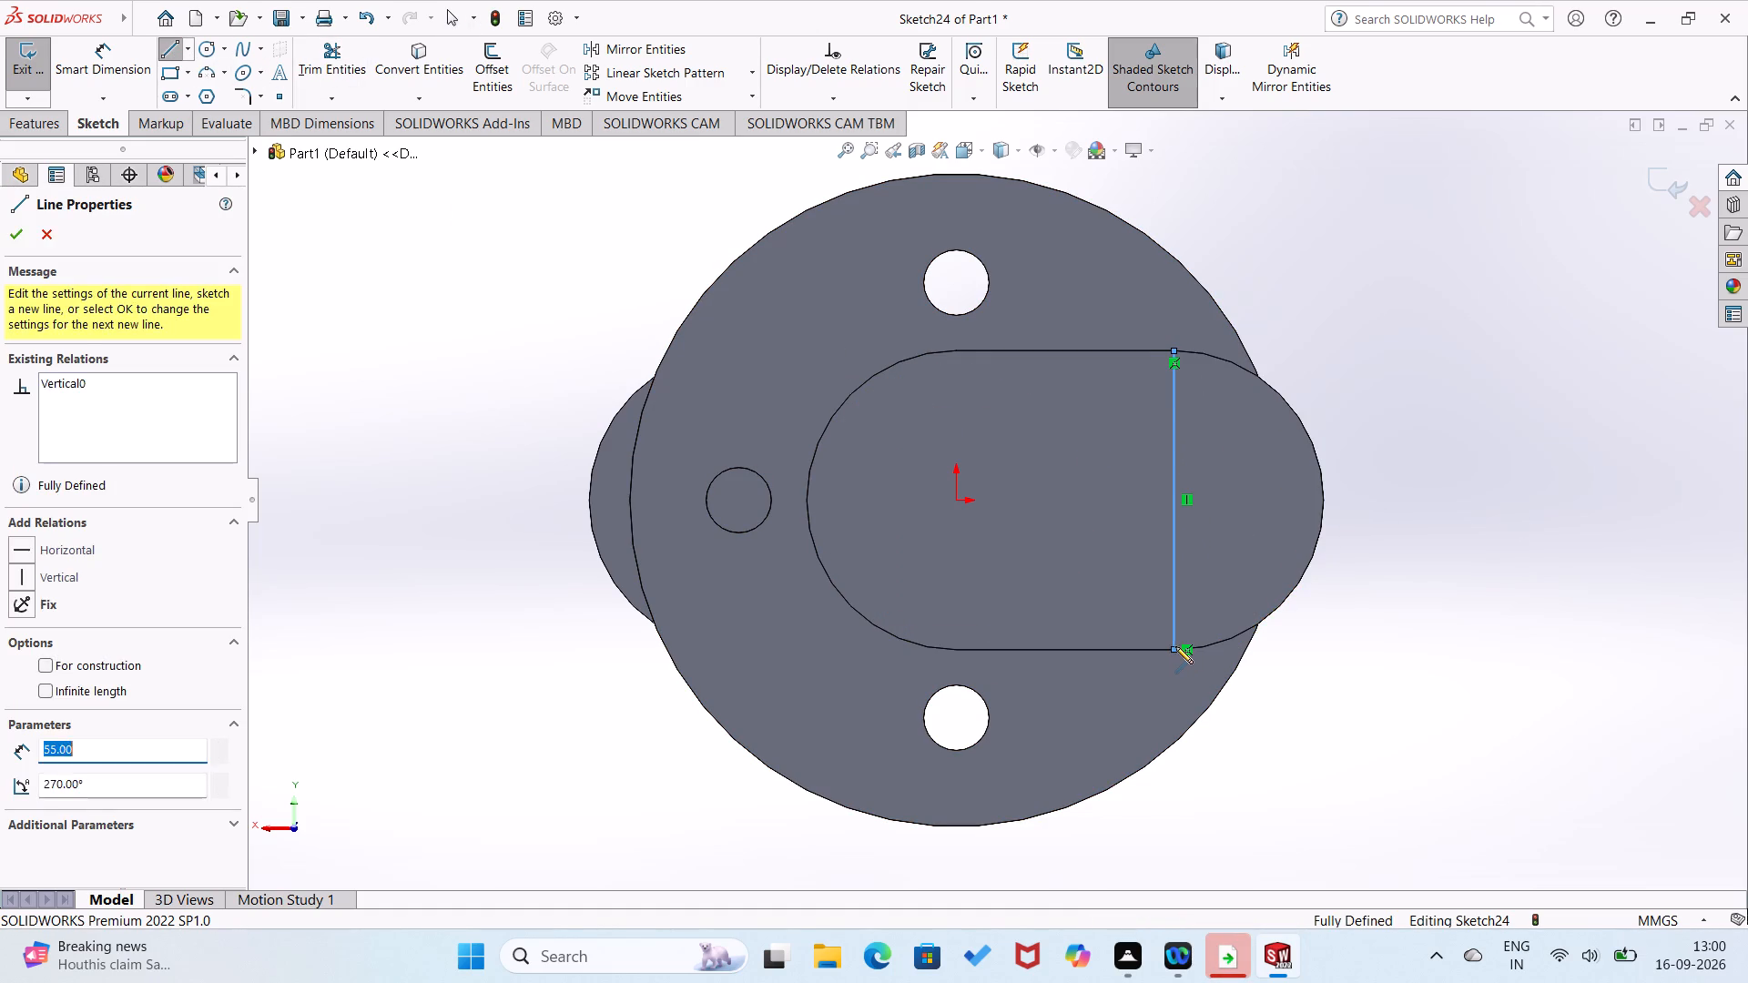
right_click(1175, 646)
left_click(1220, 610)
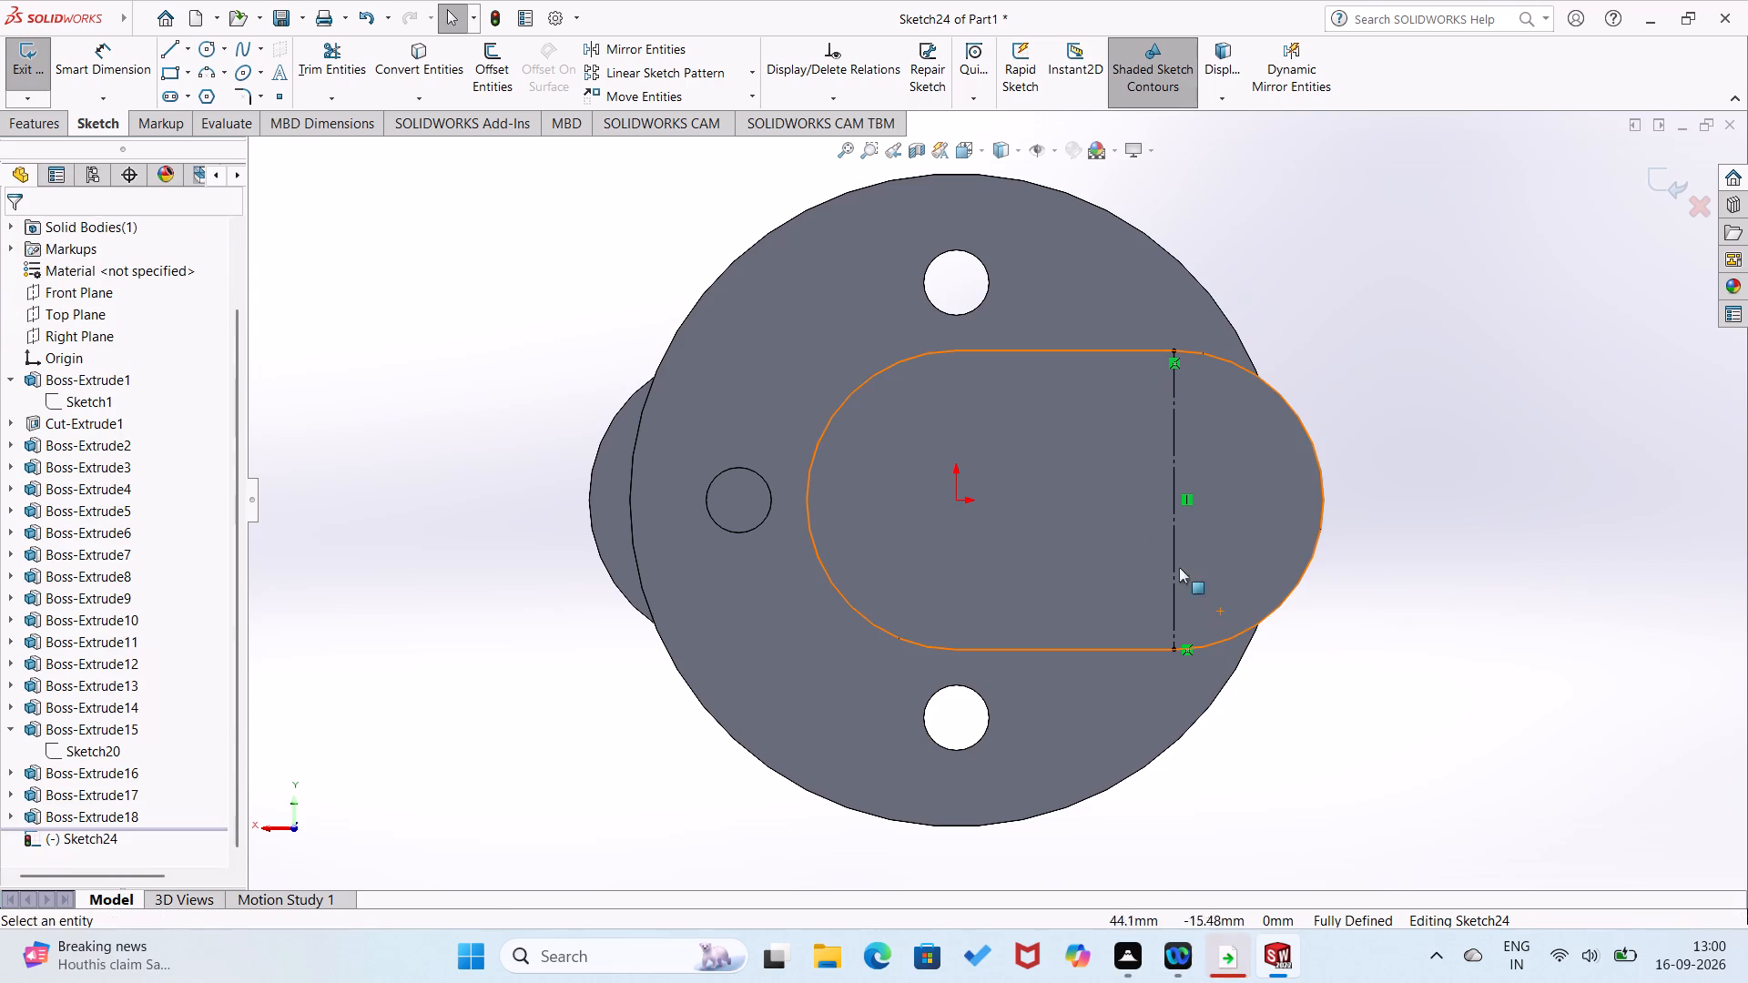
Draw a circle centred on the construction line's midpoint and set its diameter to 40 mm.
left_click(207, 47)
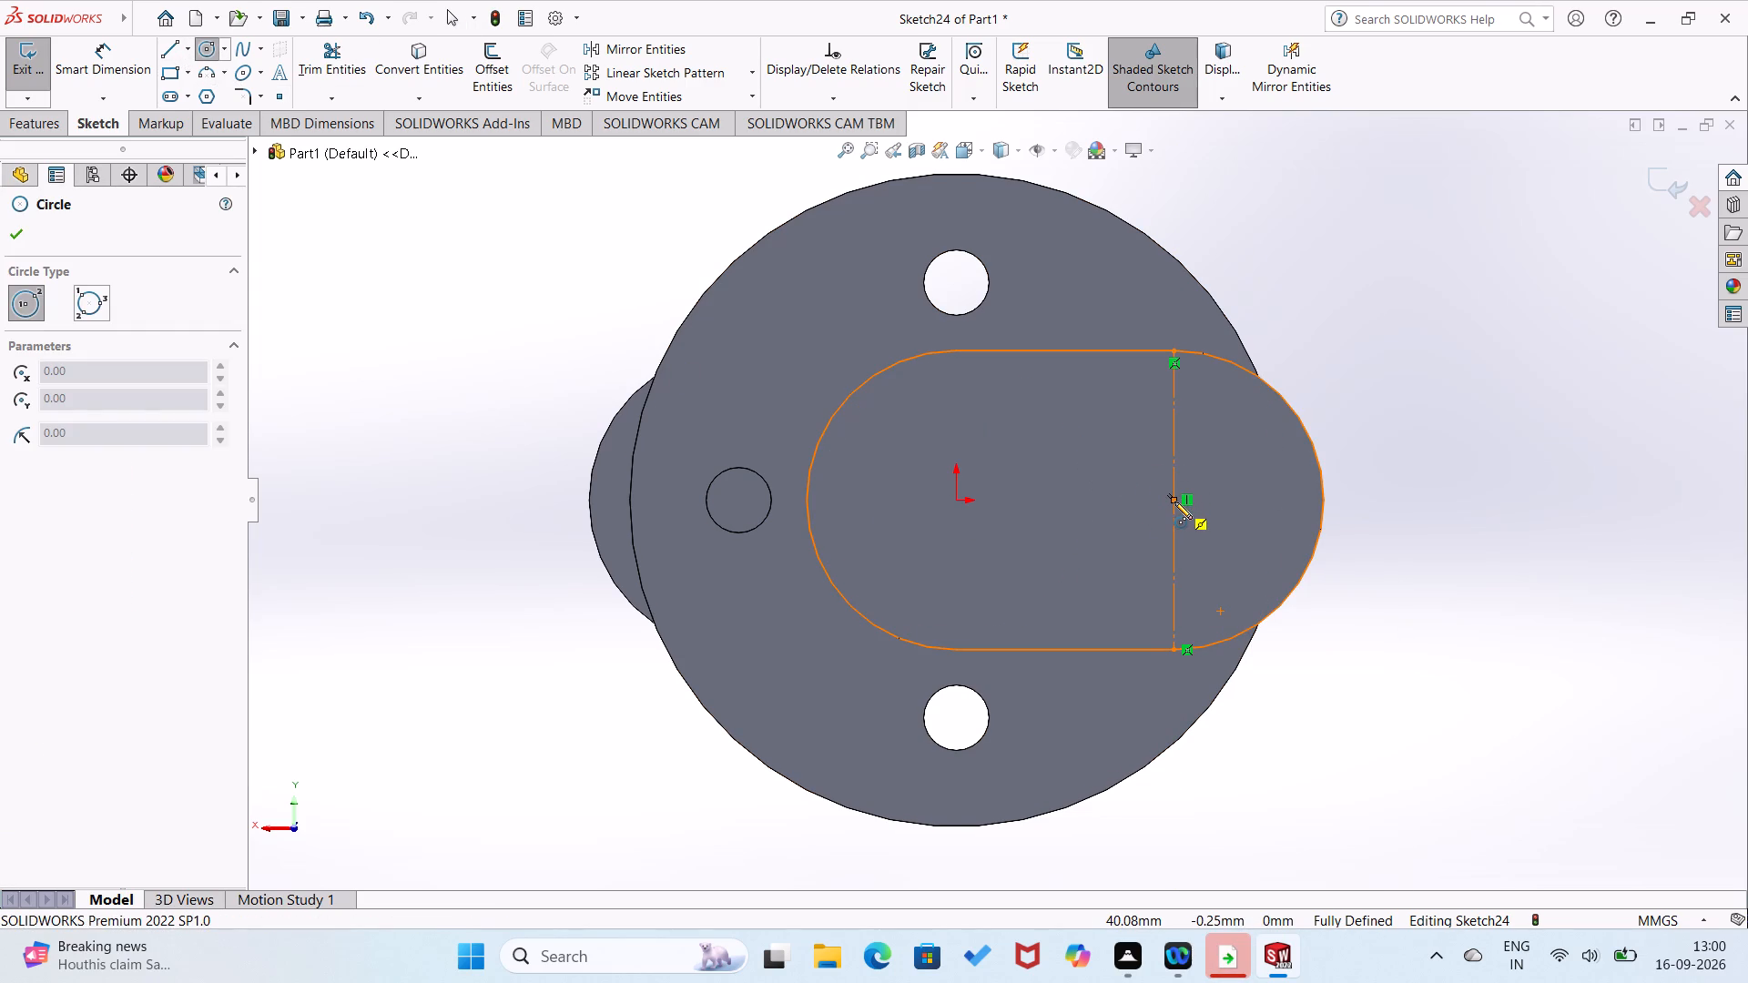
left_click(1170, 496)
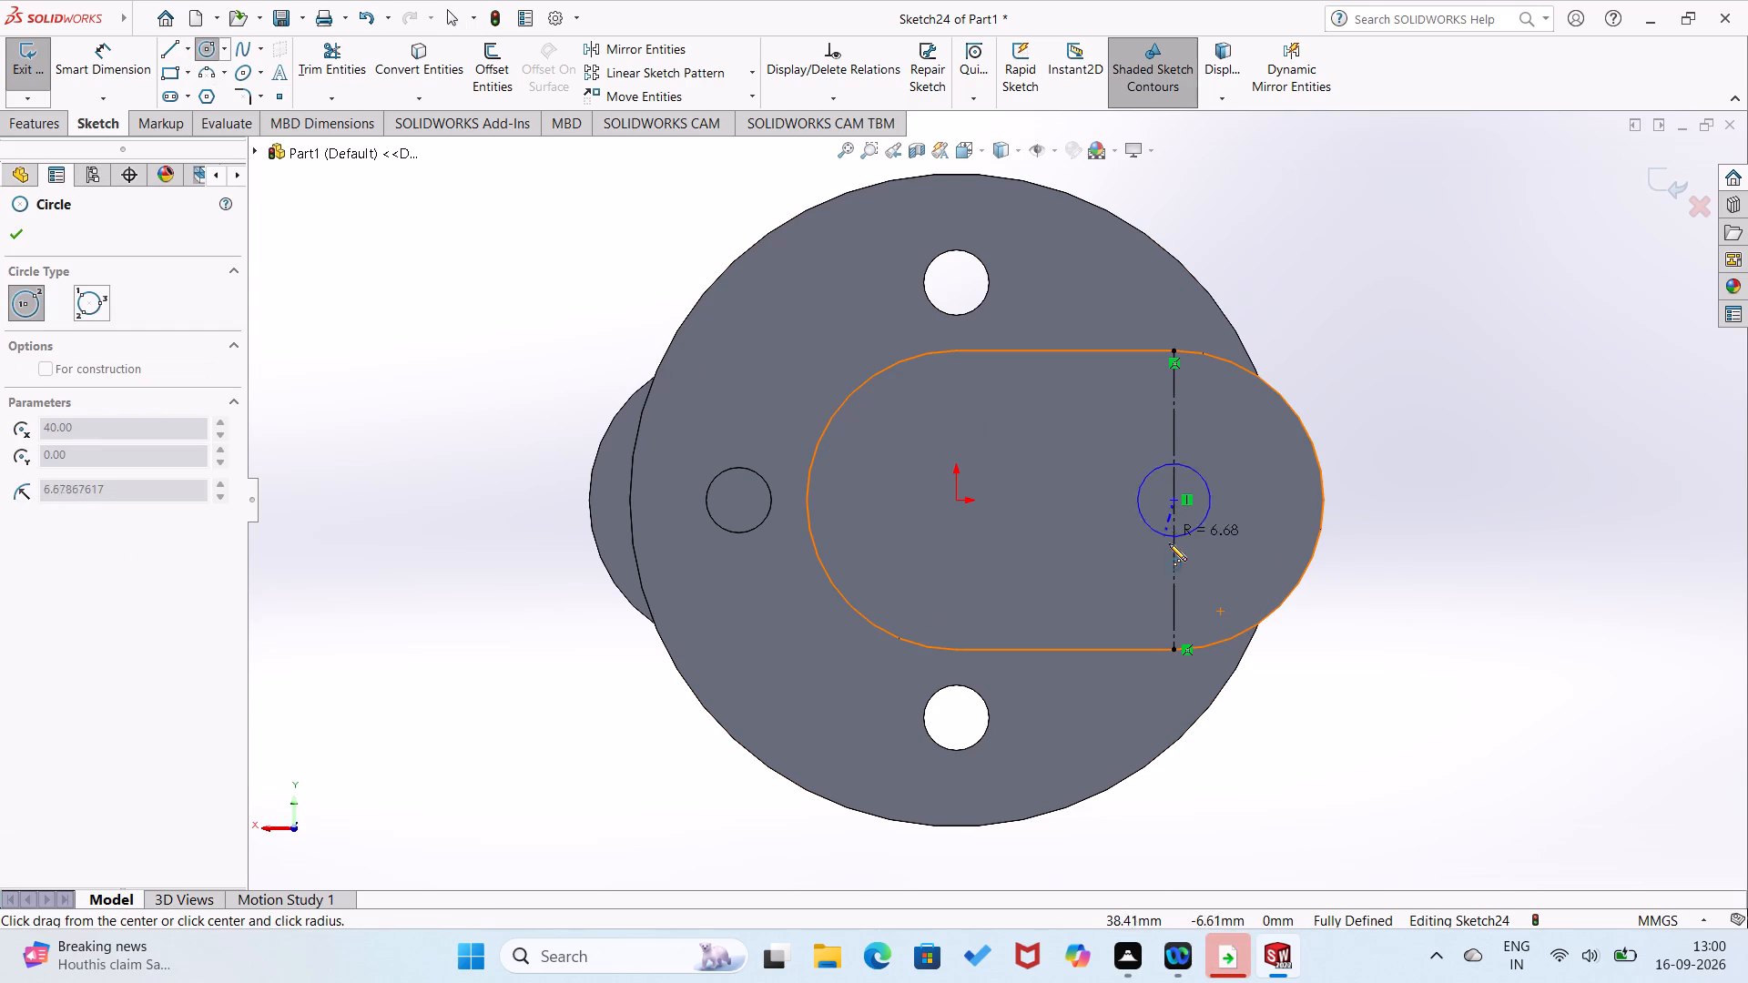
left_click(1173, 558)
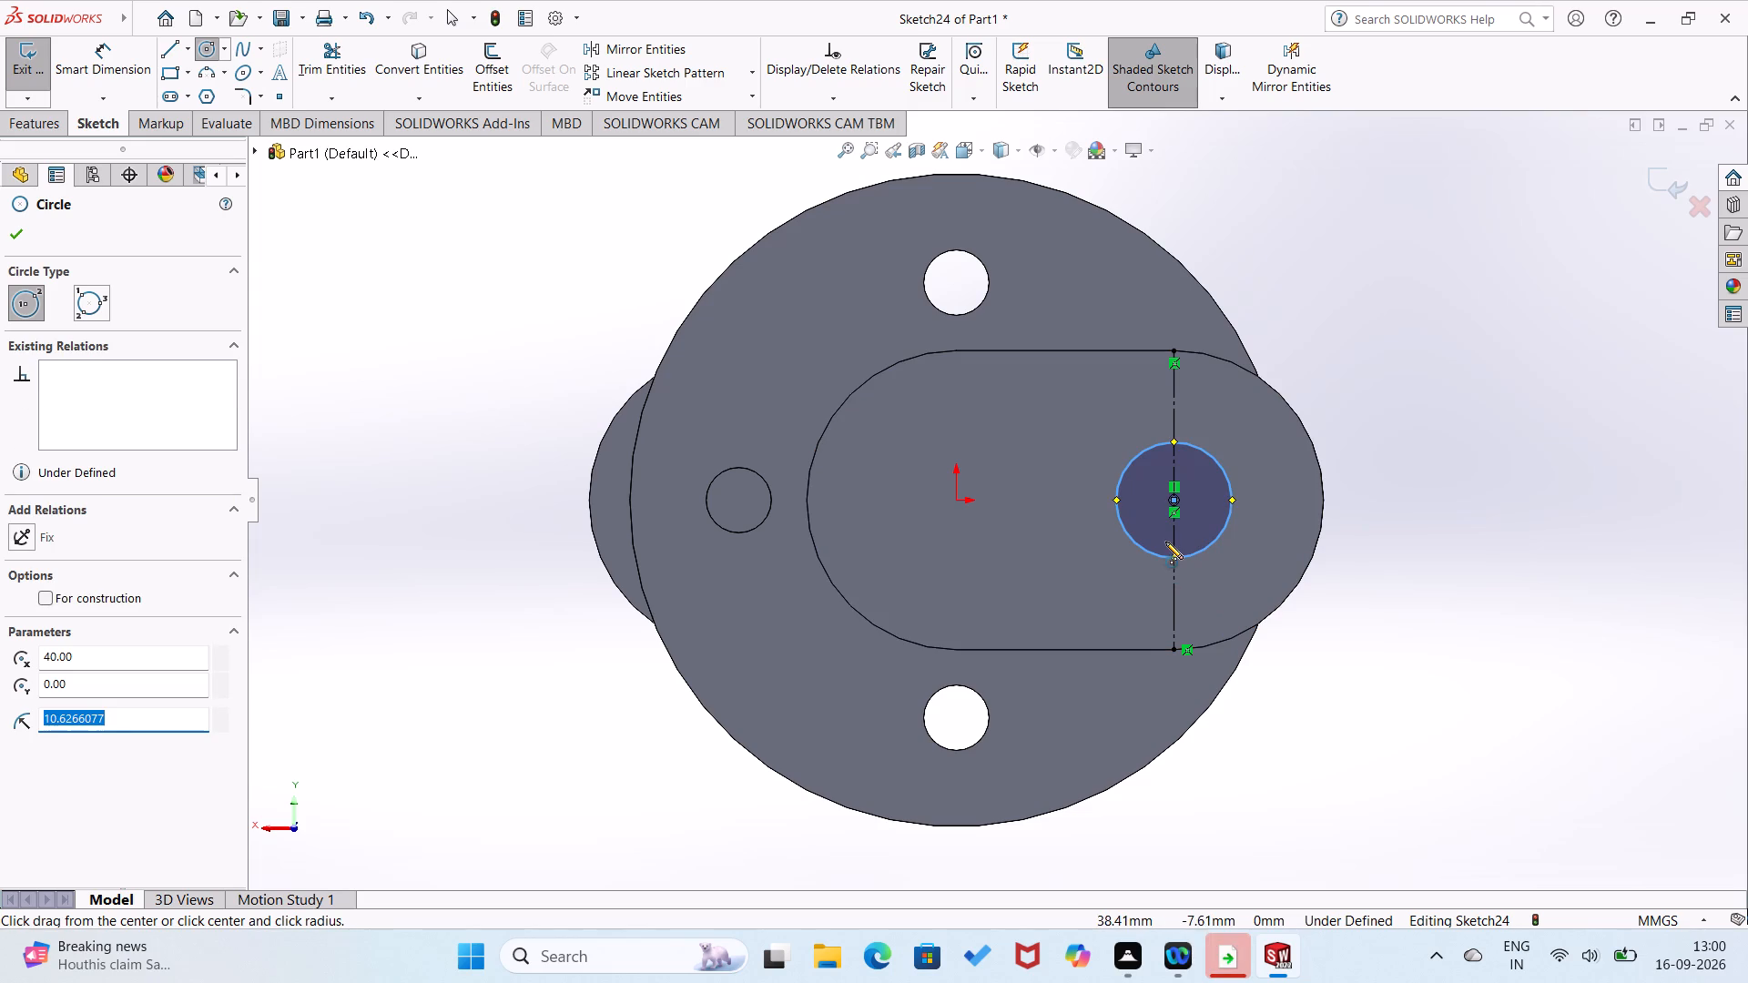
right_click_drag(1119, 531, 1191, 414)
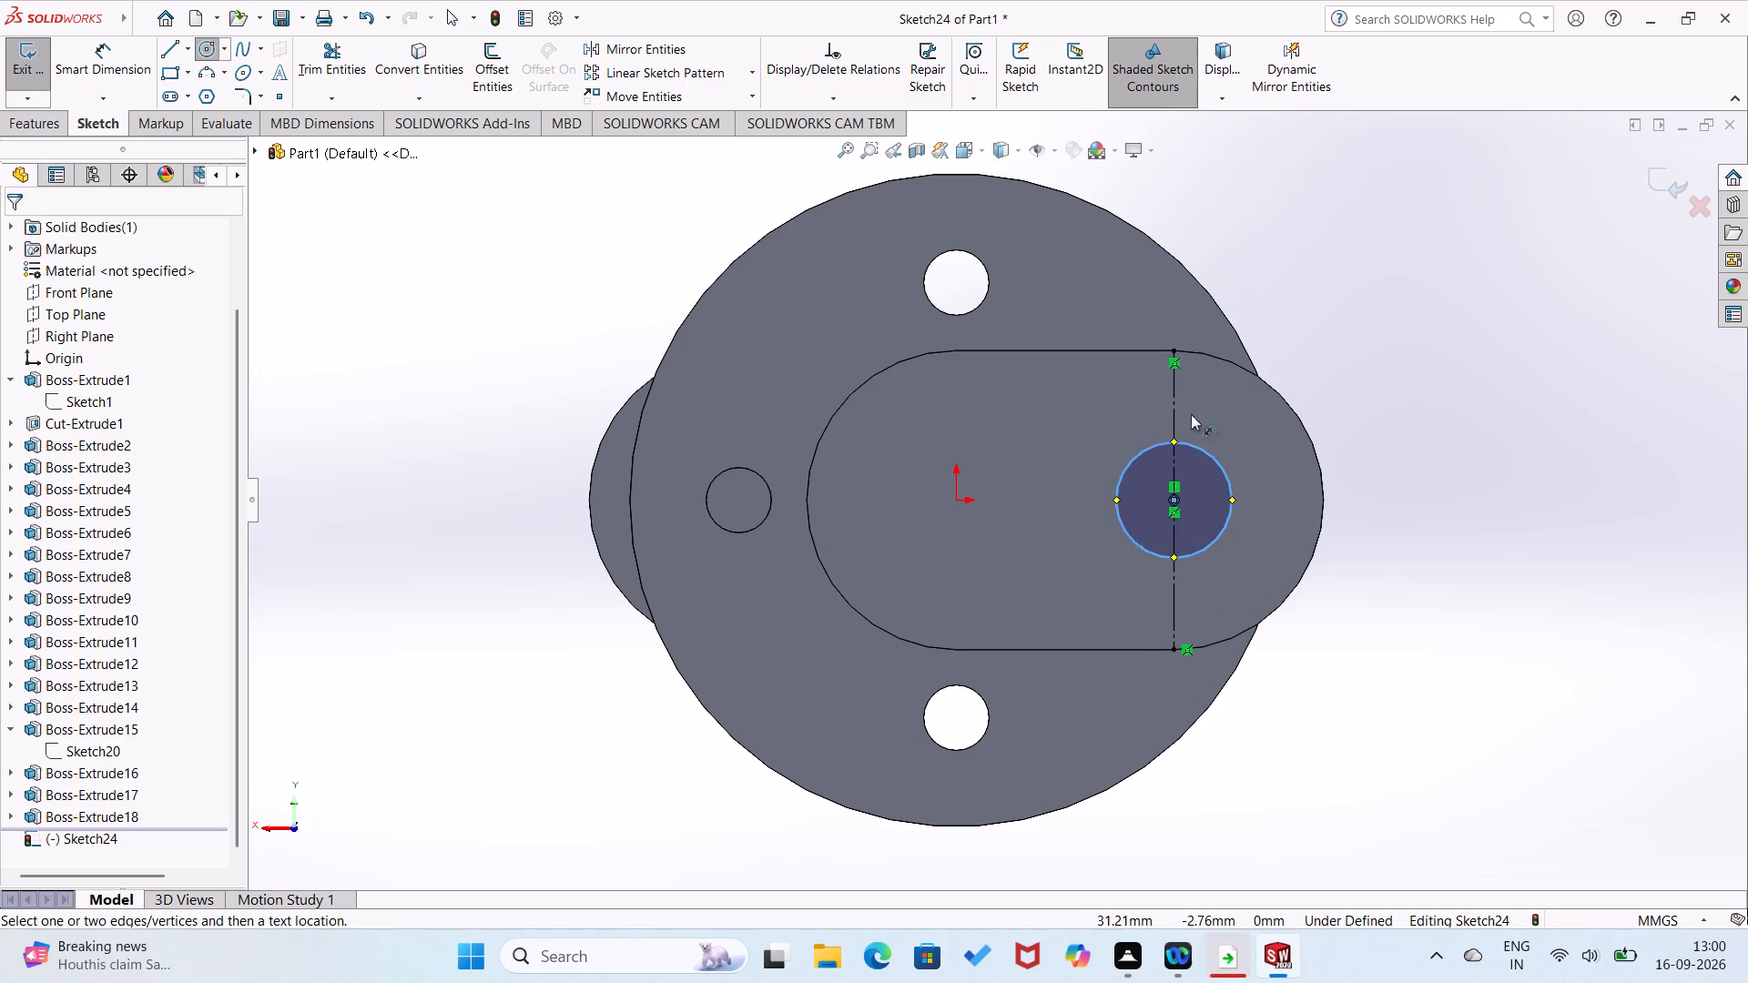
right_click_drag(1191, 414, 1232, 346)
left_click(1207, 542)
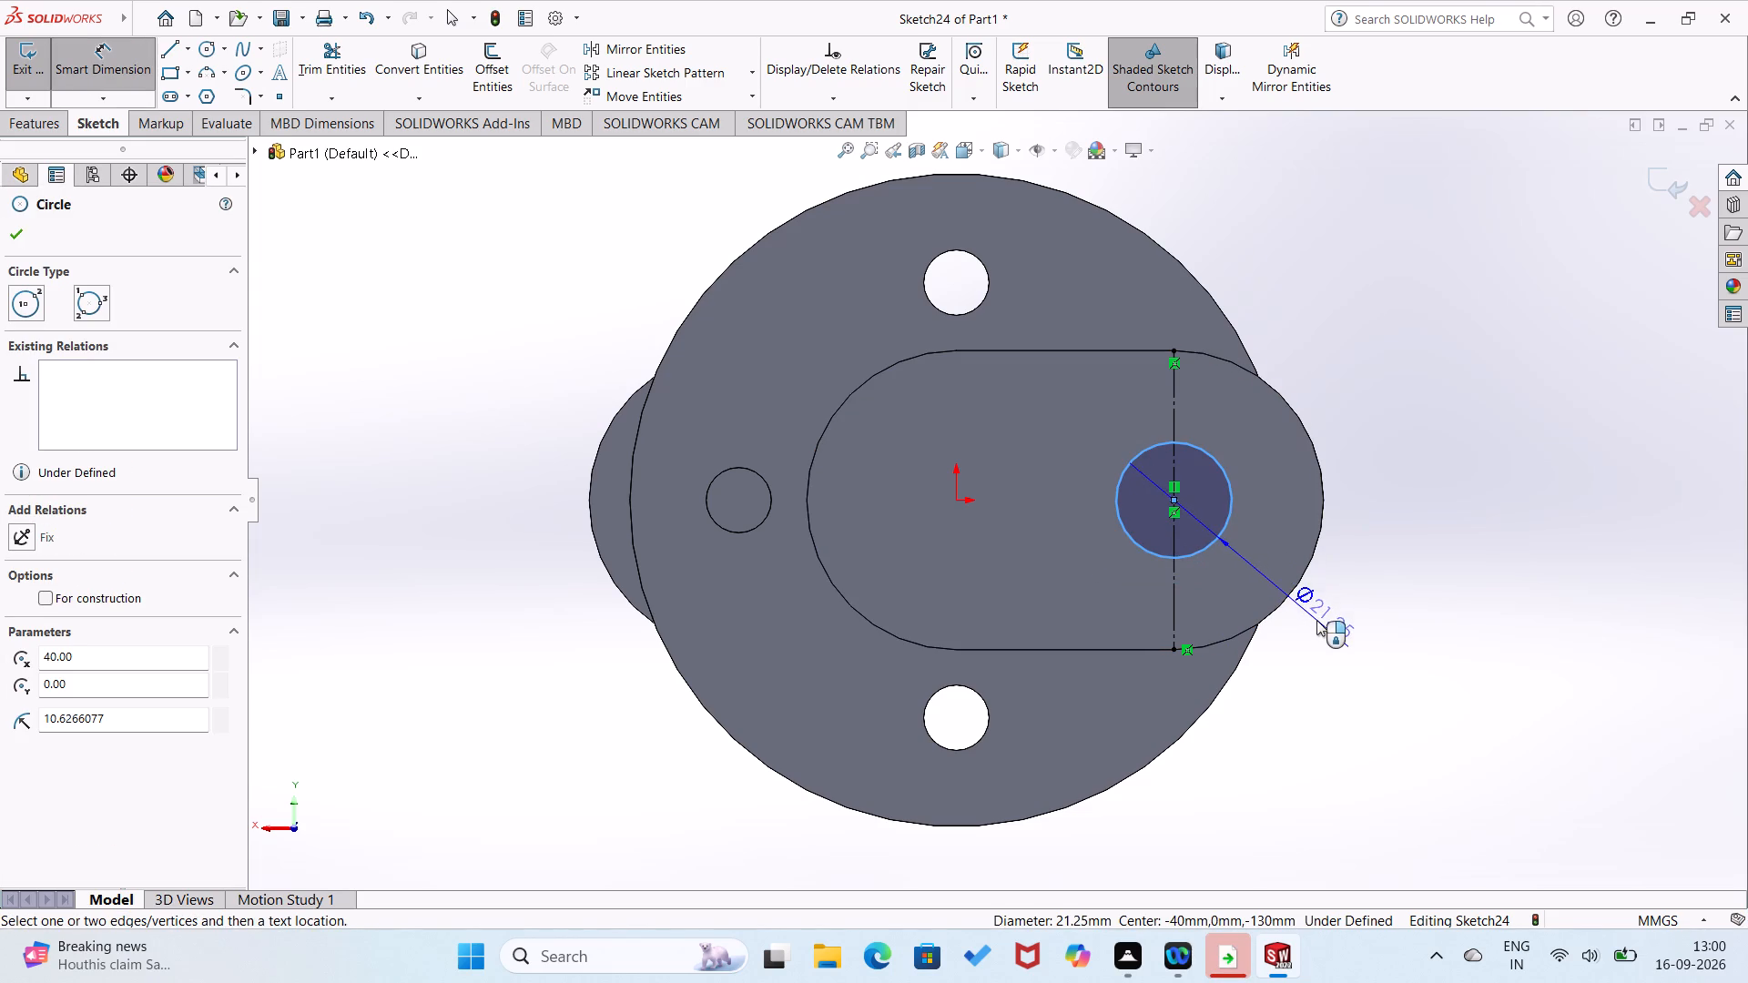
left_click(1325, 629)
type("40")
key("Return")
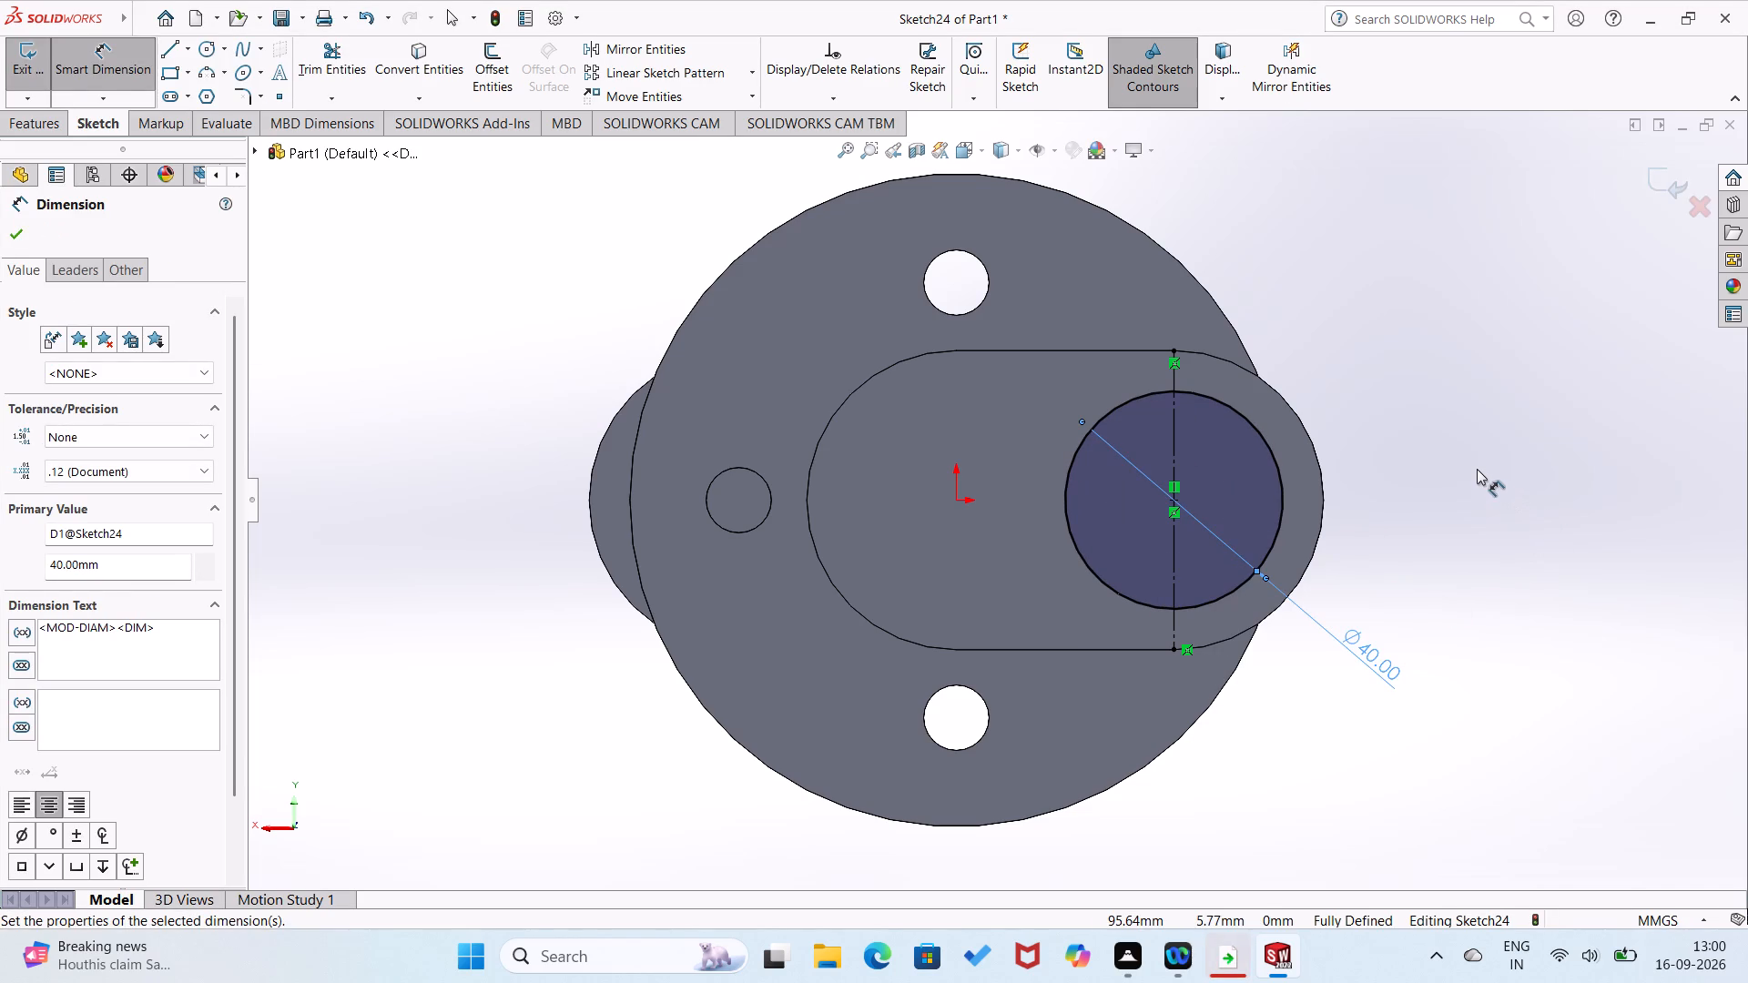
Extrude the circle as a blind boss 40 mm deep, merged with the body, to form the crankpin.
middle_click_drag(1511, 487, 1503, 531)
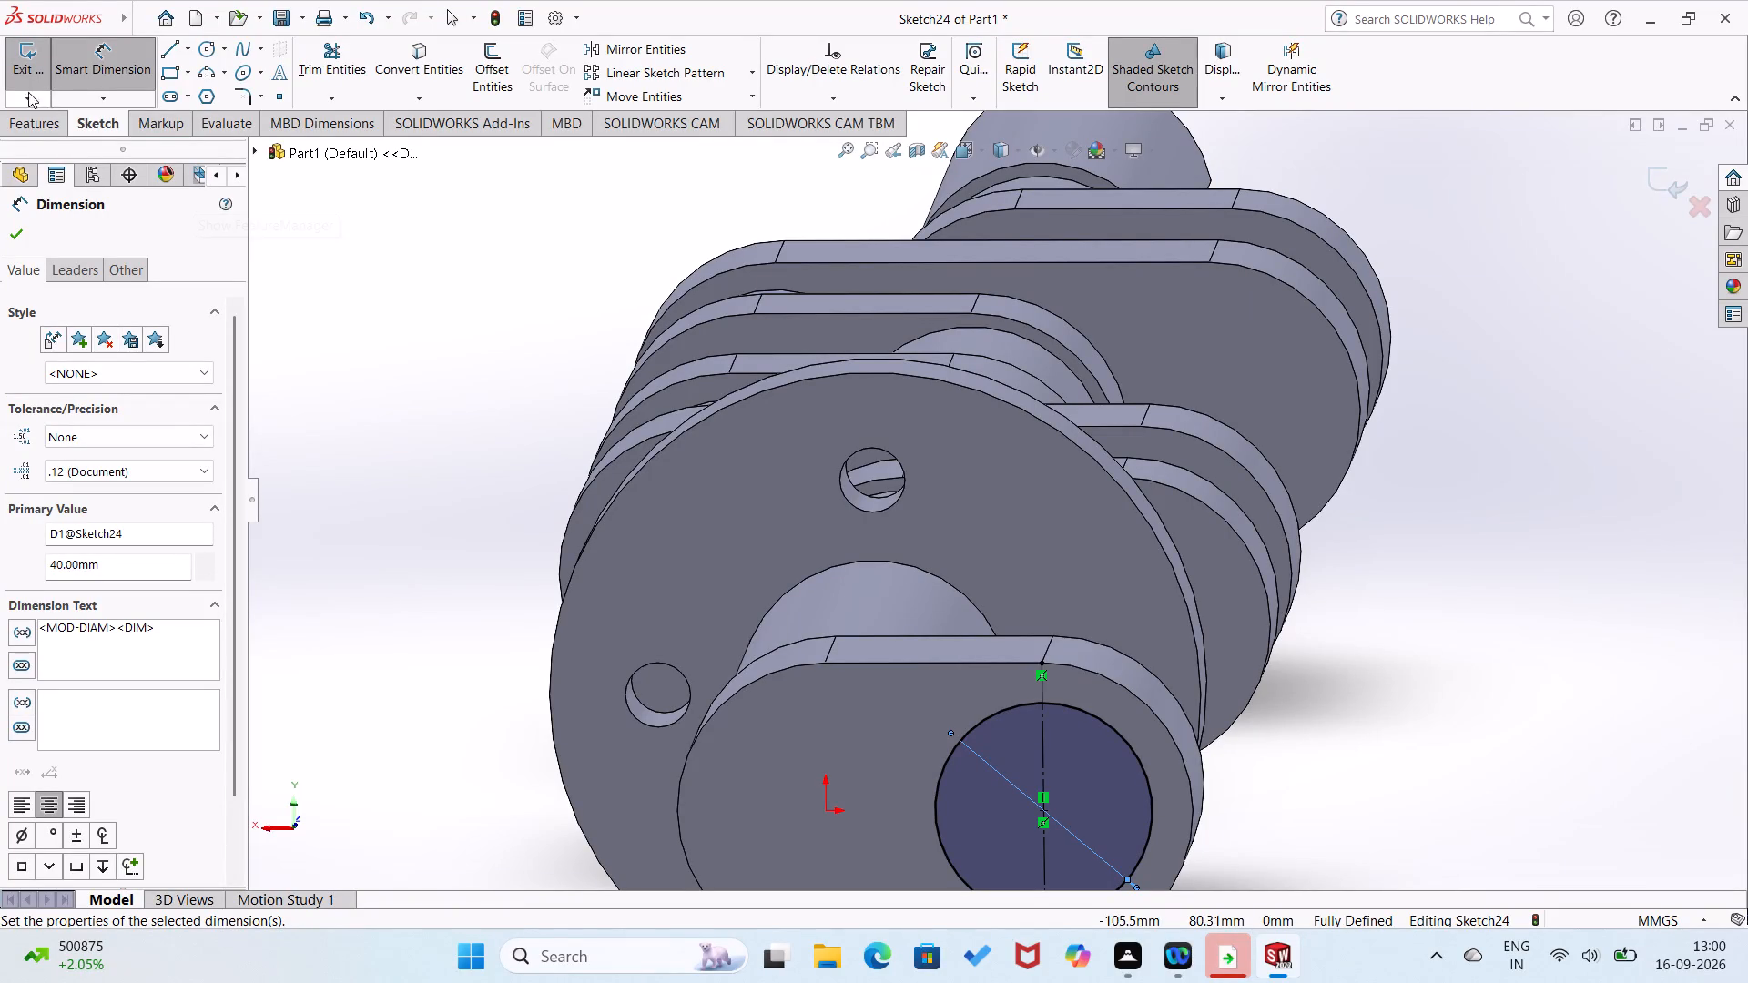
left_click(22, 137)
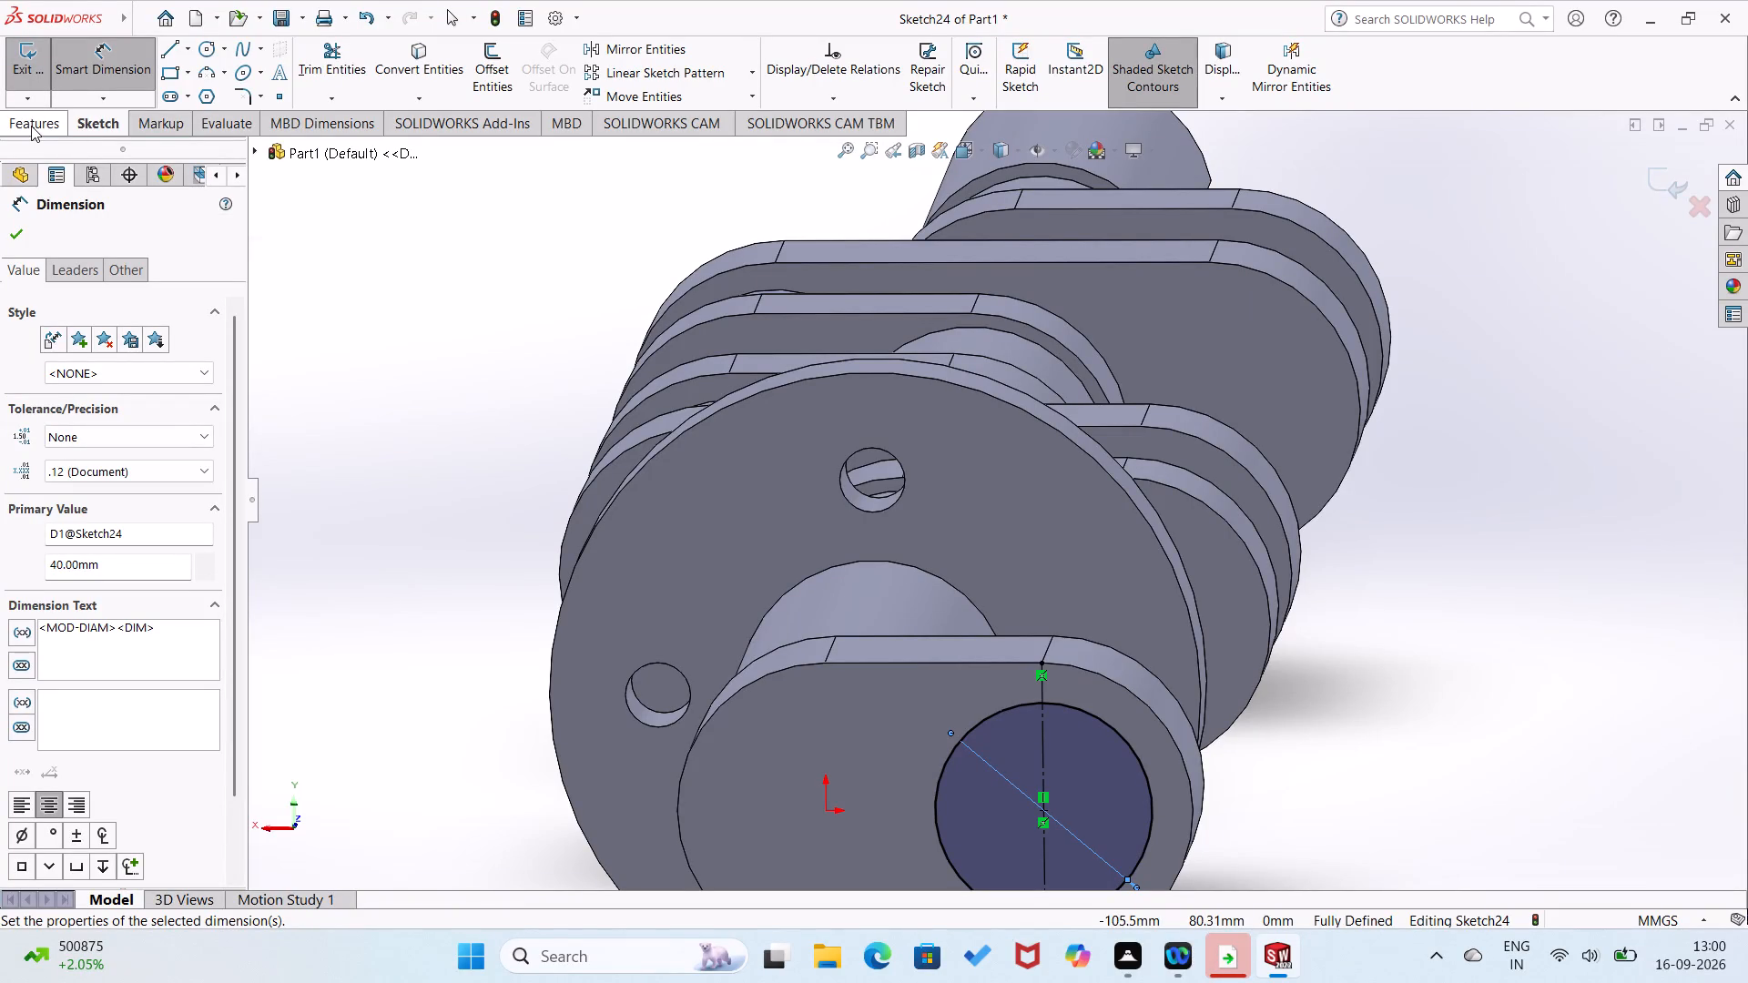
left_click(37, 114)
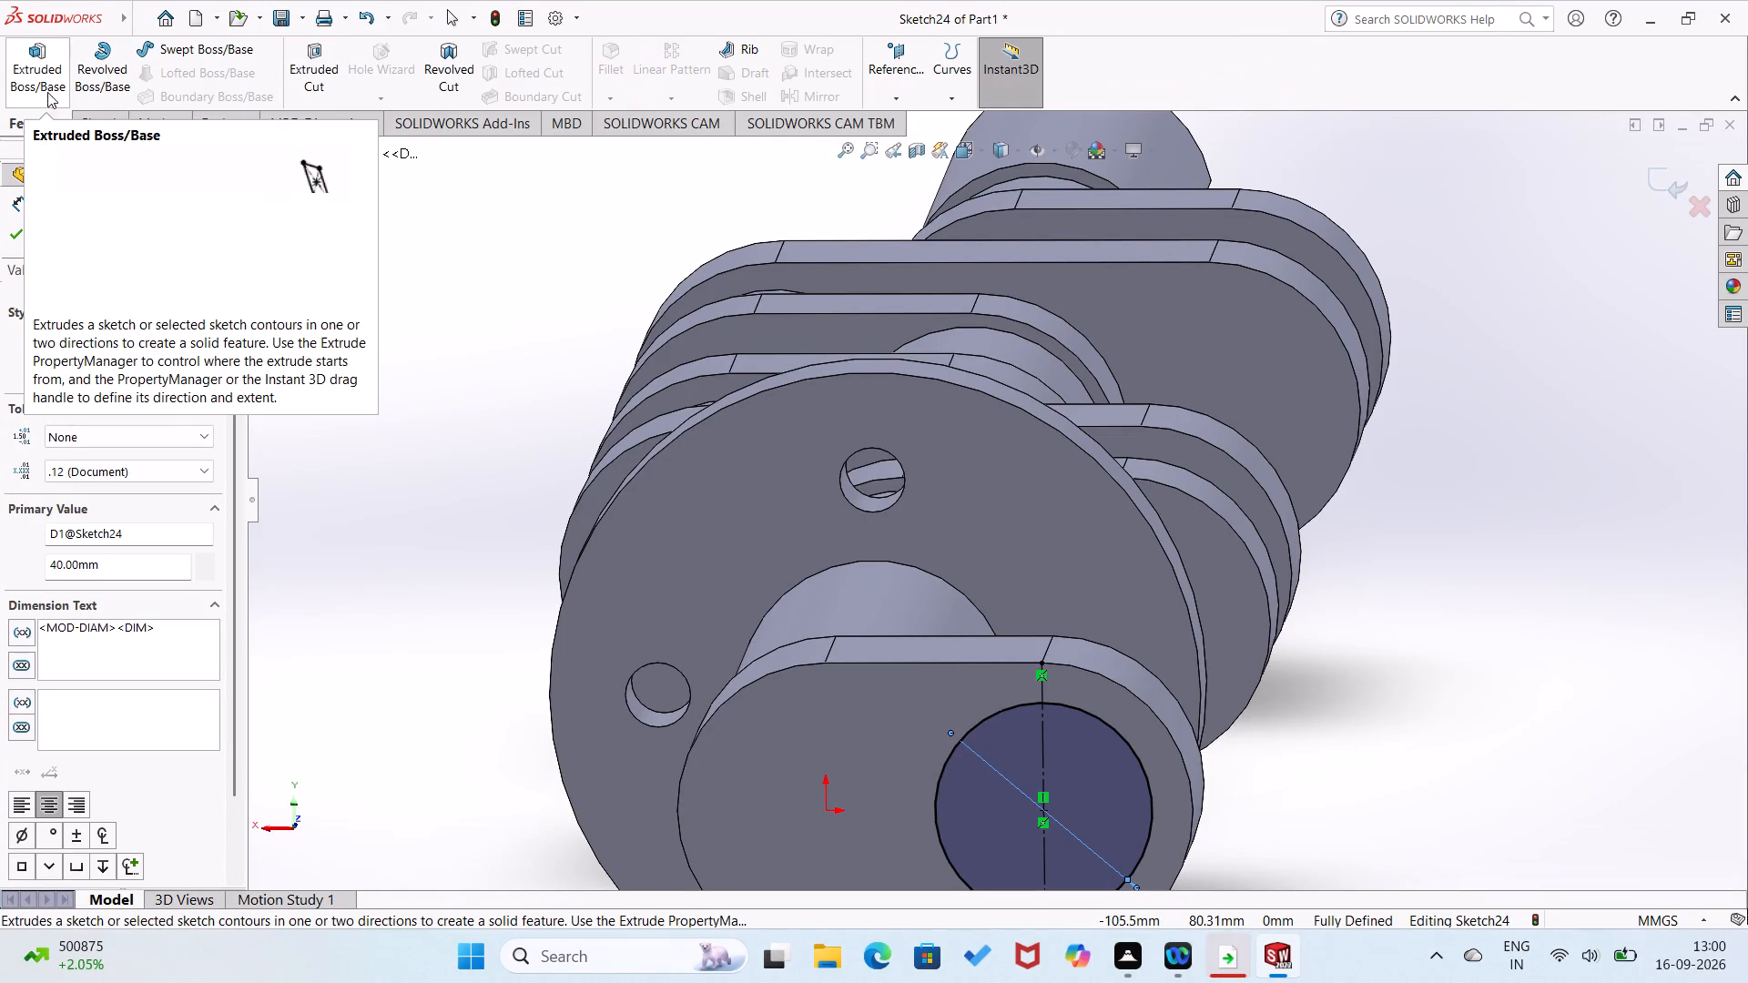
left_click(51, 76)
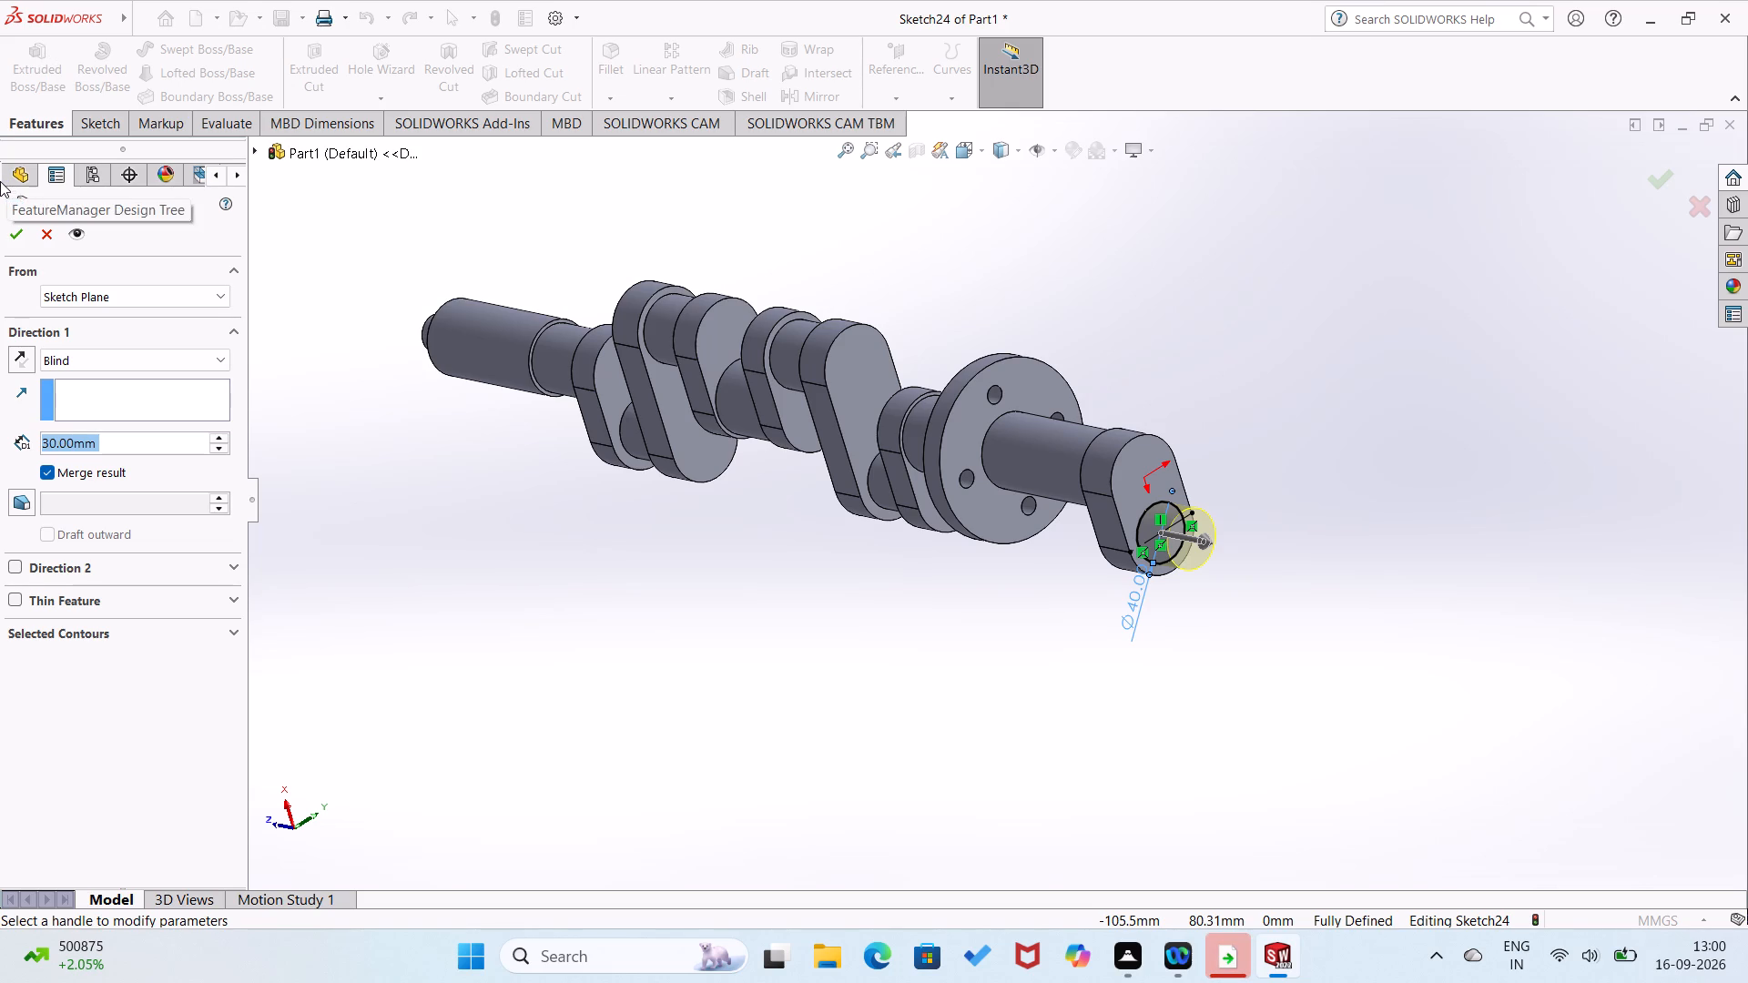
type("40")
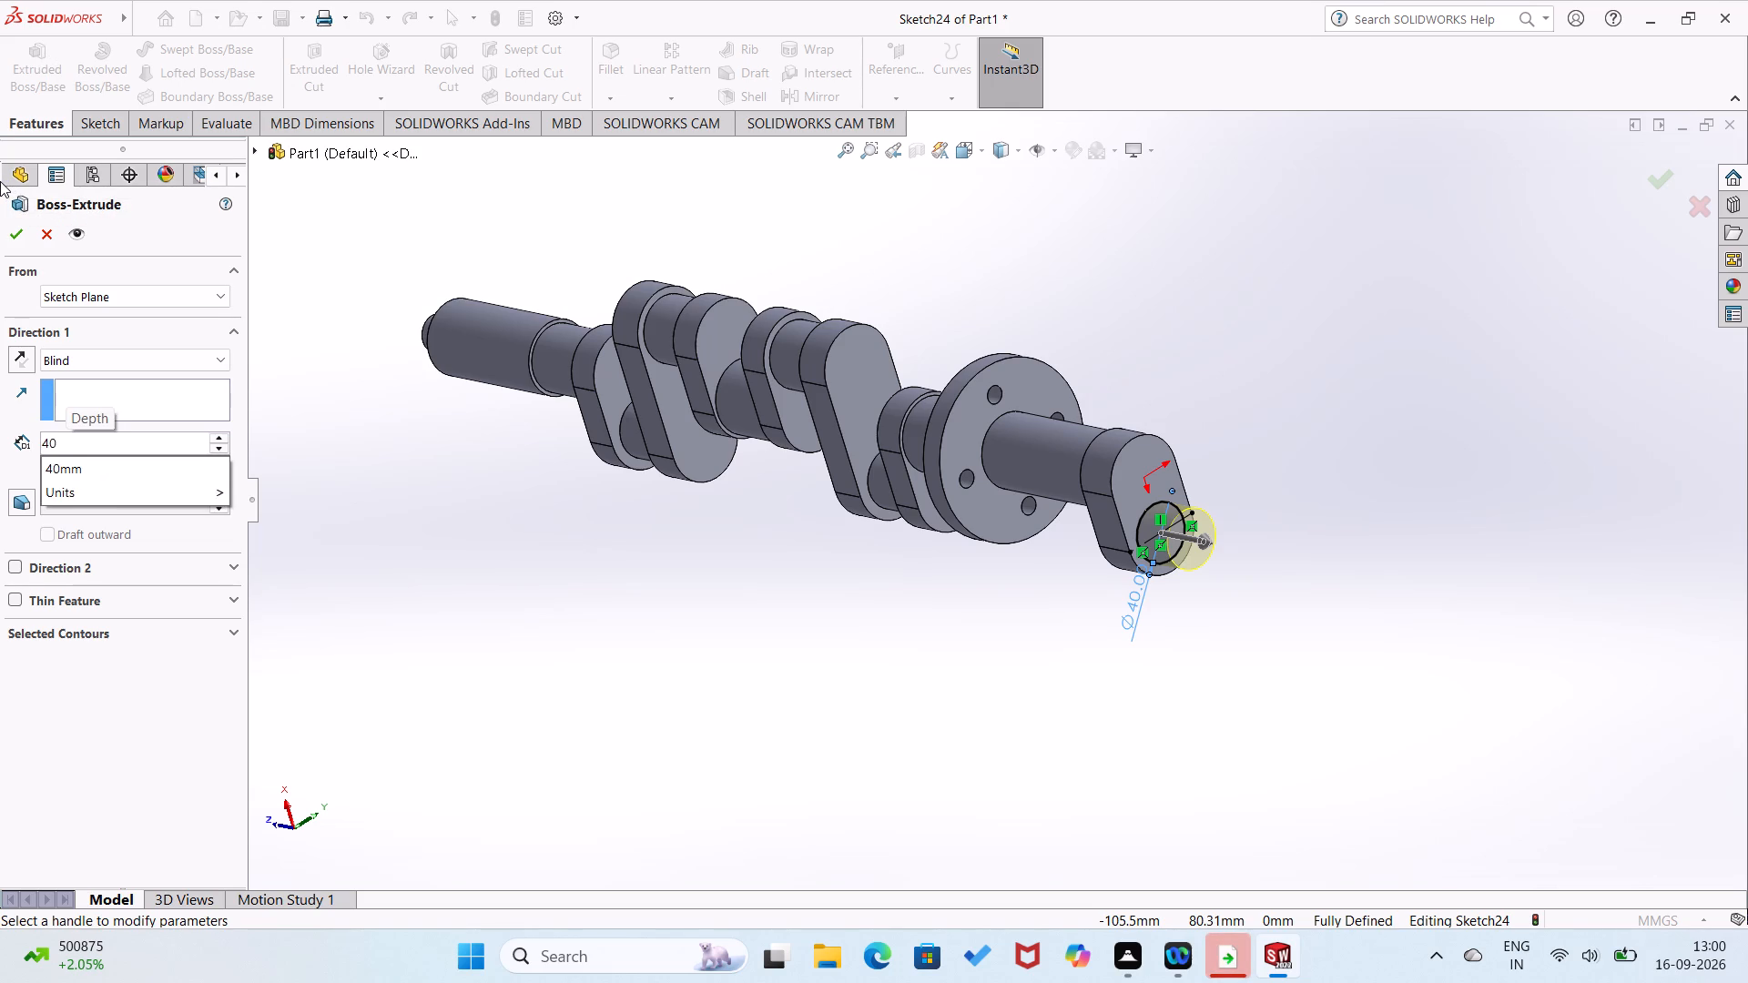
left_click(15, 238)
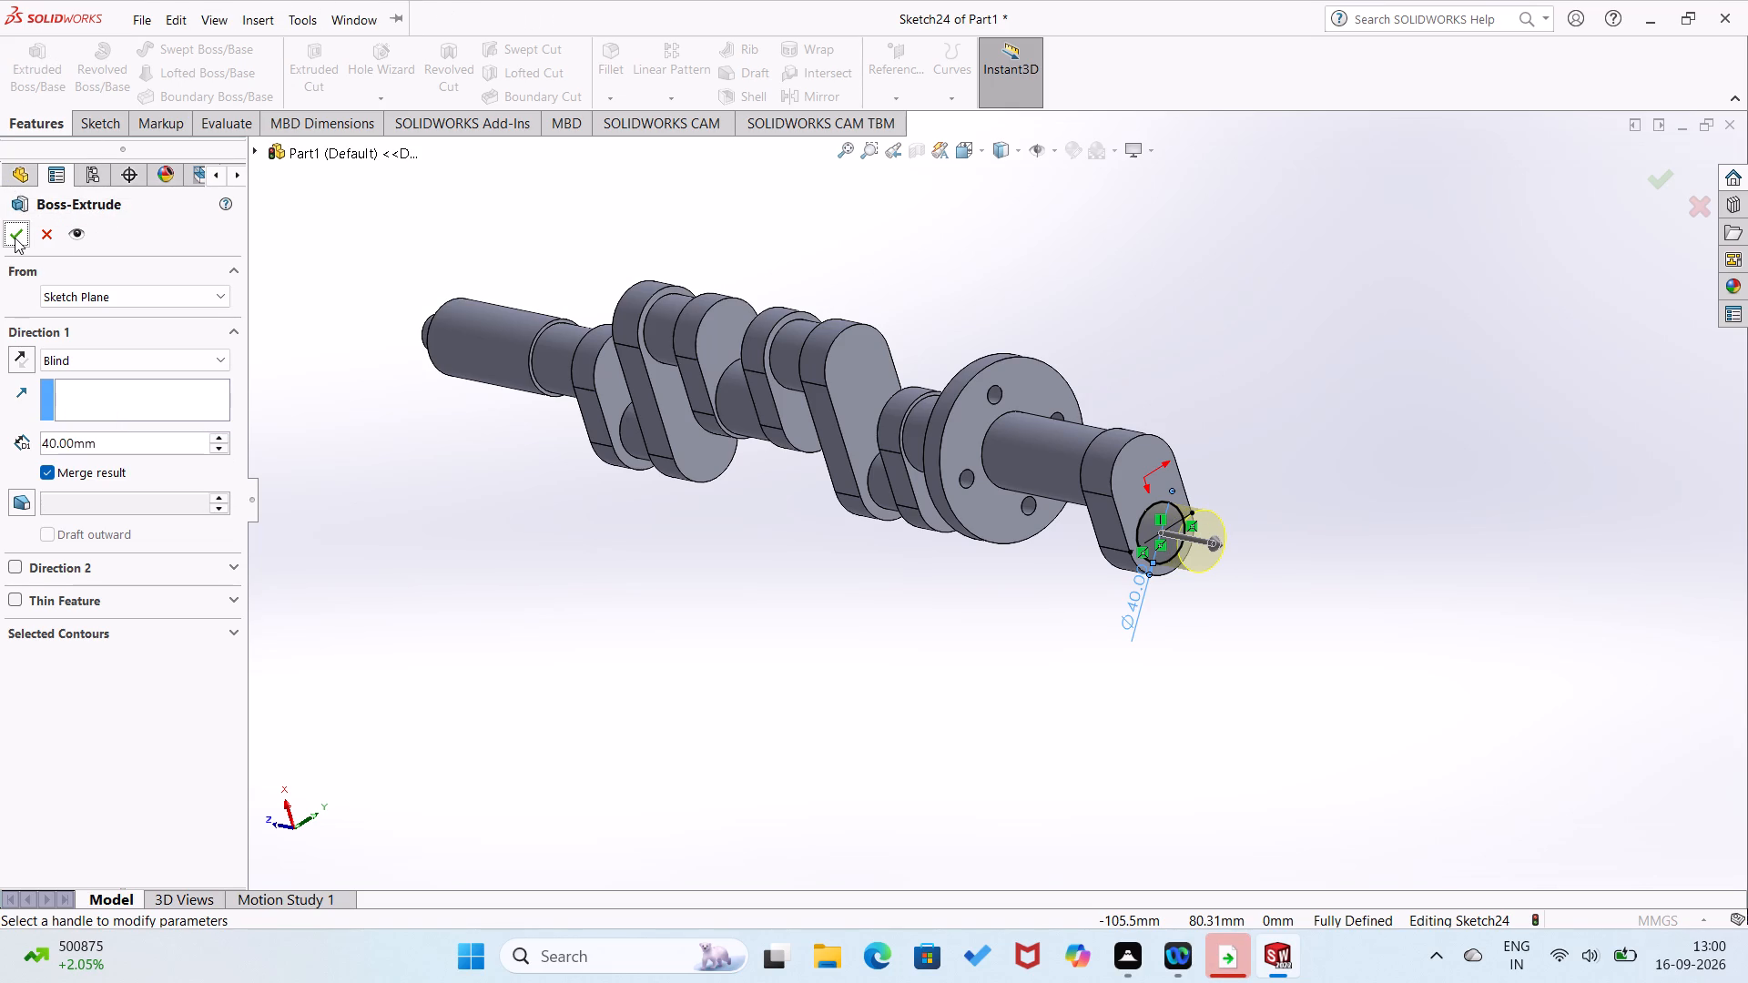
left_click(15, 236)
left_click(483, 472)
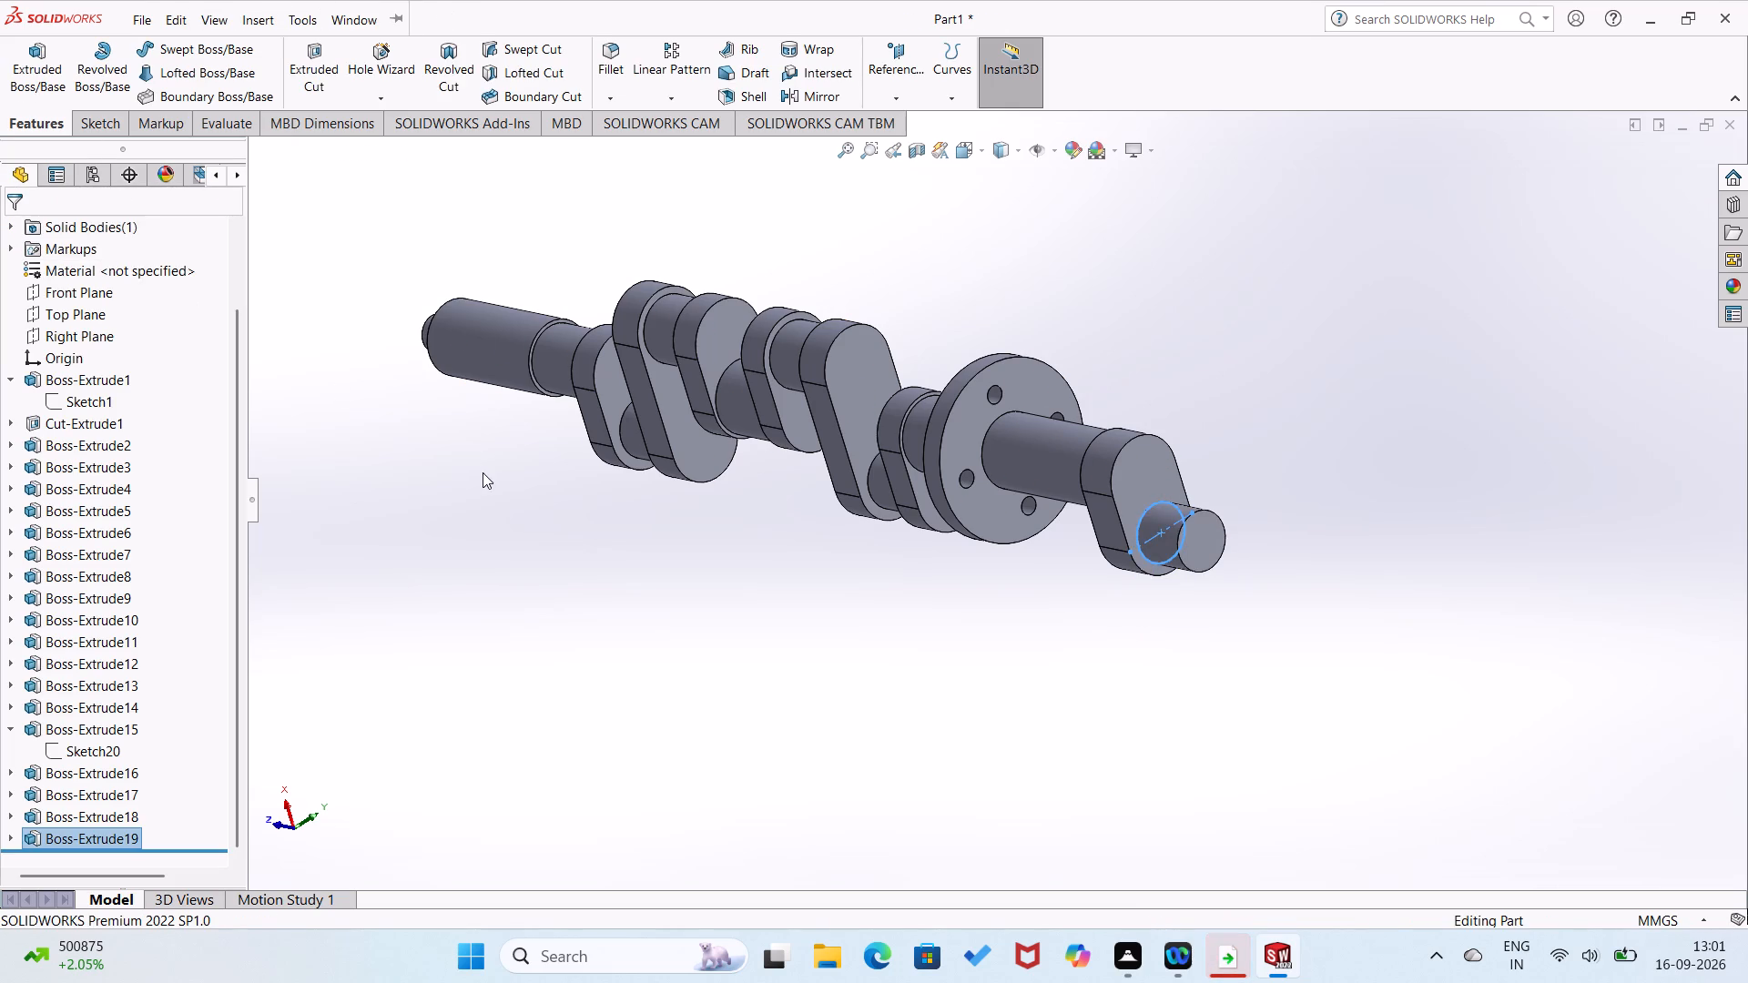
On the new crankpin's end face, sketch a horizontal straight slot from the pin centre past the origin, about 62 mm between centres and 10 mm wide.
left_click(1208, 539)
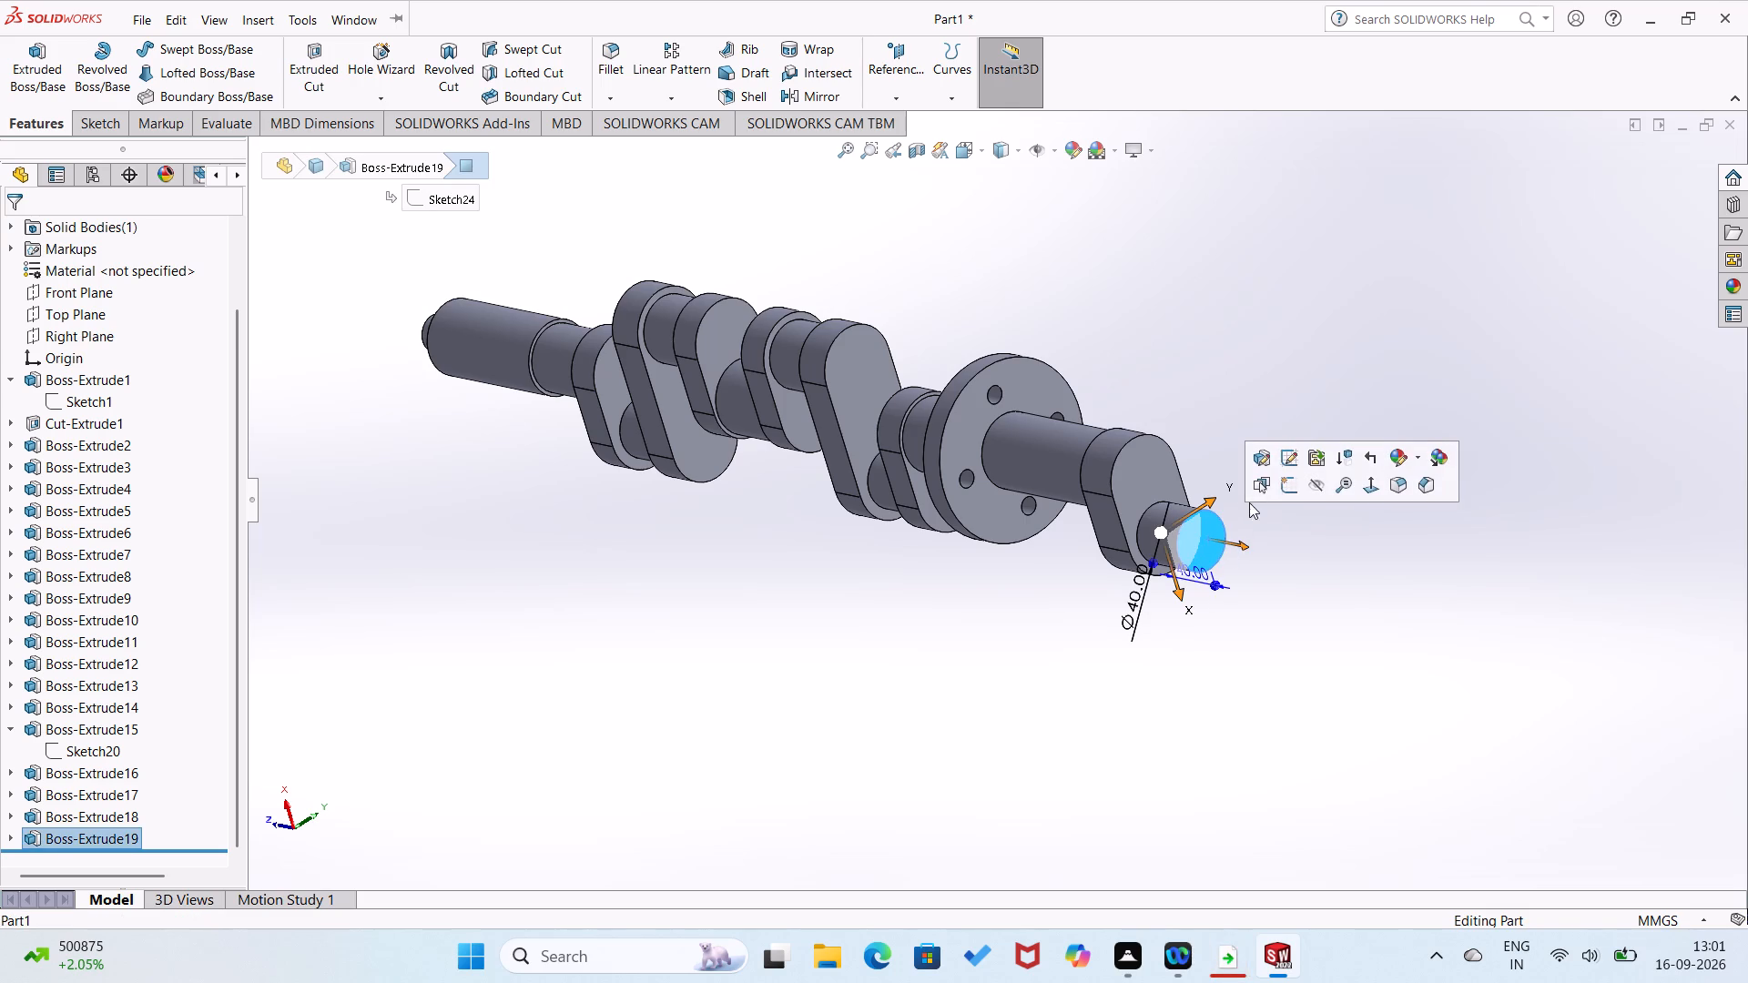
left_click(1288, 487)
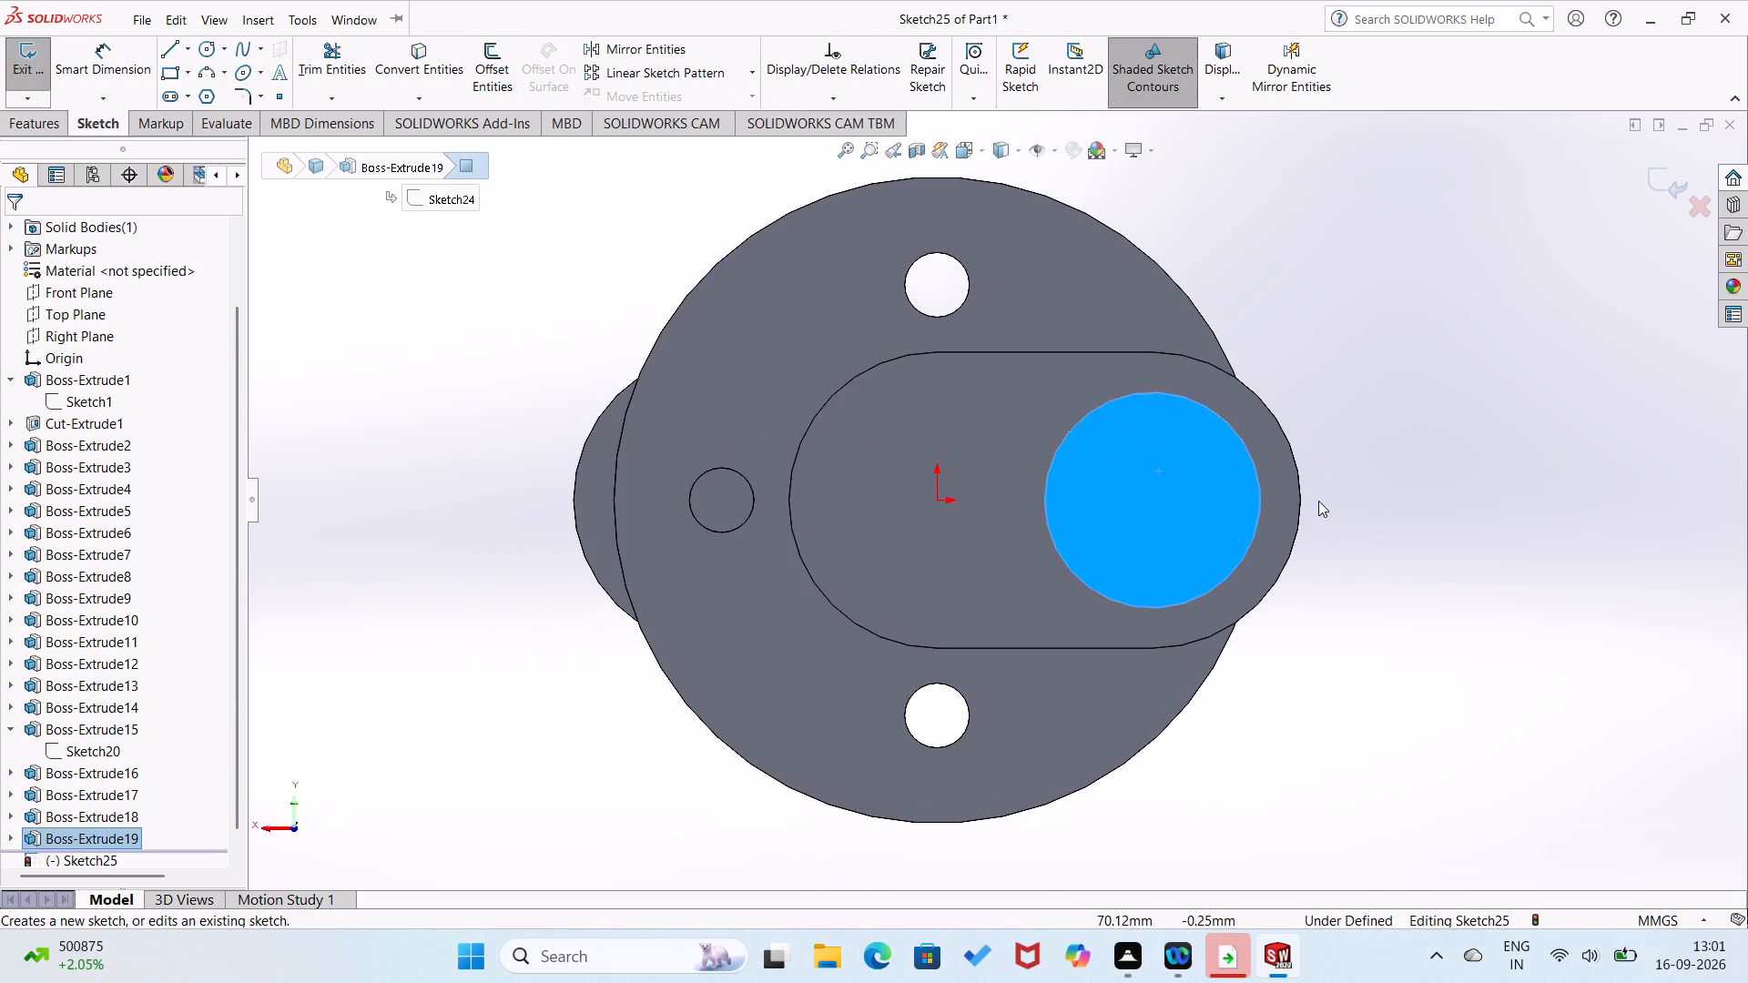
left_click(1318, 501)
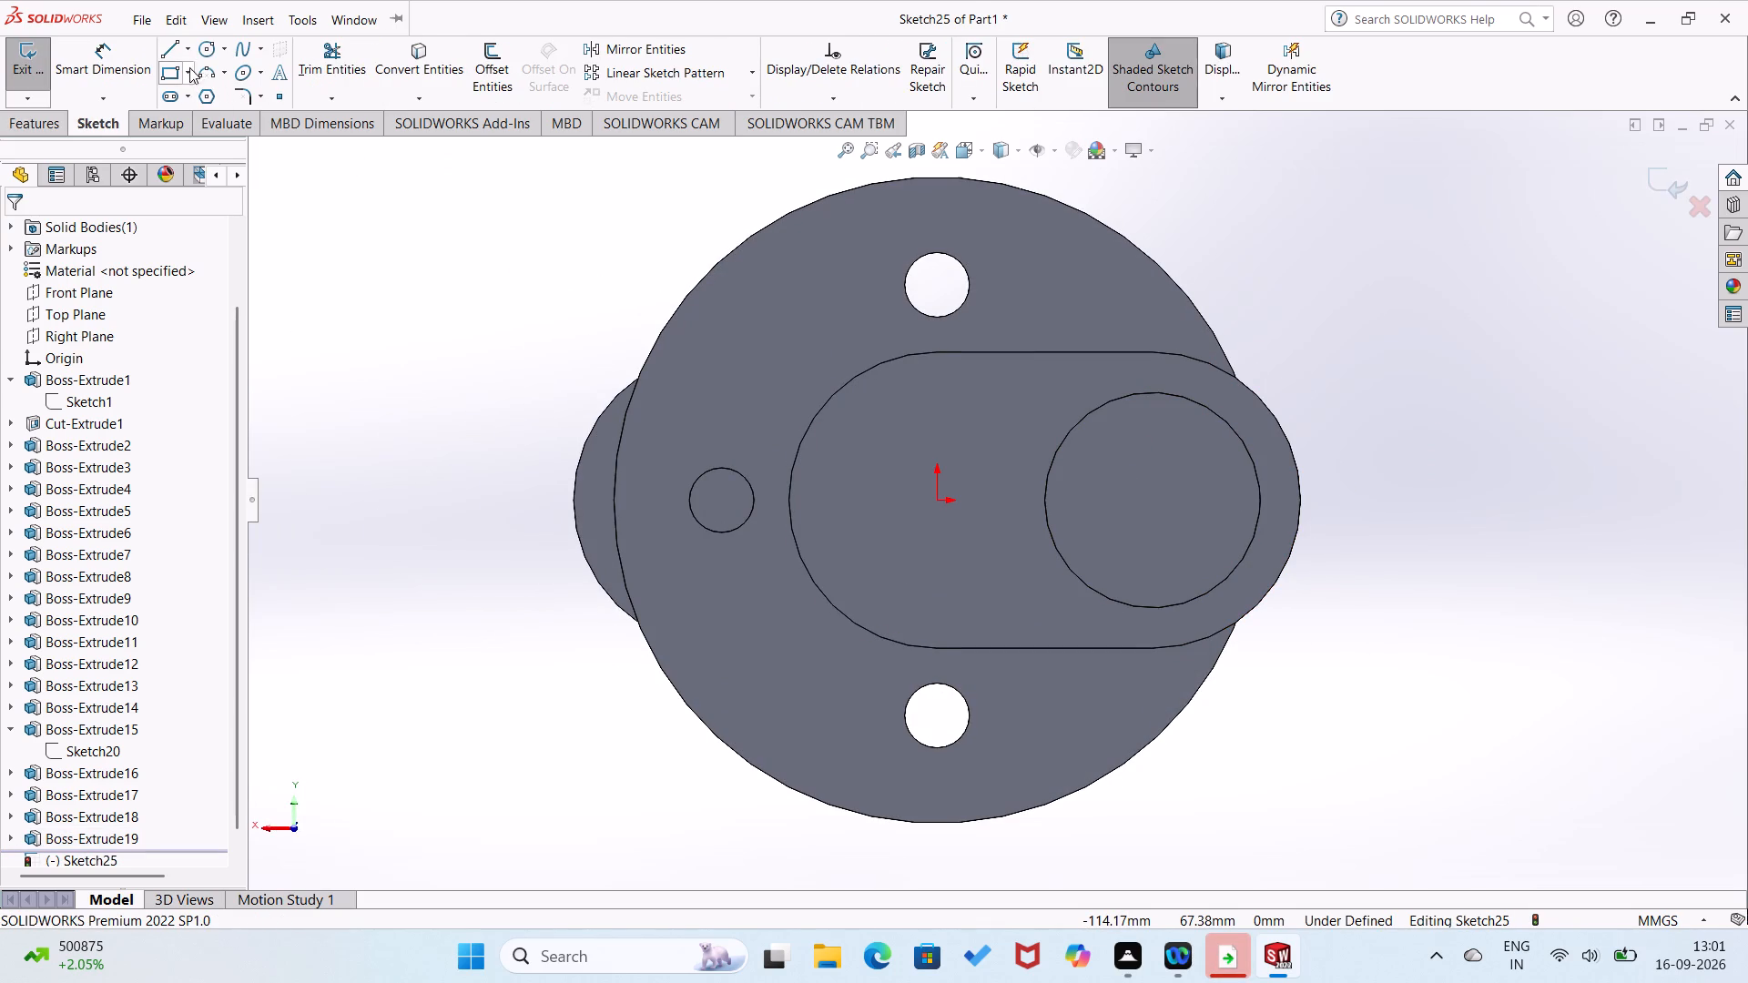
left_click(171, 90)
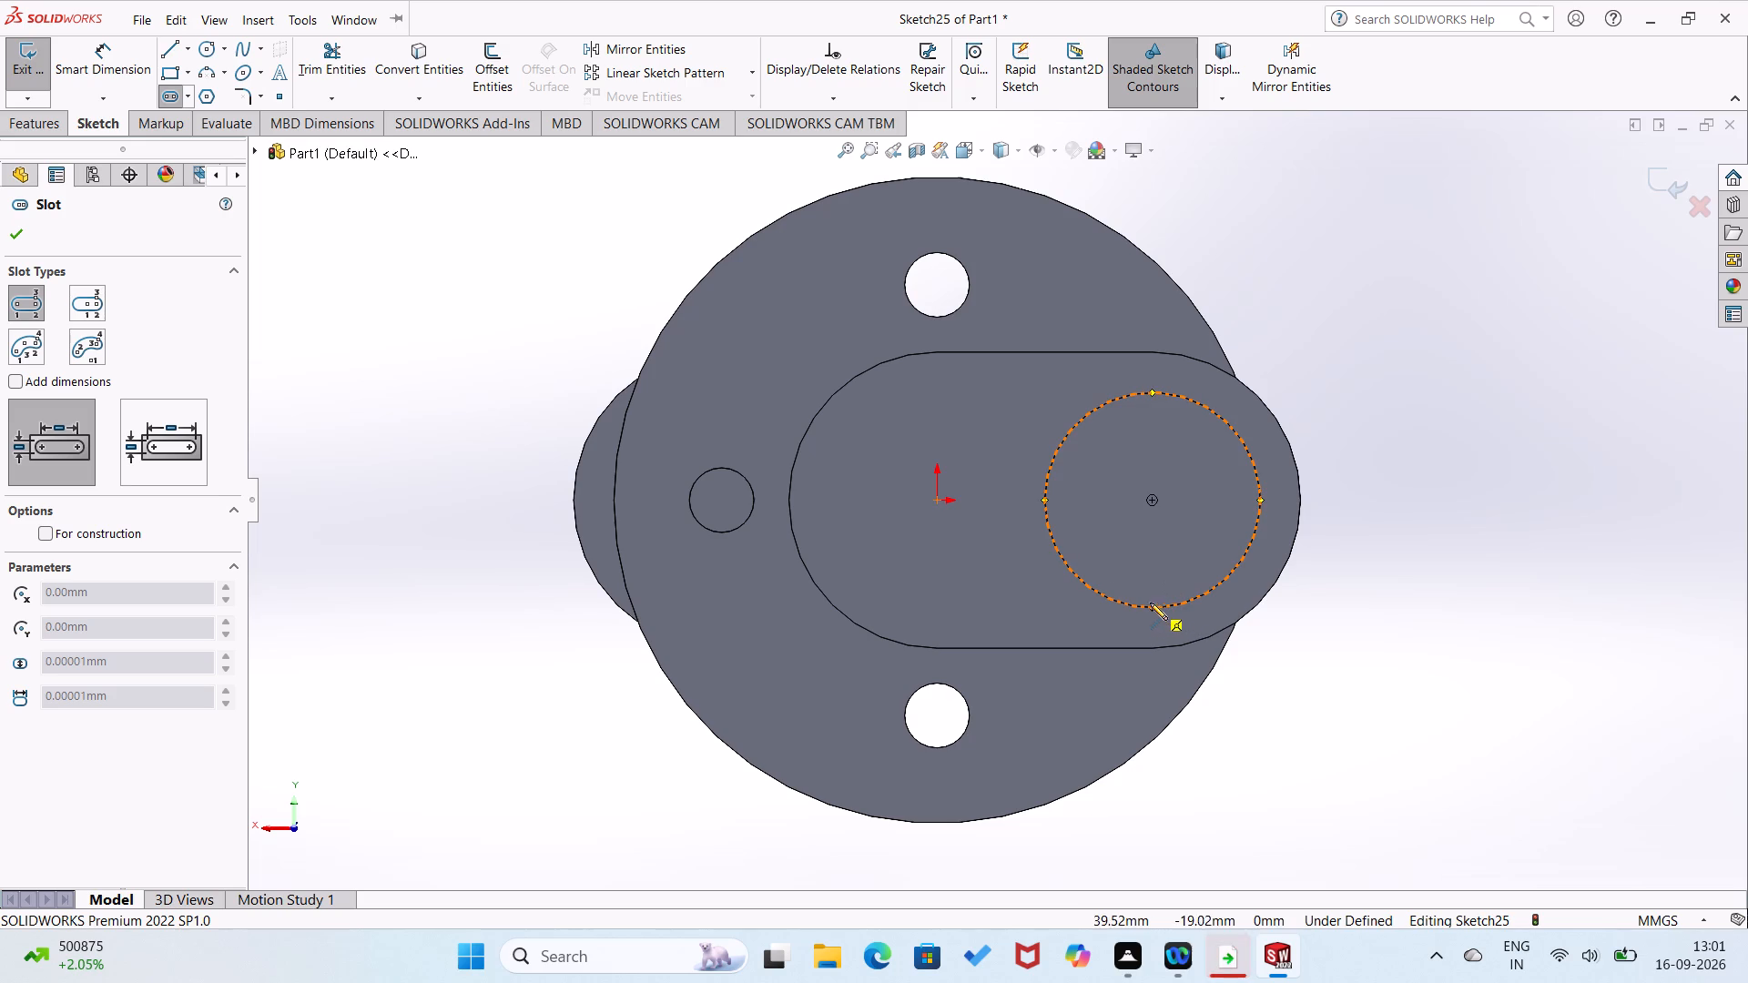
left_click(1154, 504)
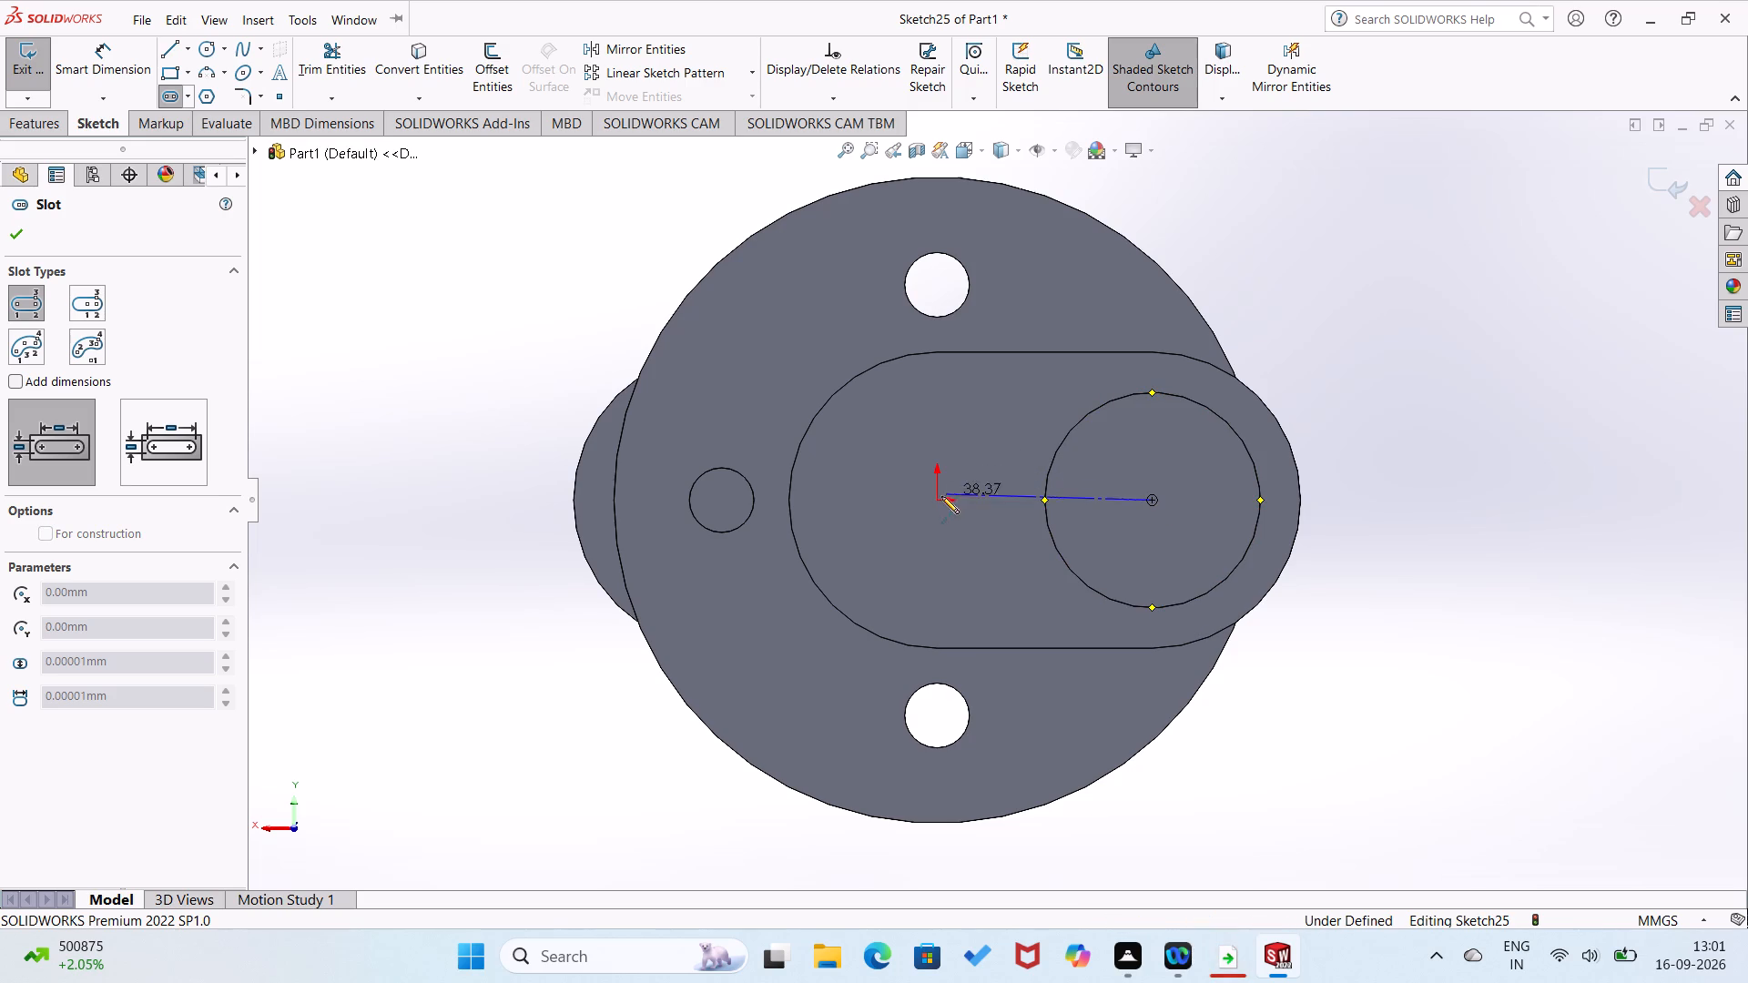
left_click(818, 501)
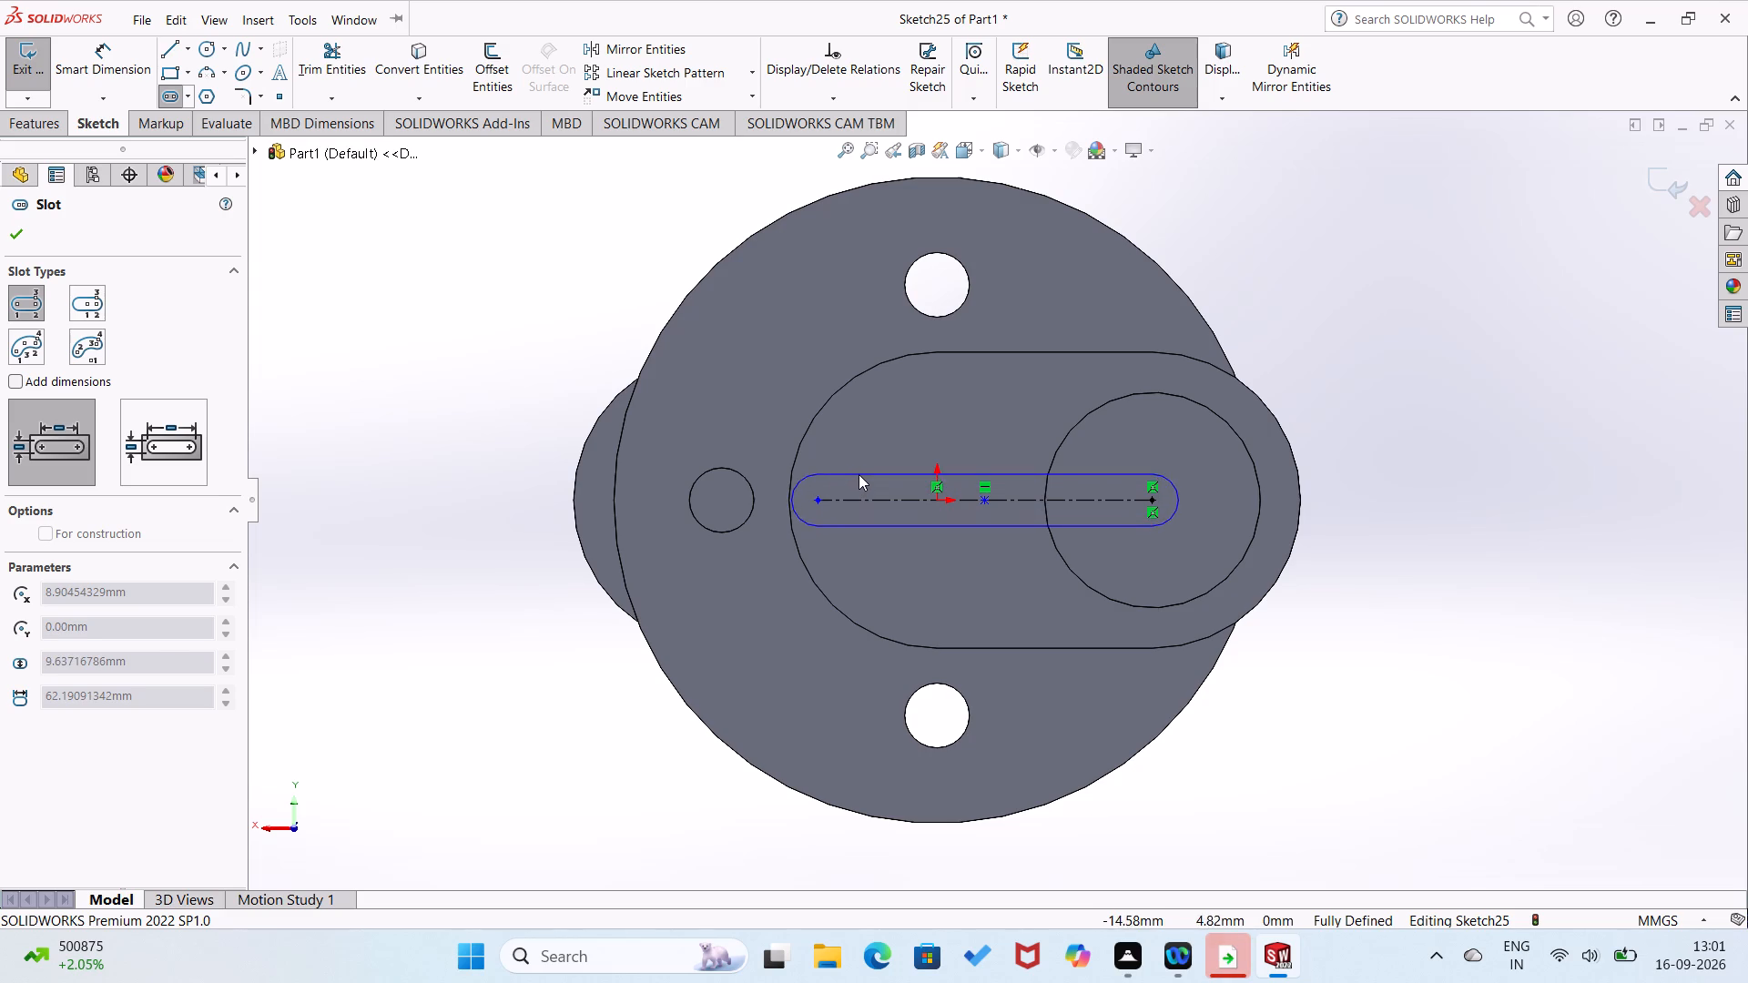
left_click(859, 474)
Dimension the slot's centre-to-centre length and set it to 80 mm.
right_click_drag(919, 438, 985, 280)
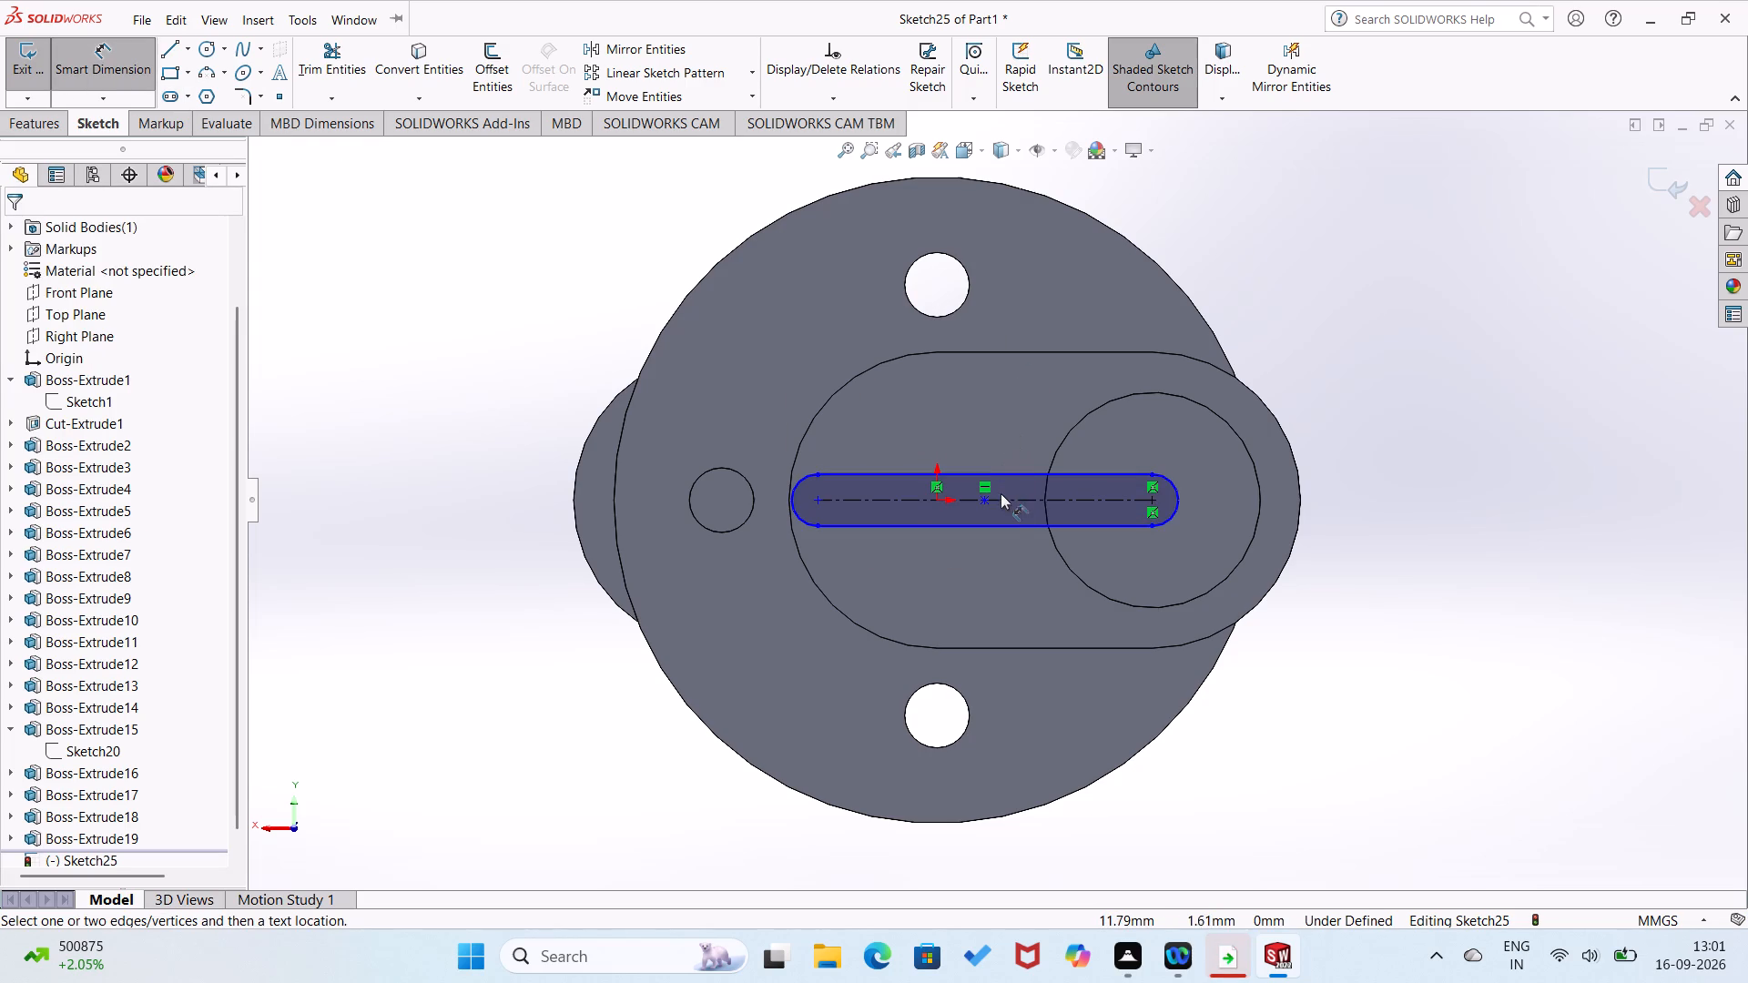
left_click(1001, 500)
left_click(1026, 446)
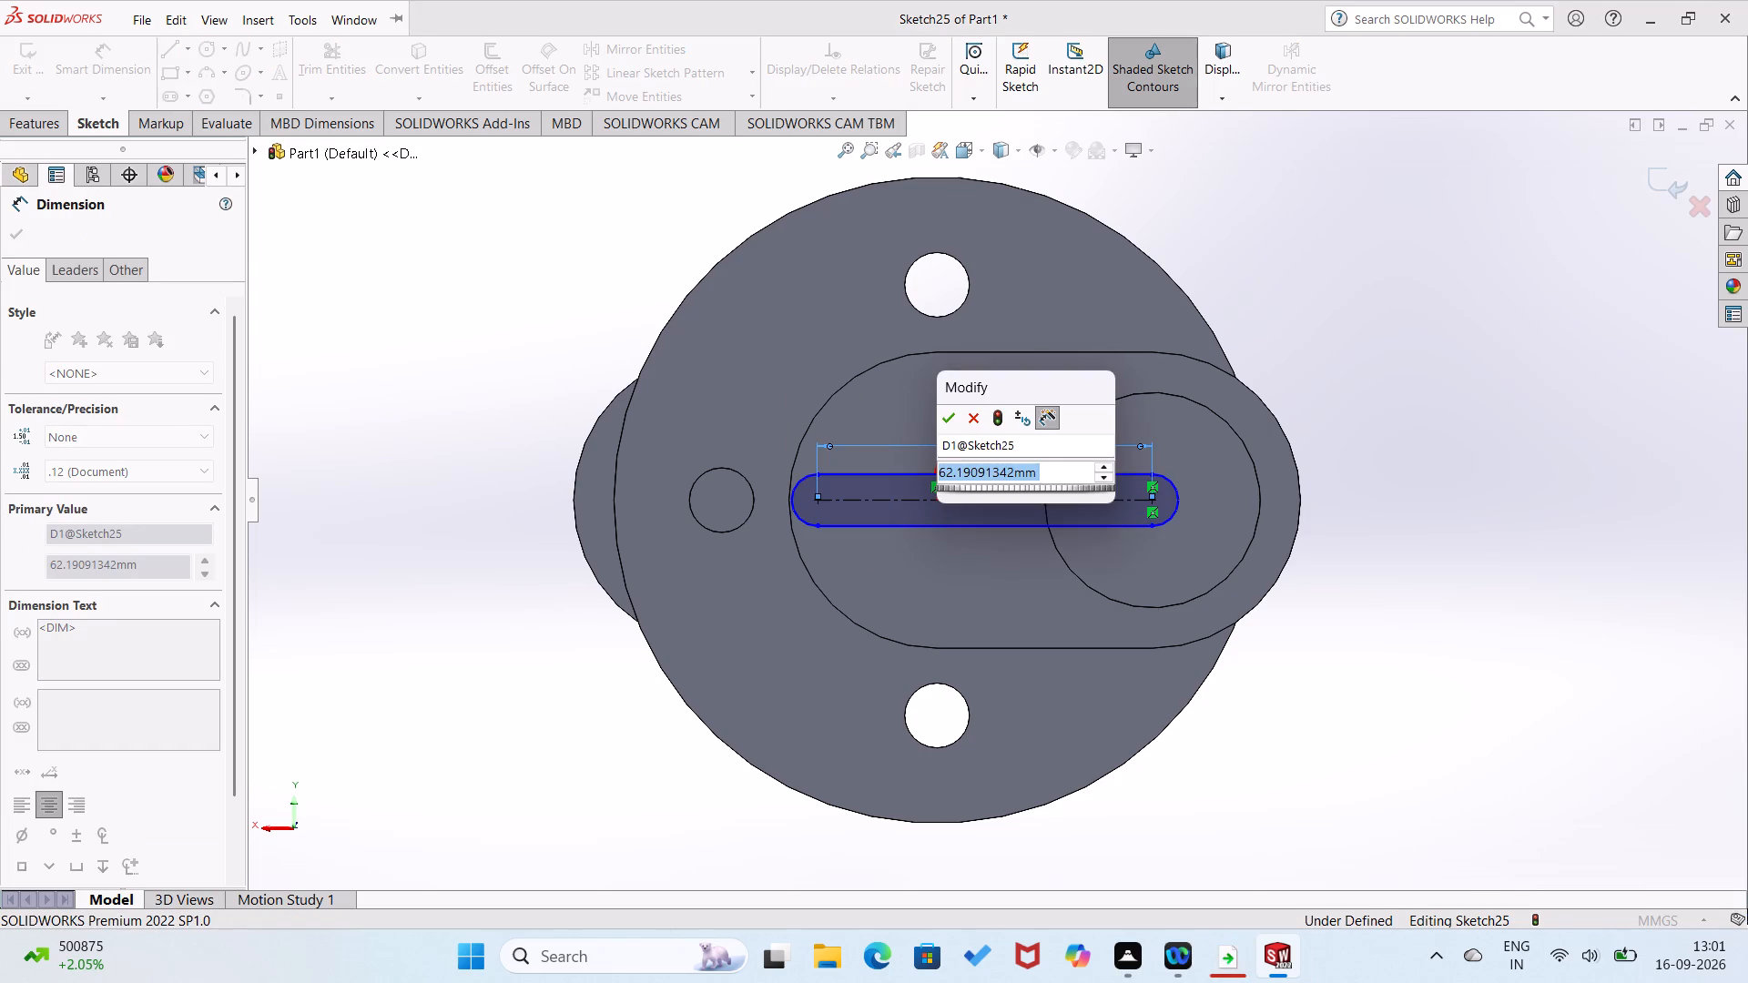
type("80")
key("Return")
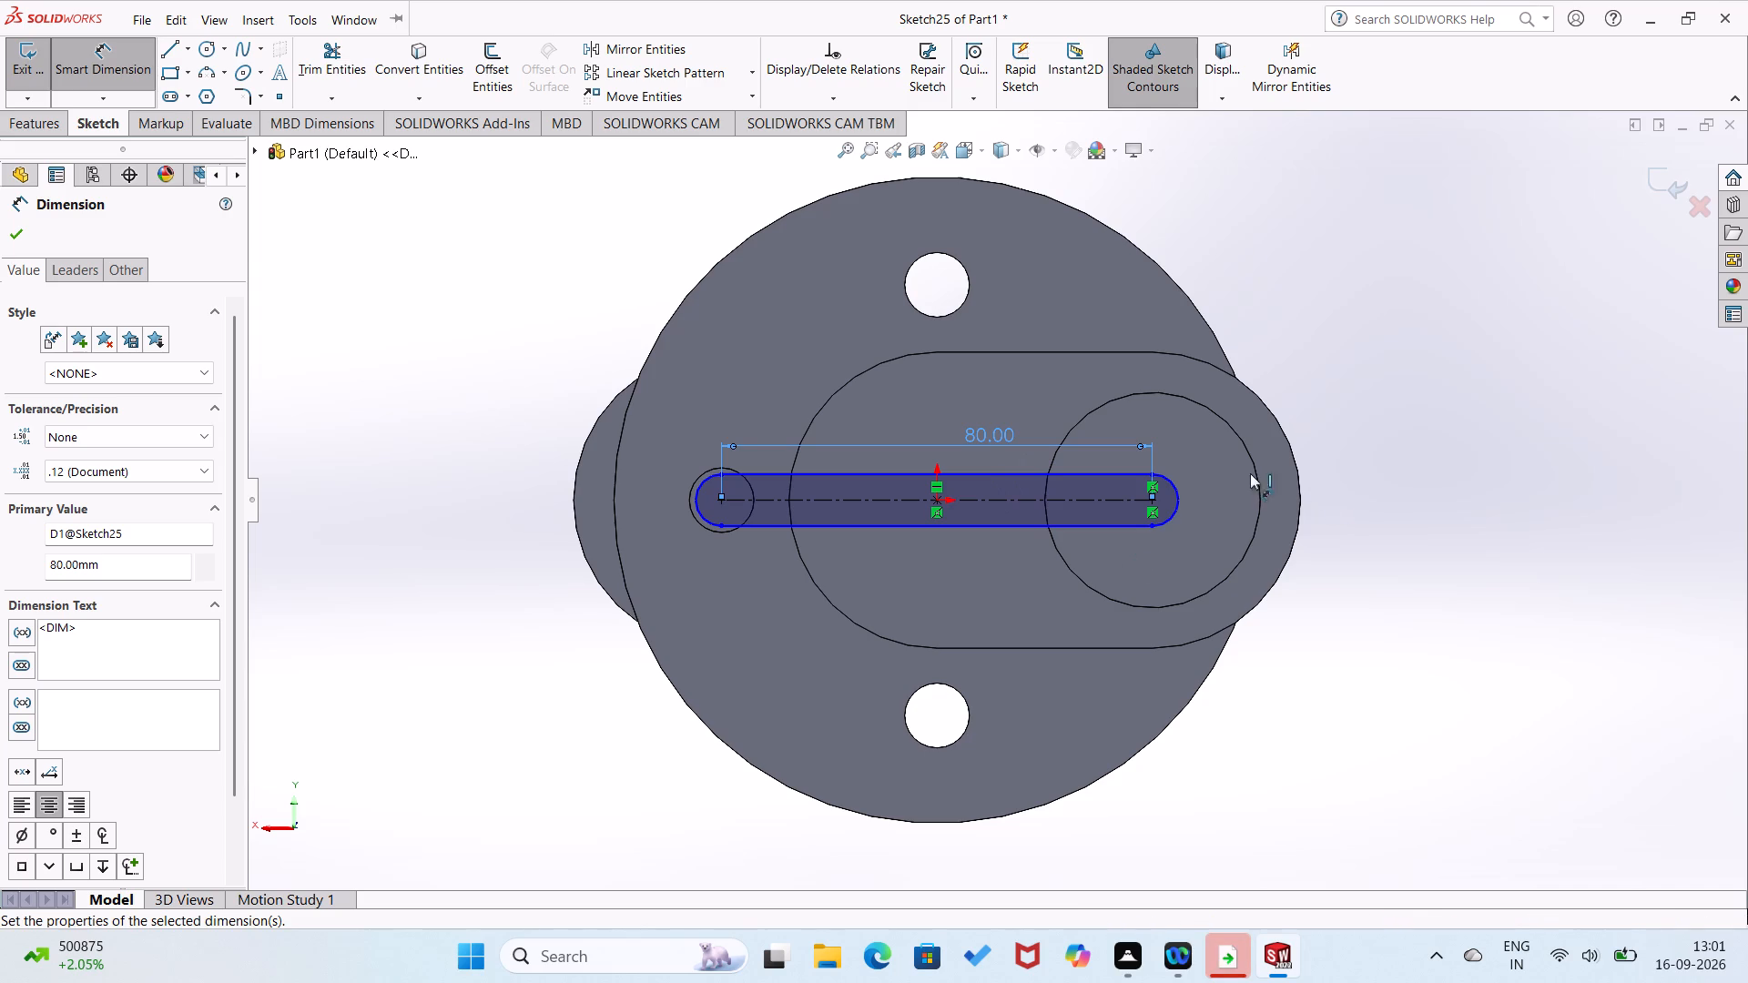
Dimension the radius of the slot's end arc at the crankpin centre and set it to 27.5 mm.
left_click(1178, 502)
left_click(1316, 419)
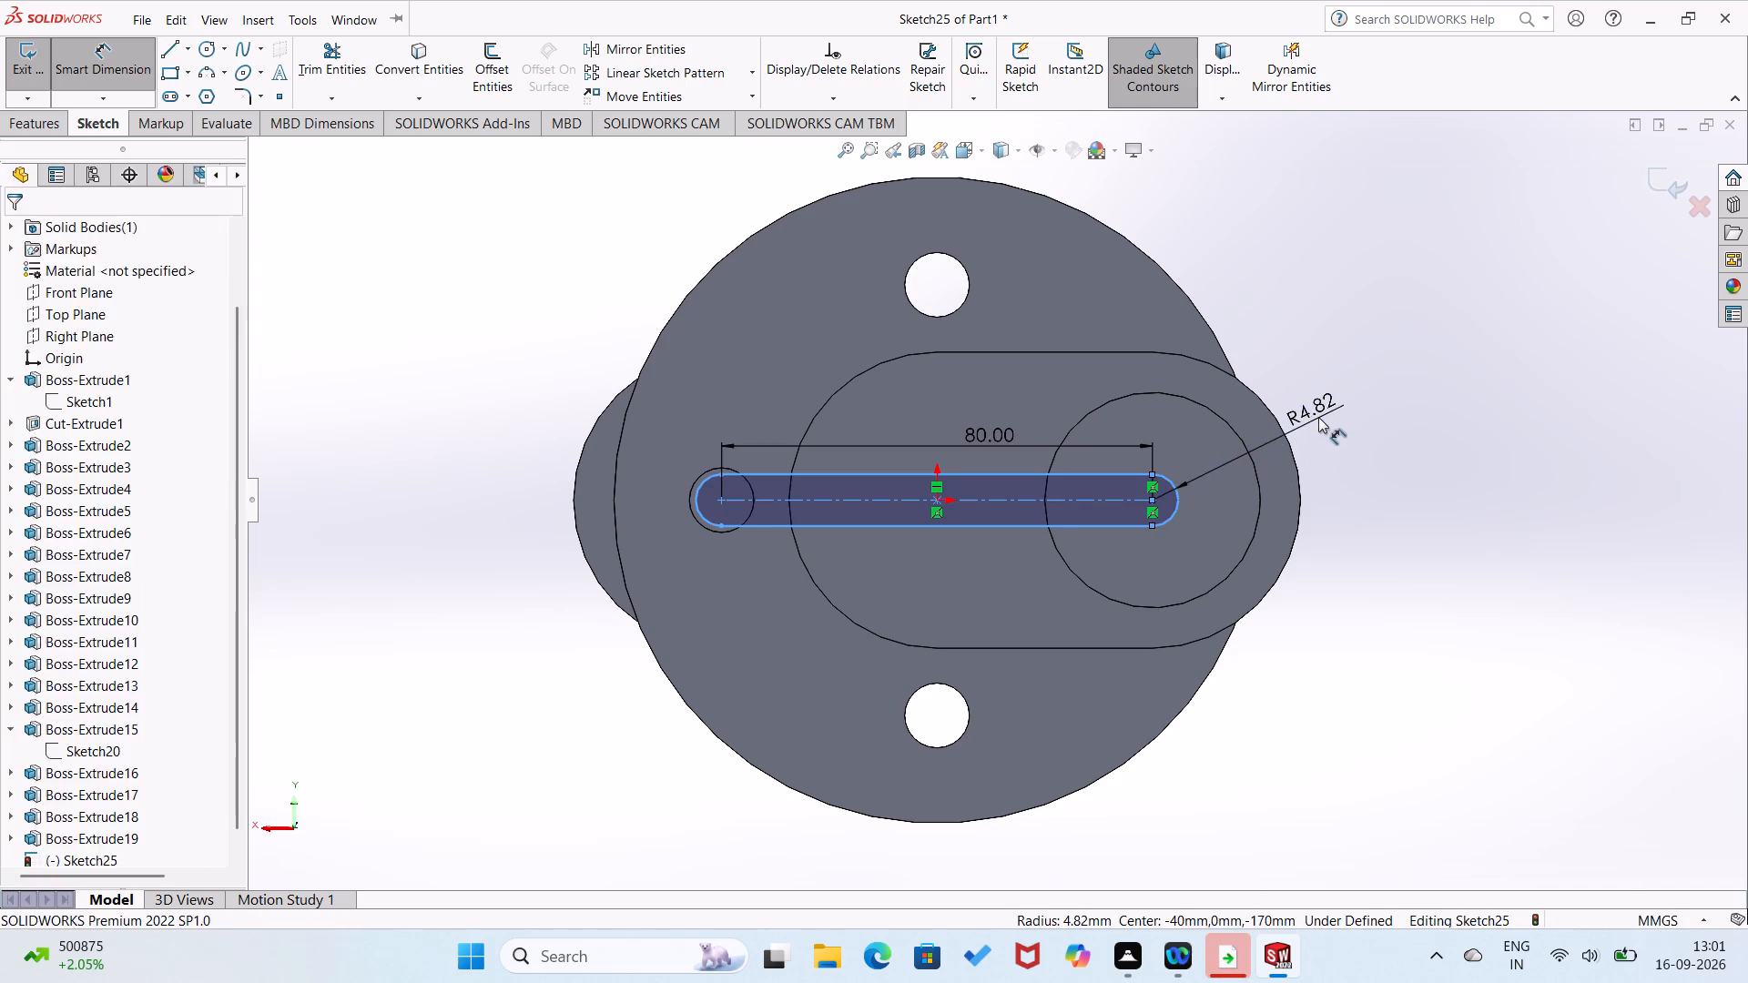
key("2")
type("7.5")
key("Return")
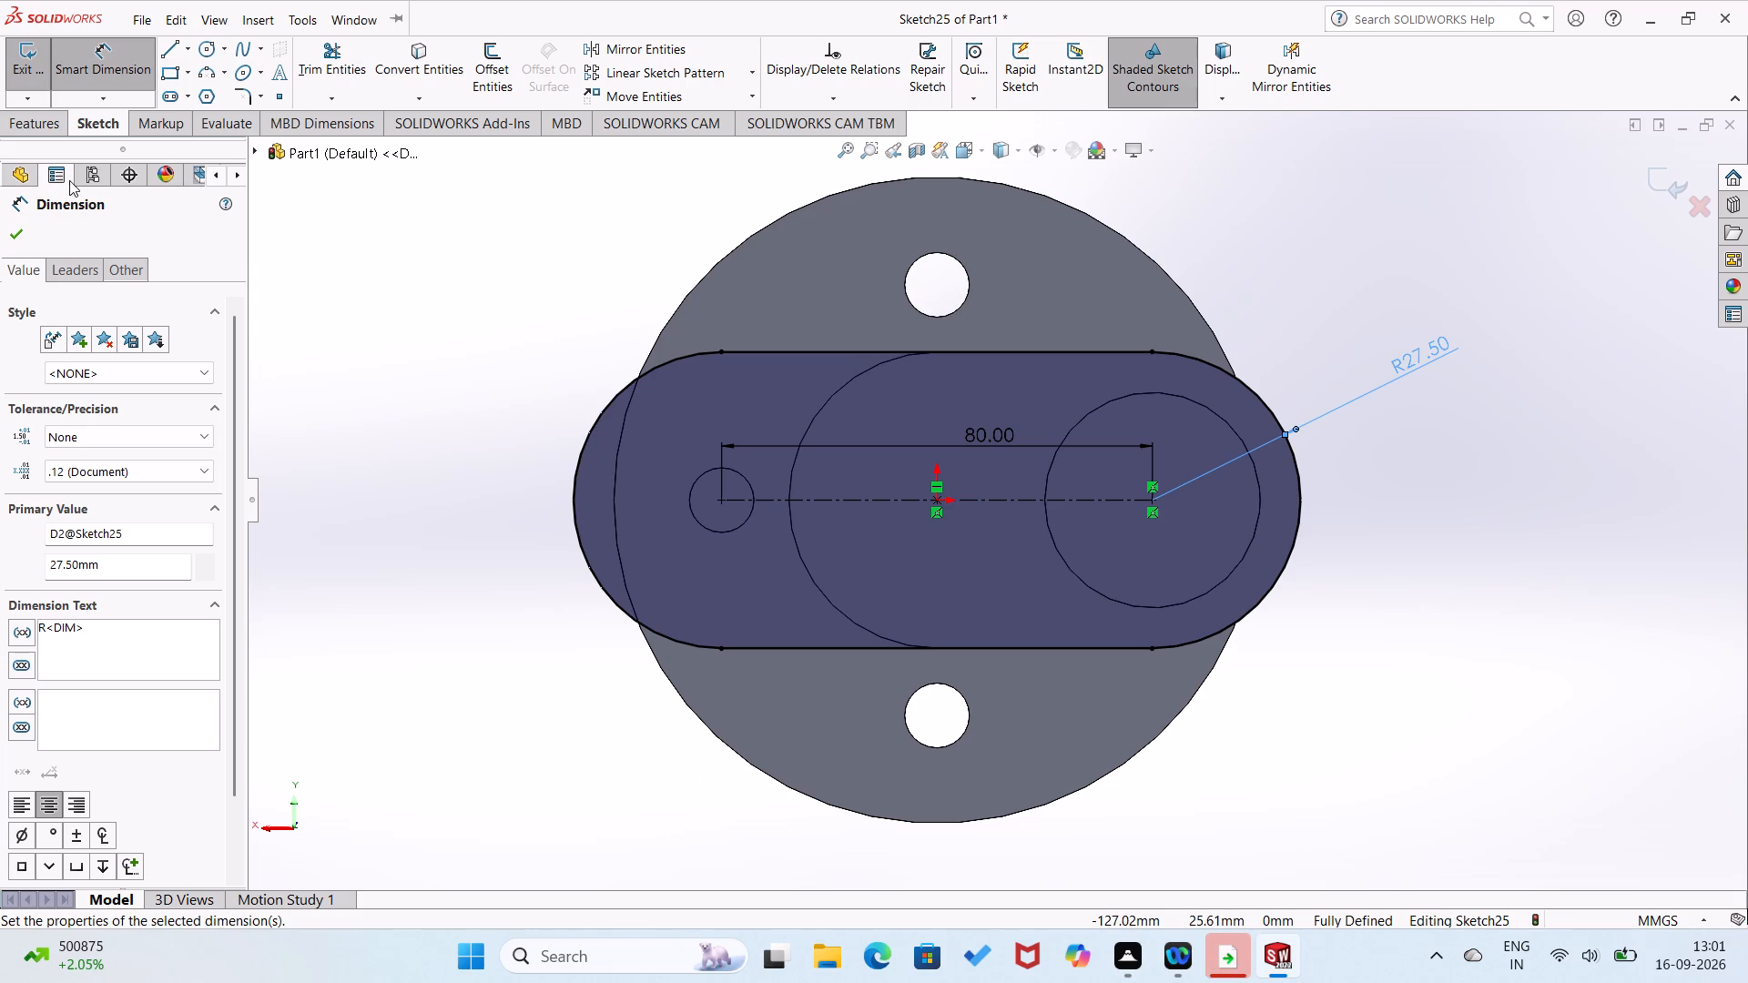
left_click(267, 258)
left_click(461, 309)
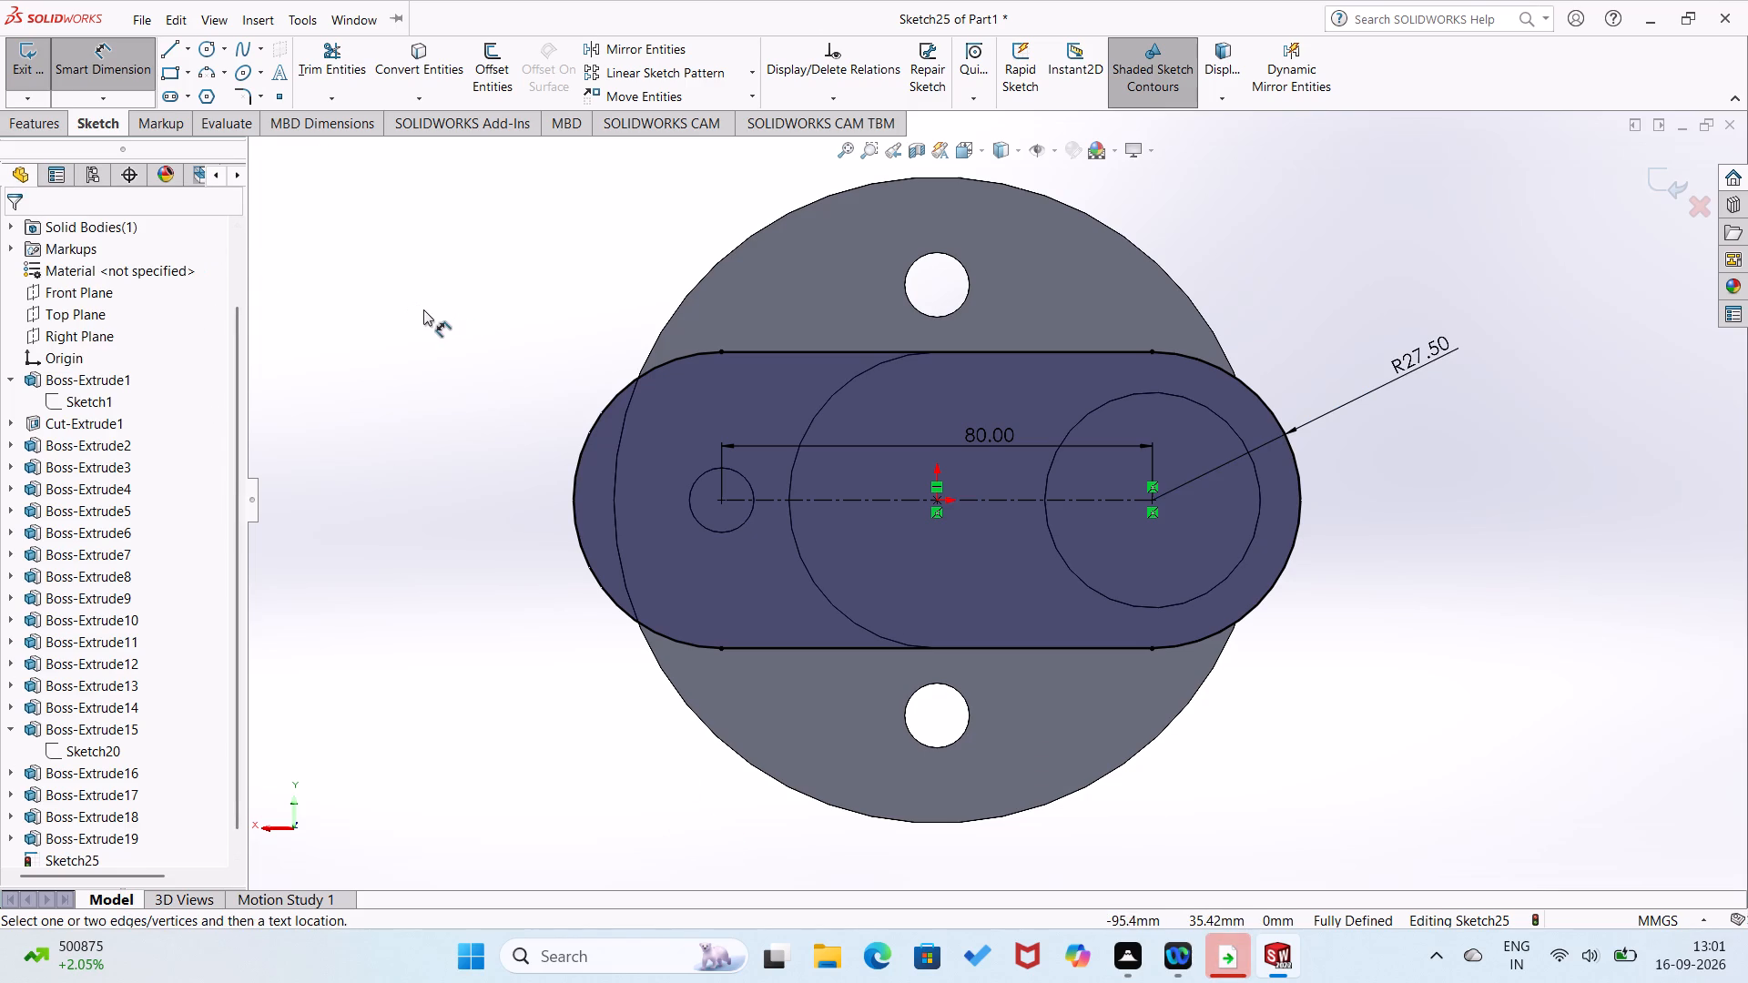
left_click(423, 309)
Extrude the slot profile on the crankpin's end as a blind boss 30 mm deep, merged with the body.
left_click(44, 129)
left_click(29, 91)
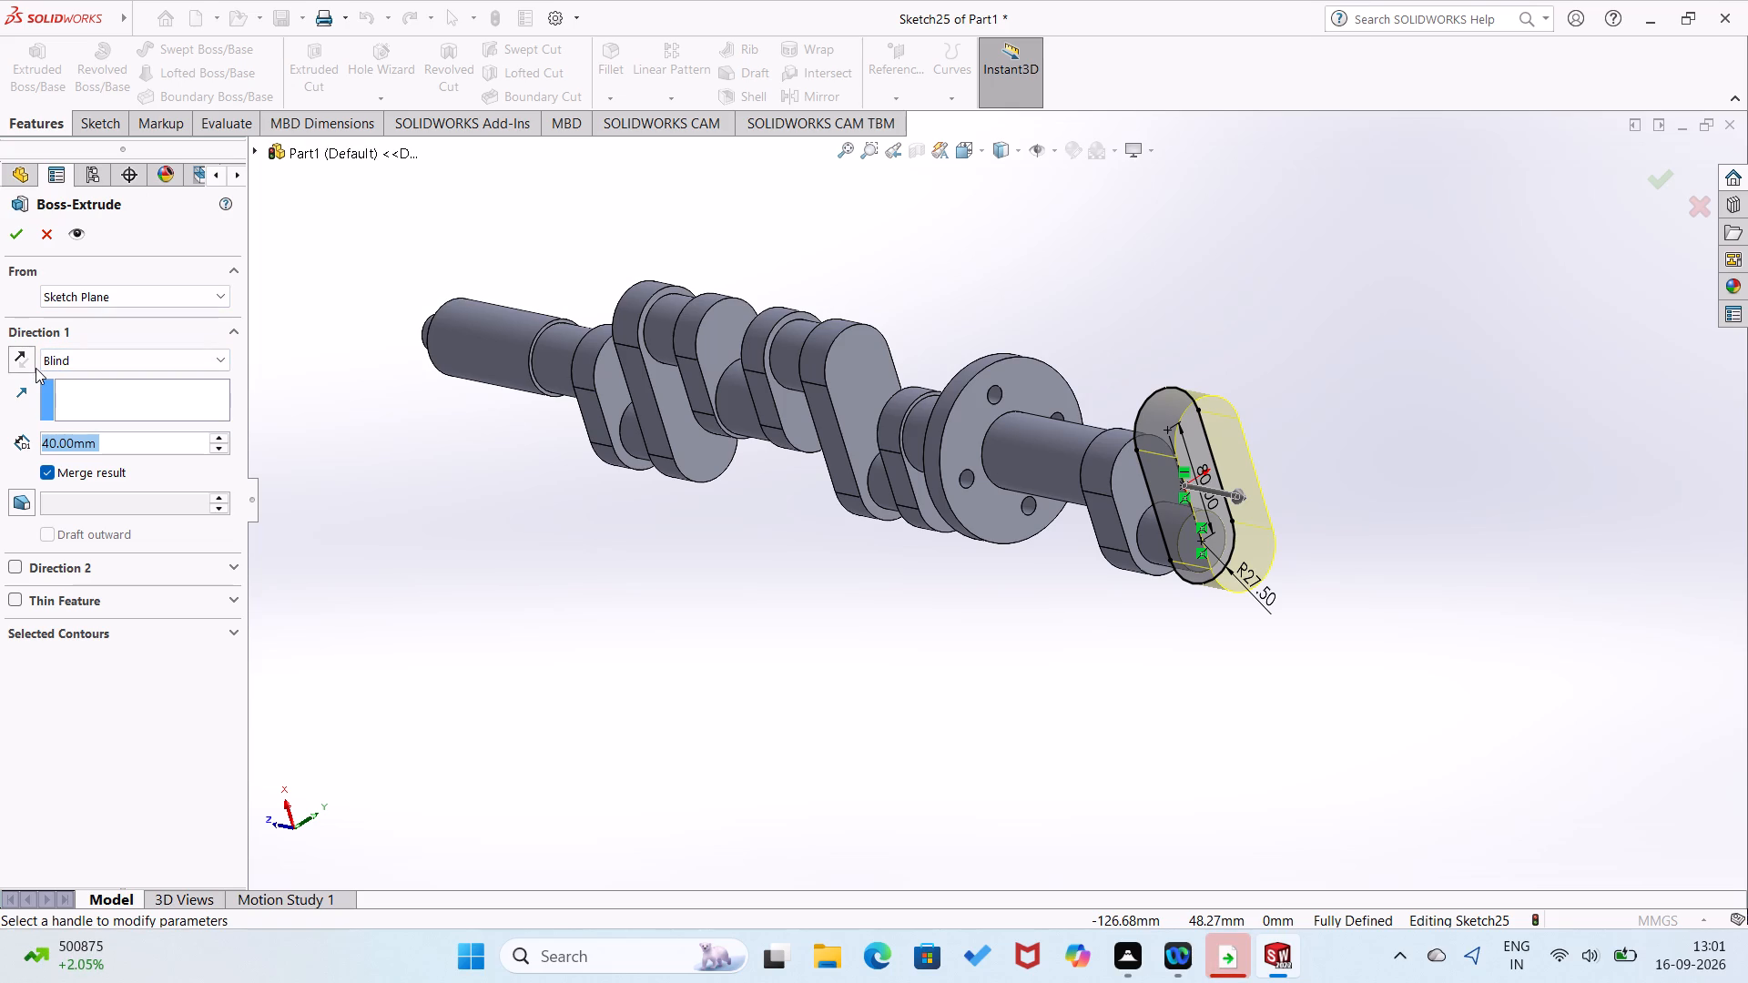
type("30")
key("Return")
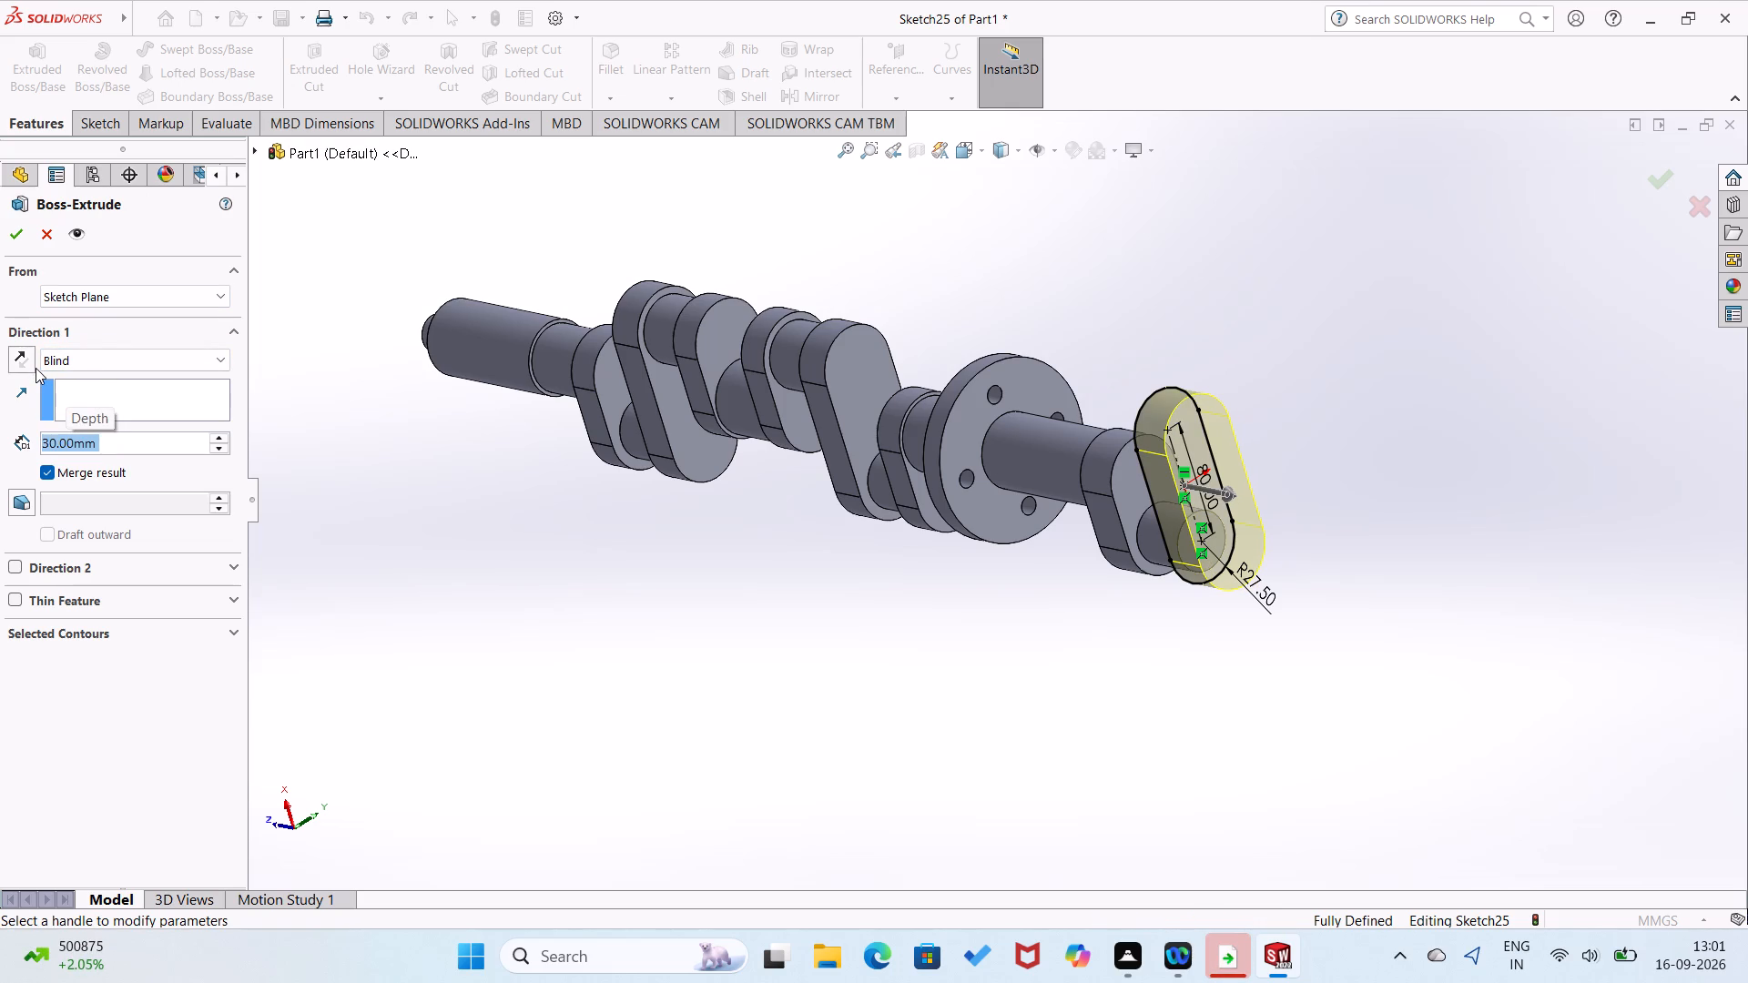
left_click(23, 239)
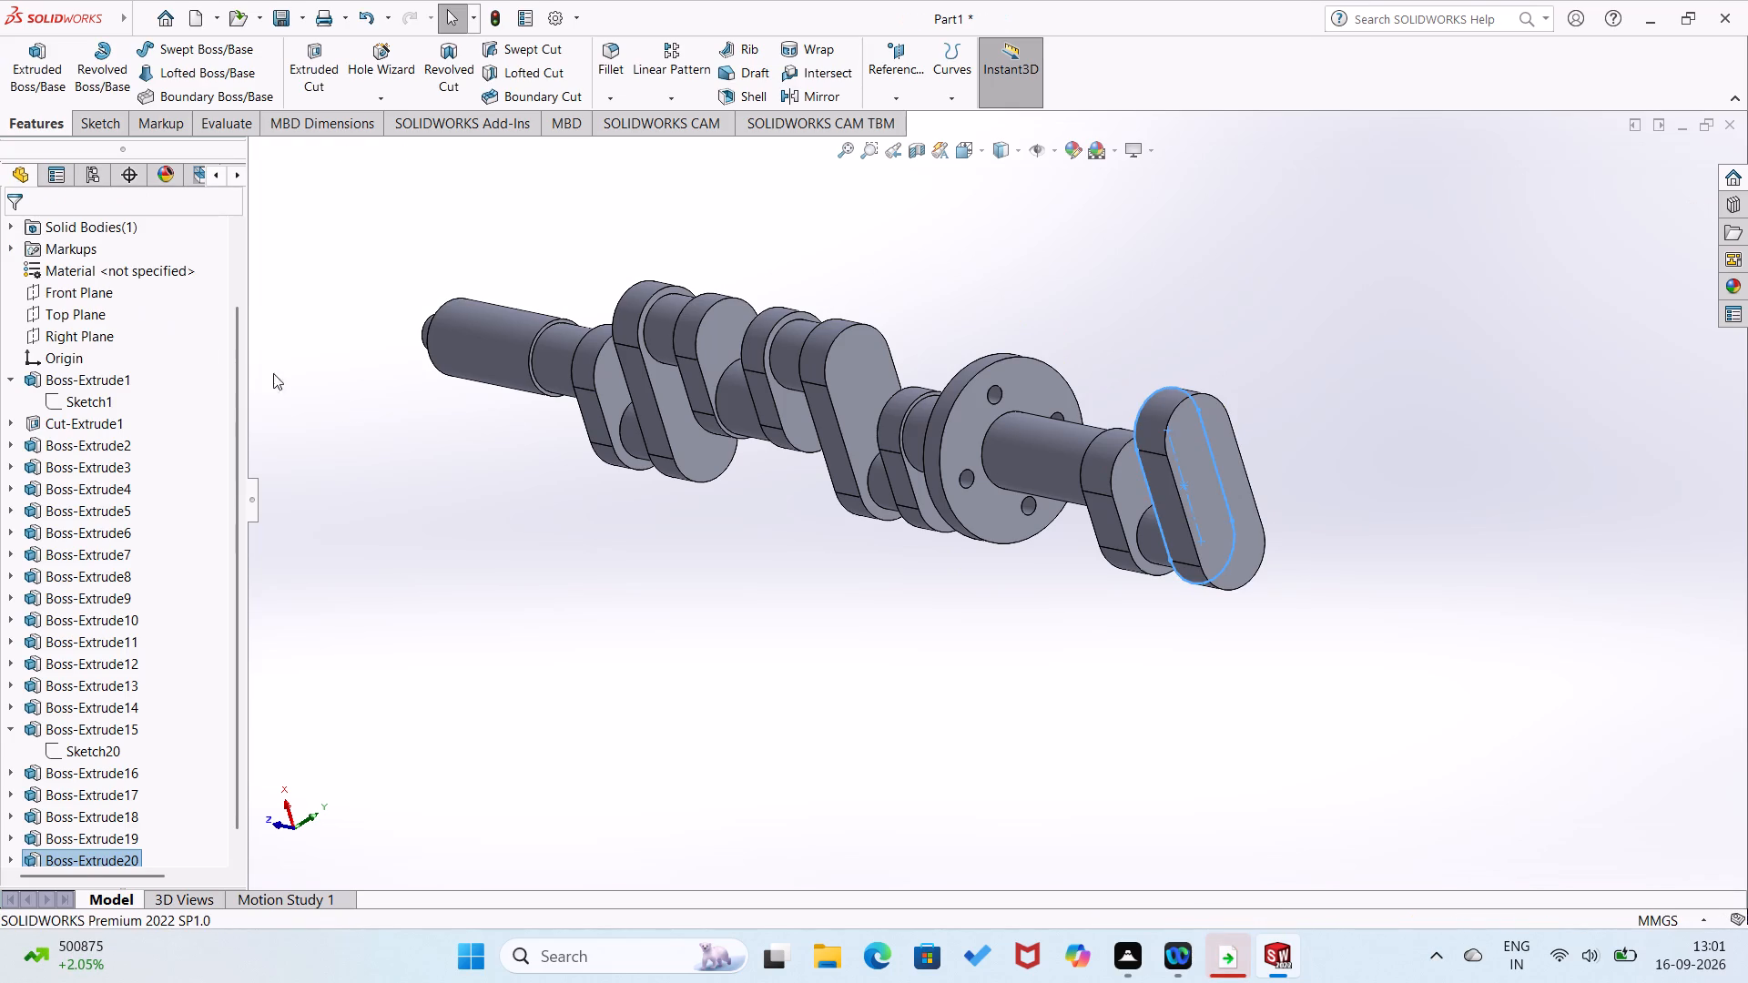
left_click(355, 405)
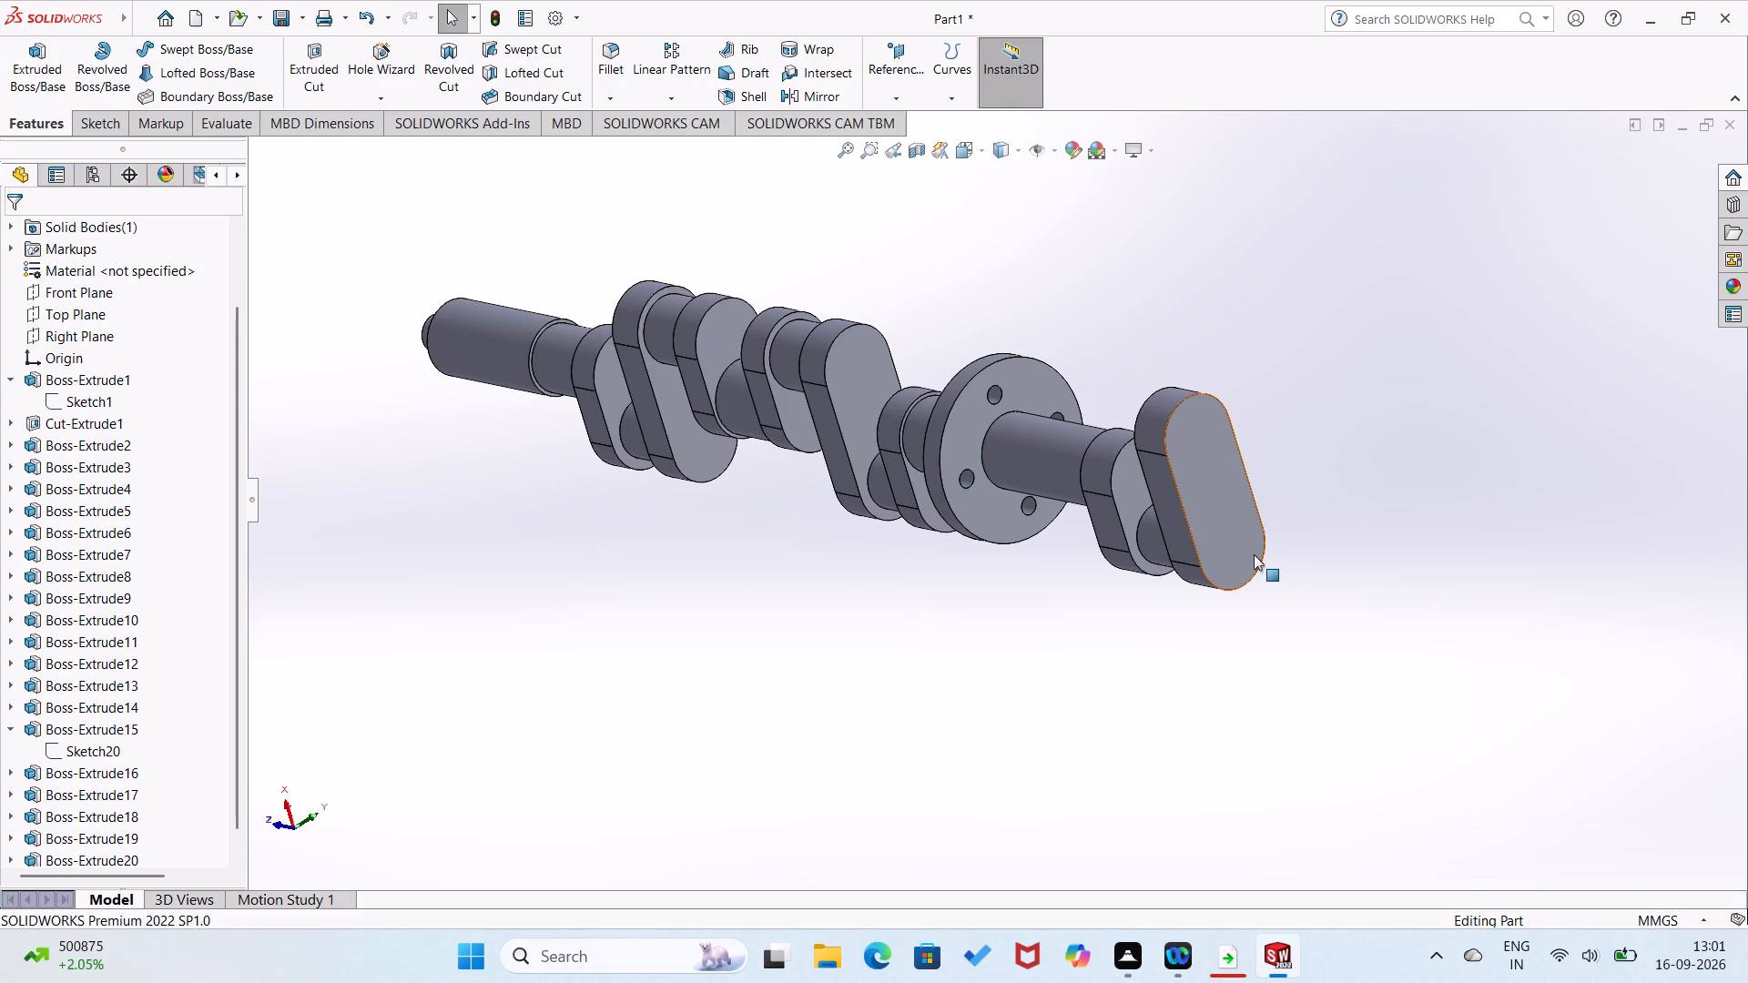
On the last web's end face, sketch a circle of about 20 mm diameter centred on the end arc opposite the existing crankpin.
left_click(1252, 553)
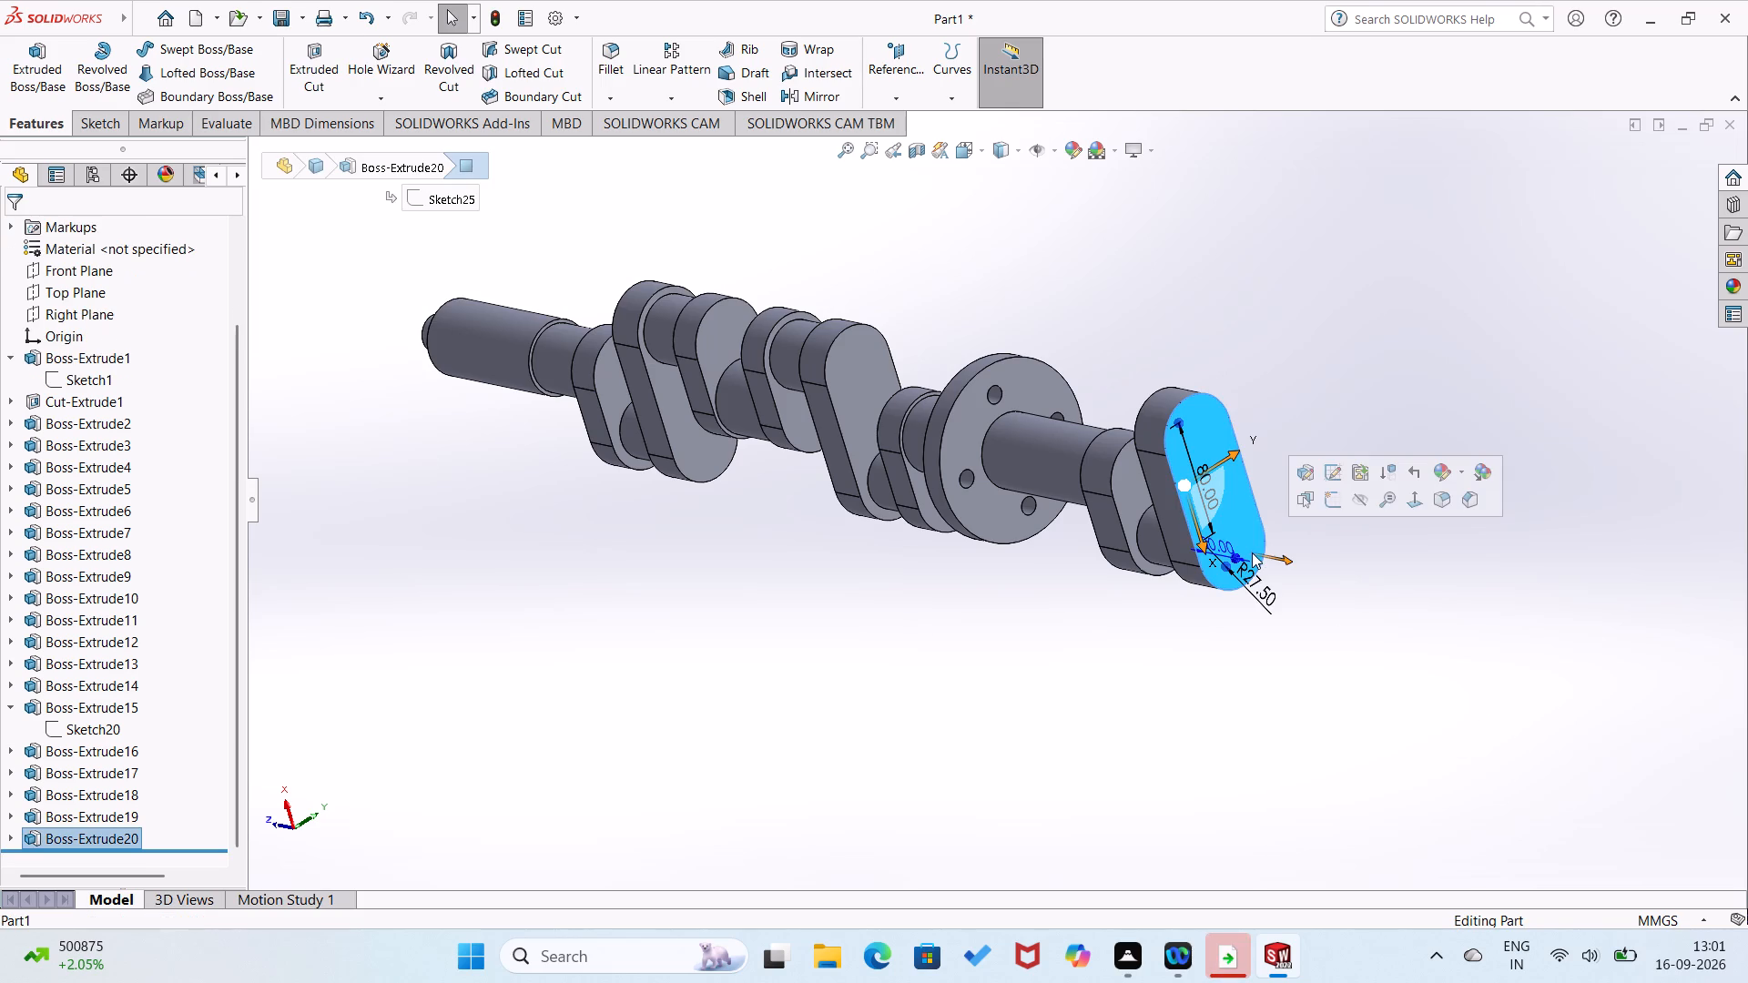
left_click(1330, 506)
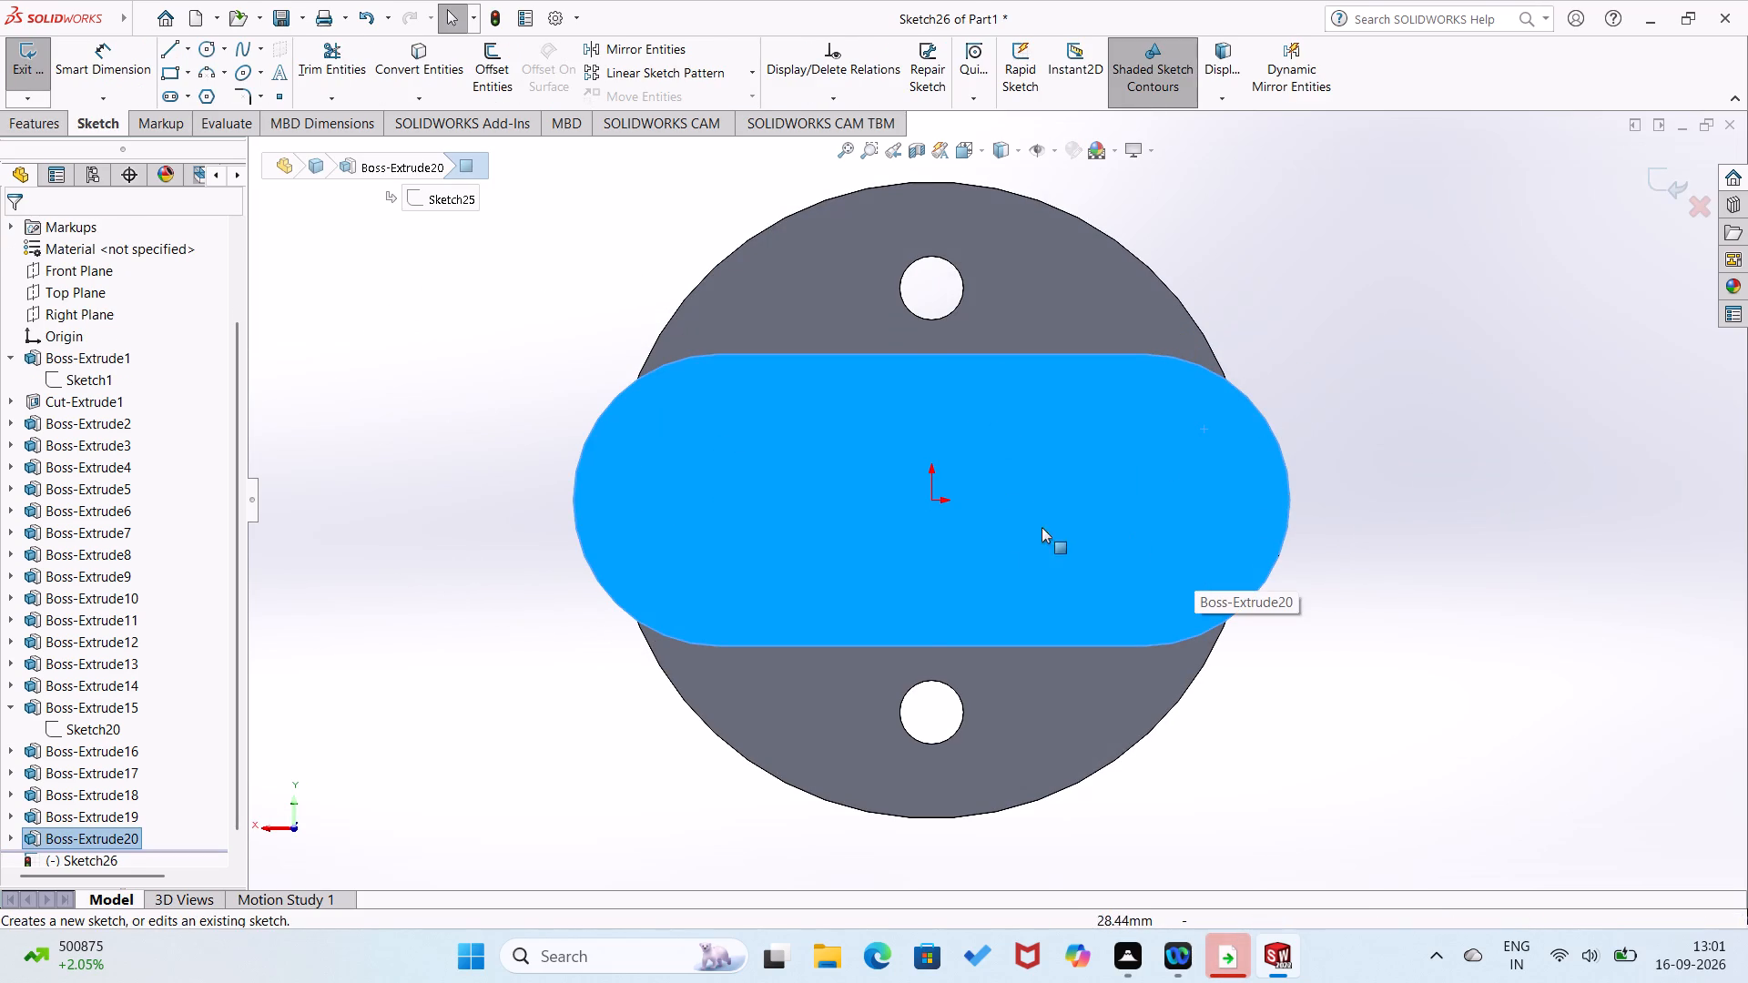
left_click(203, 636)
left_click(368, 597)
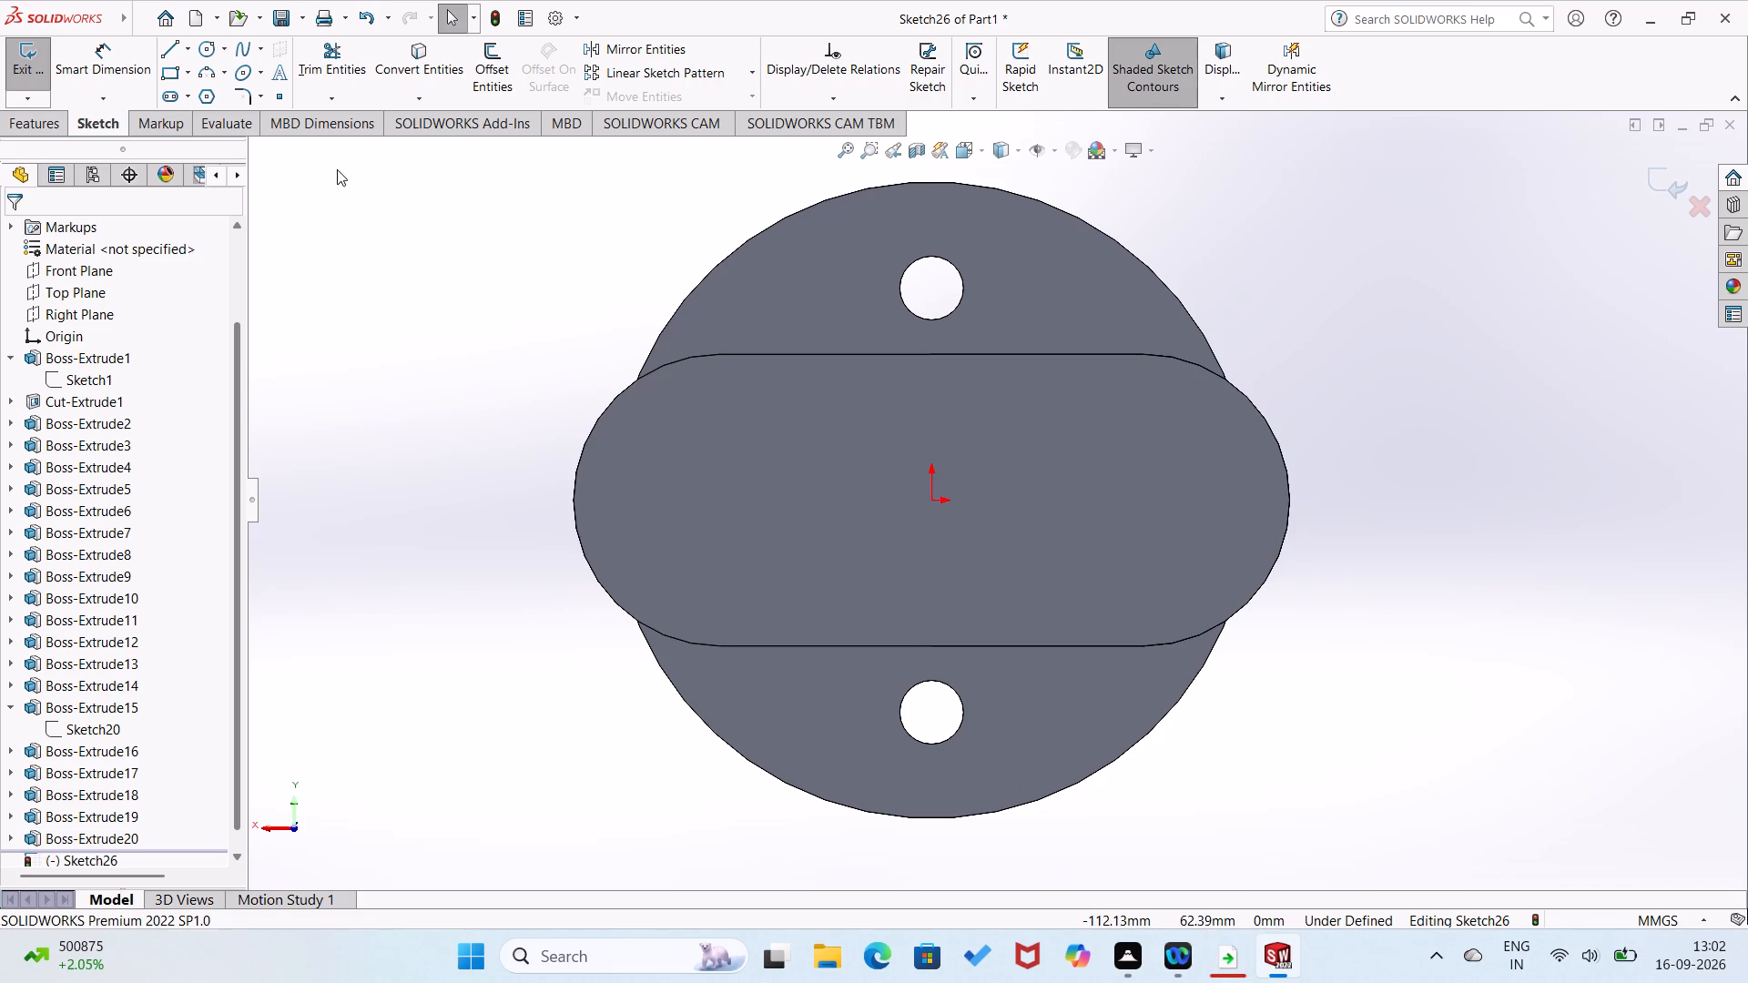
left_click(213, 50)
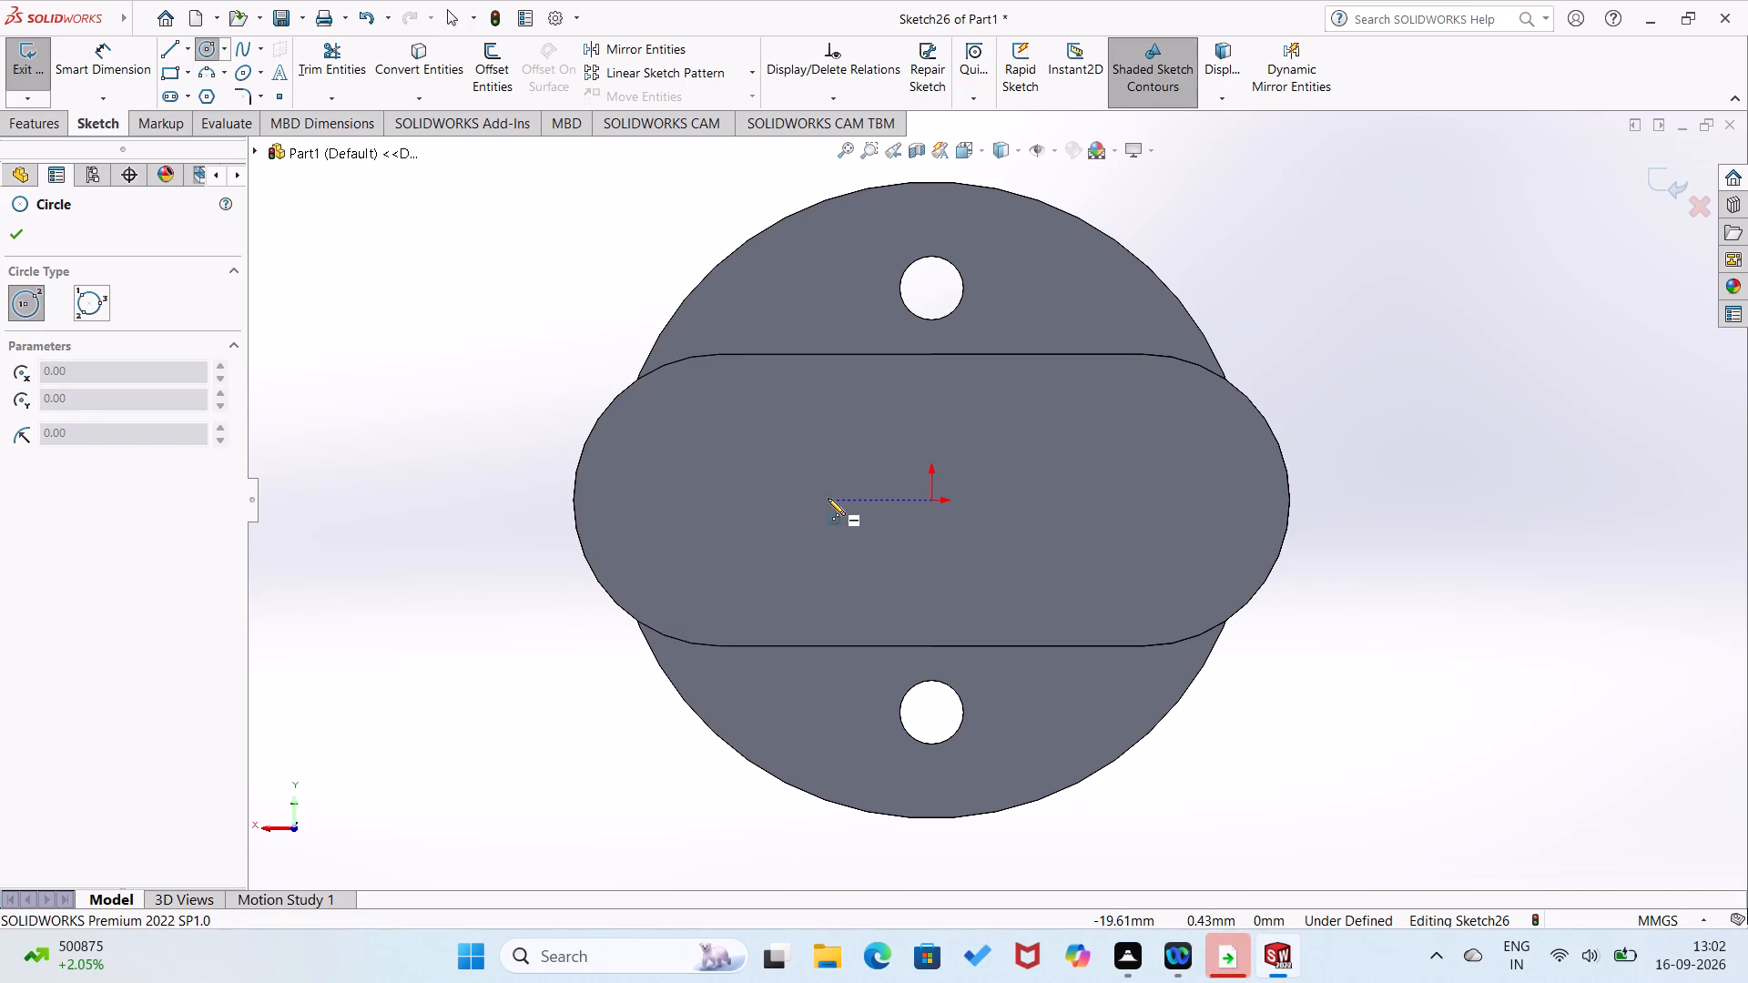
left_click(719, 500)
left_click(744, 547)
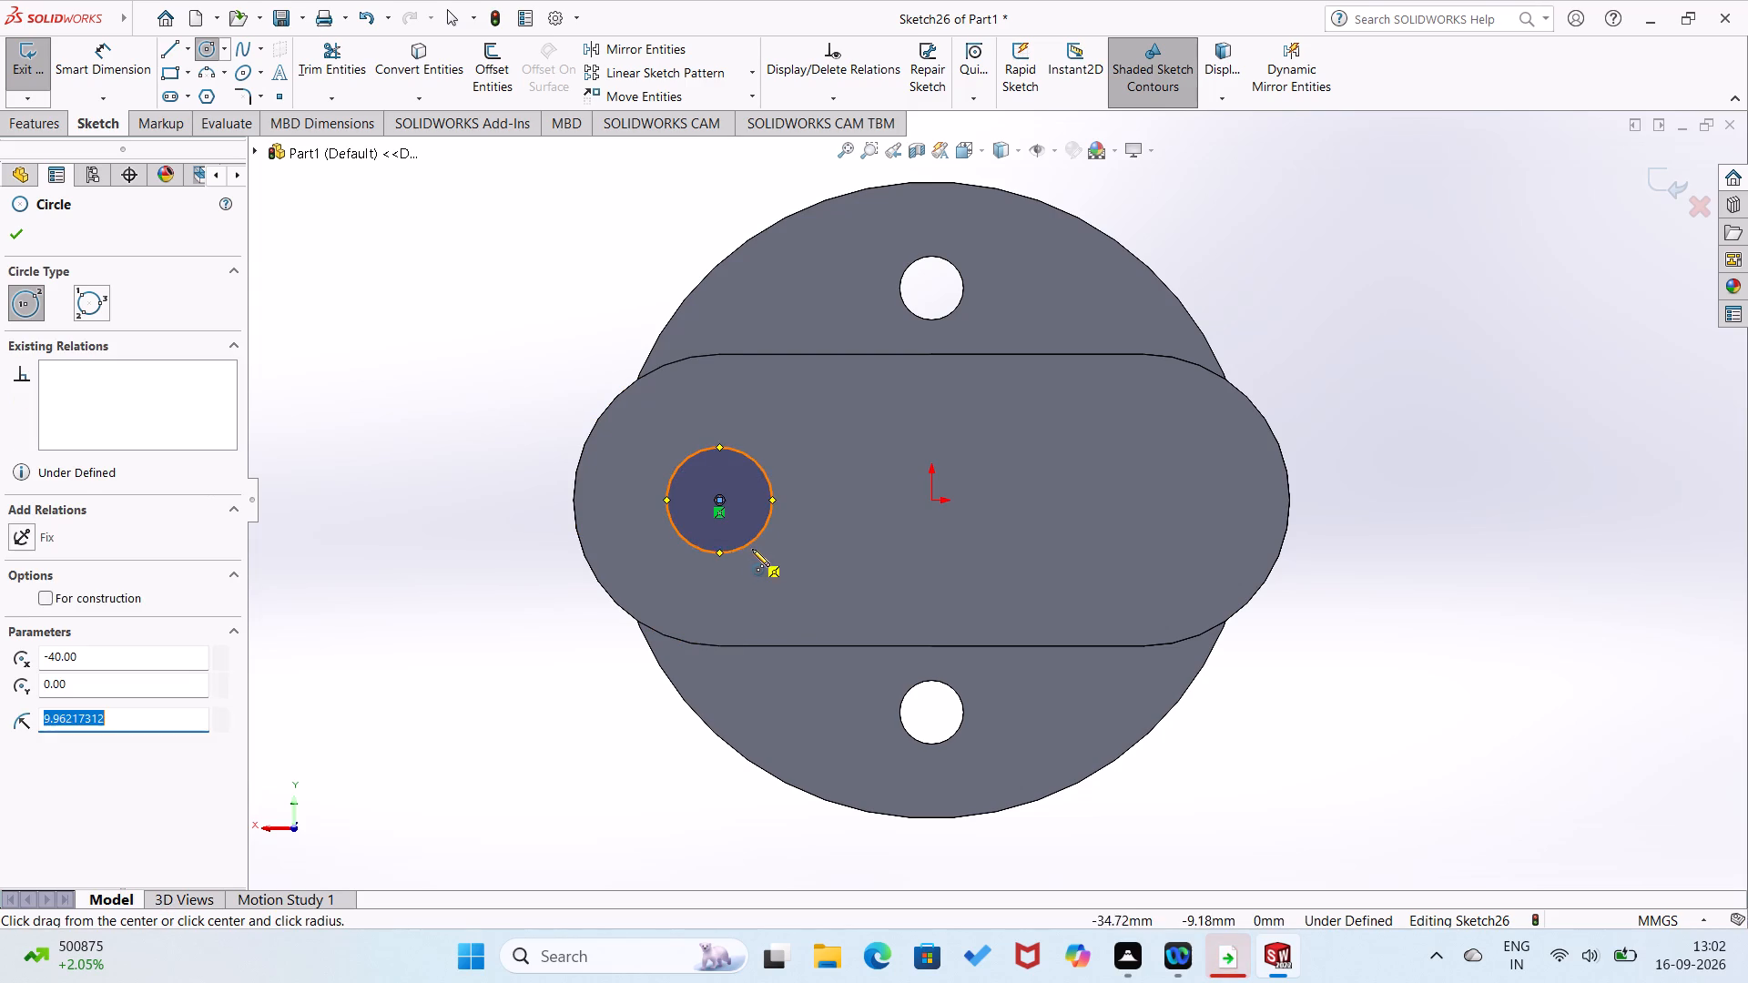
Dimension the circle's diameter and set it to 40 mm.
right_click_drag(767, 548, 841, 430)
left_click(772, 509)
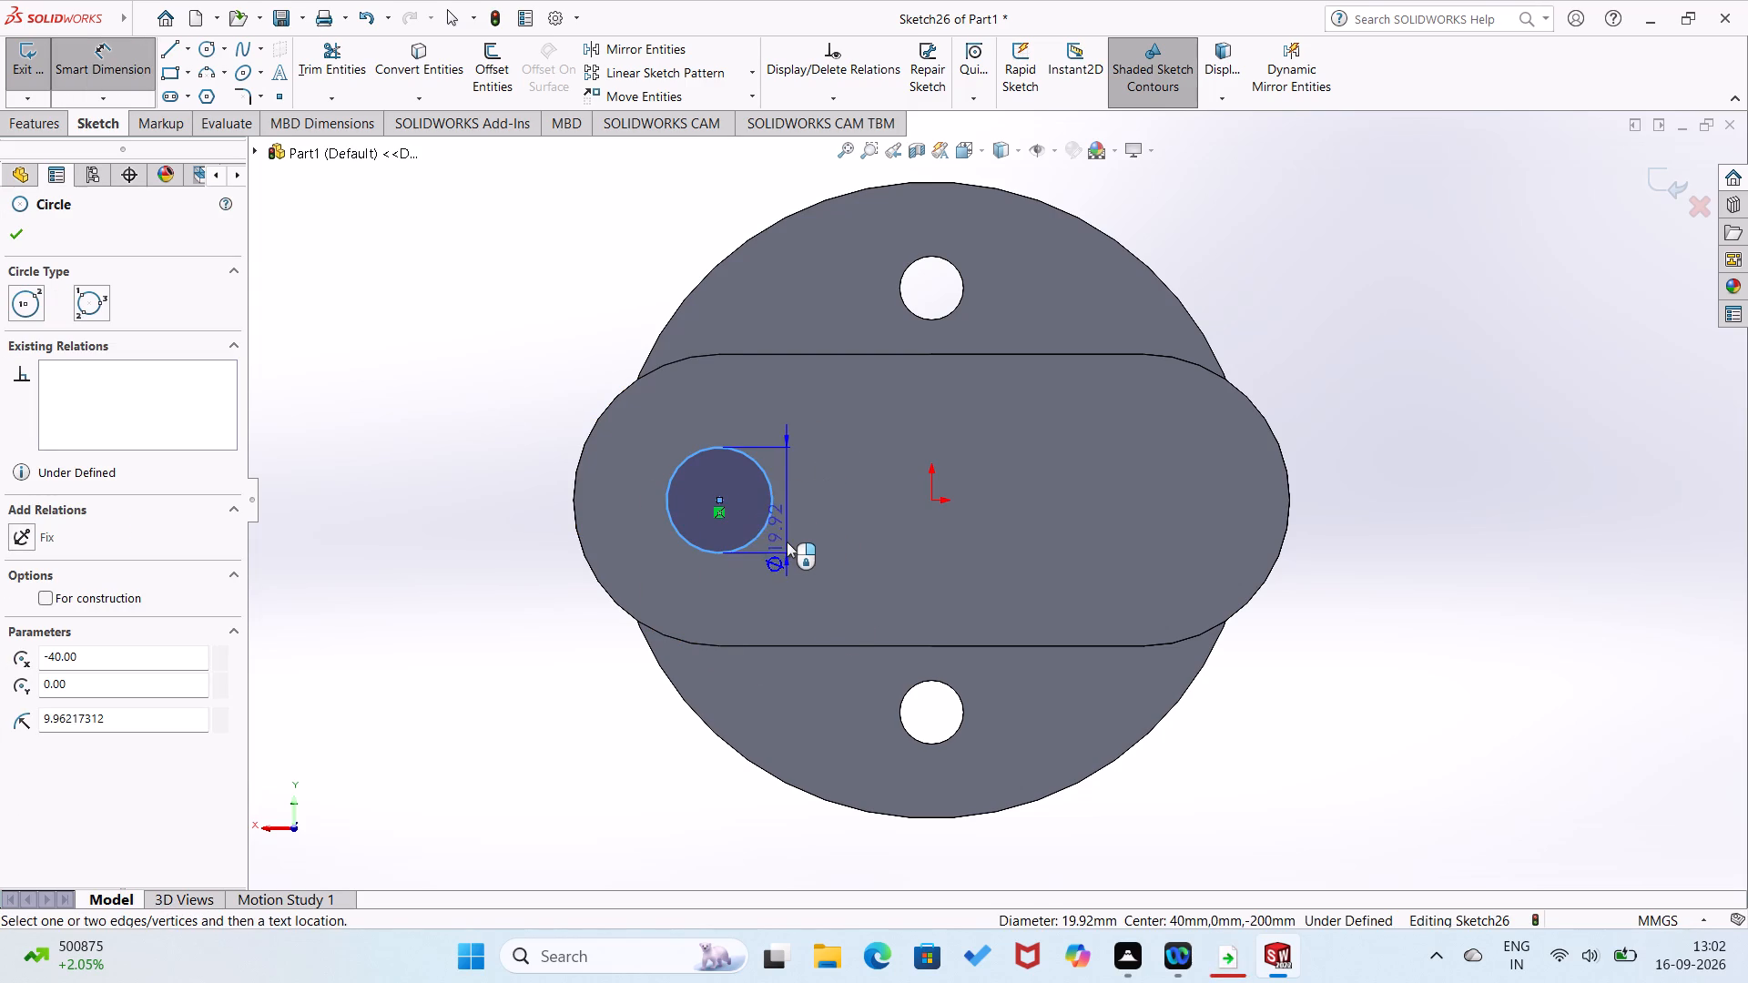
left_click(794, 556)
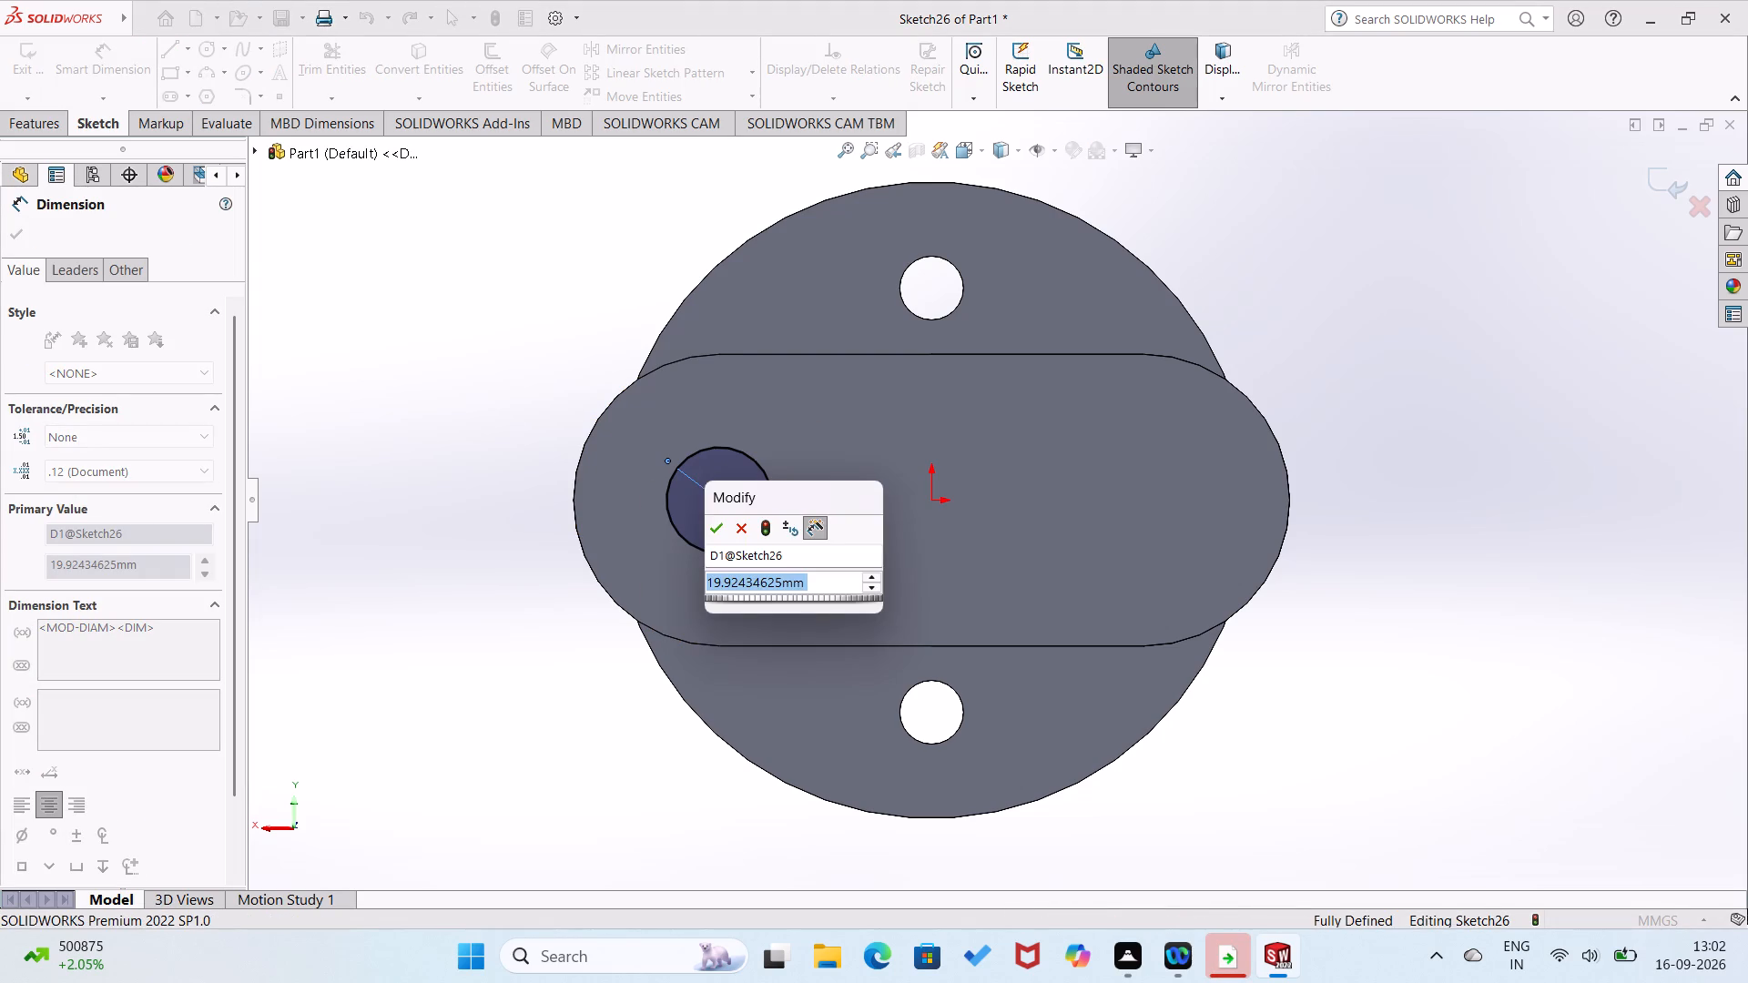
type("40")
key("Return")
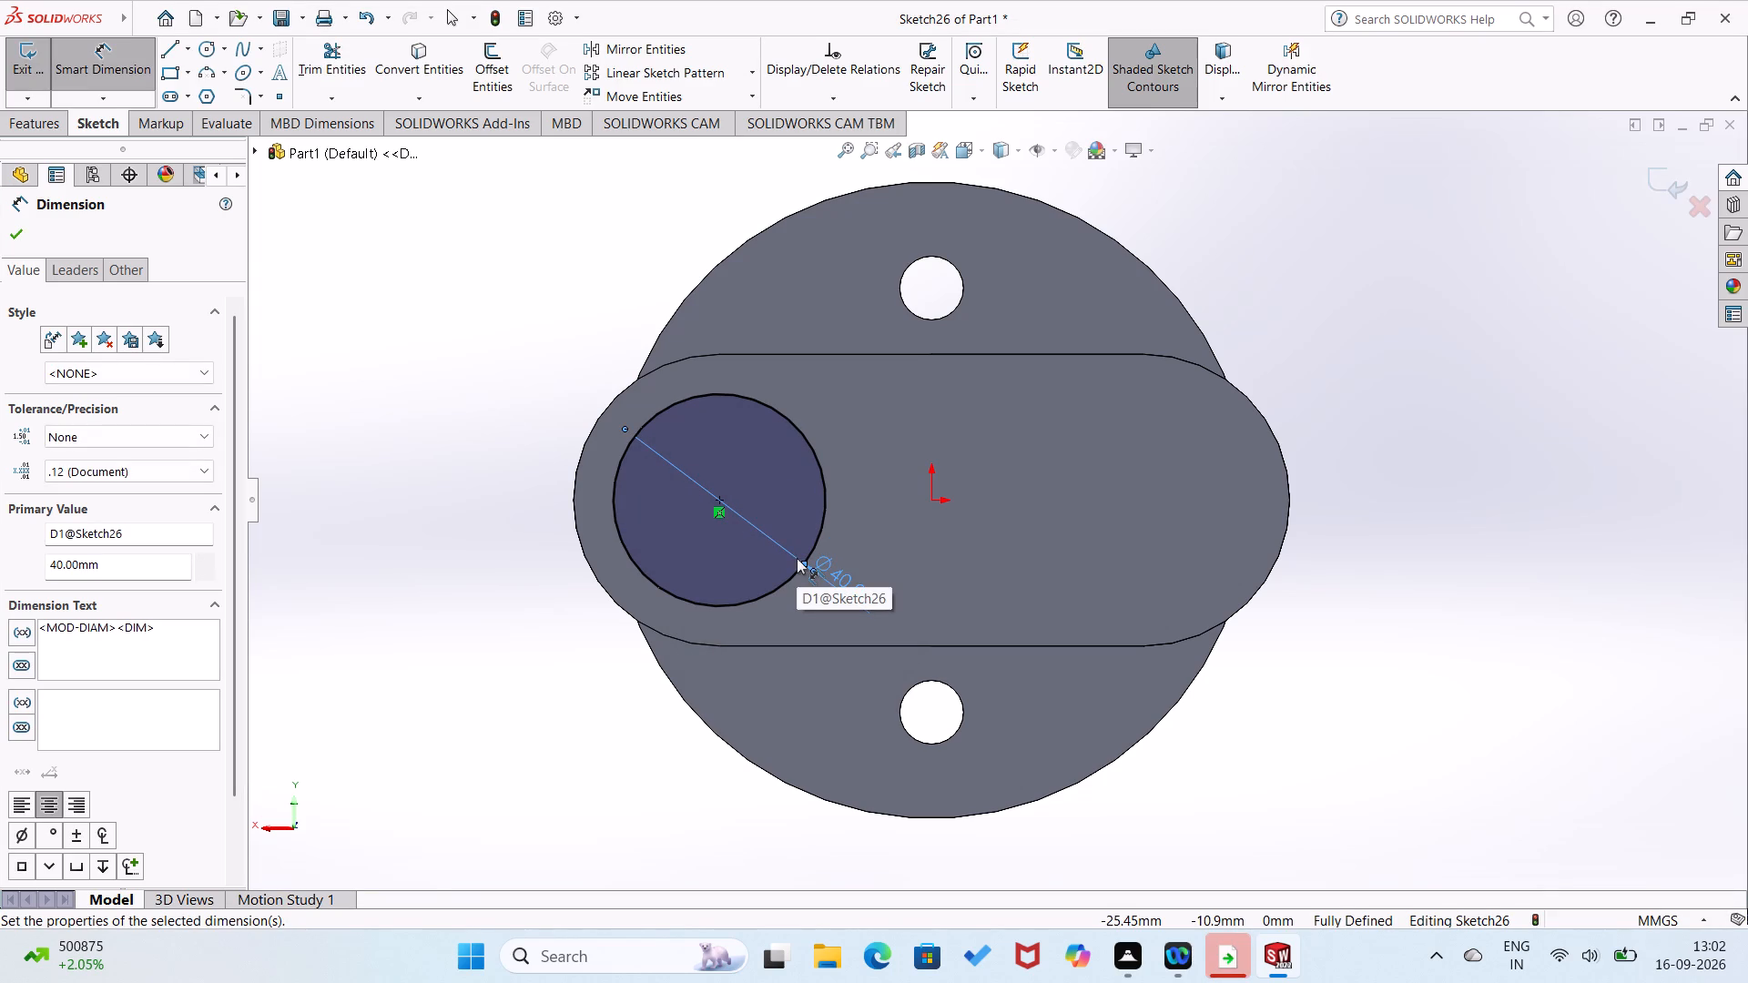
Change the circle's diameter to 30 mm.
double_click(853, 574)
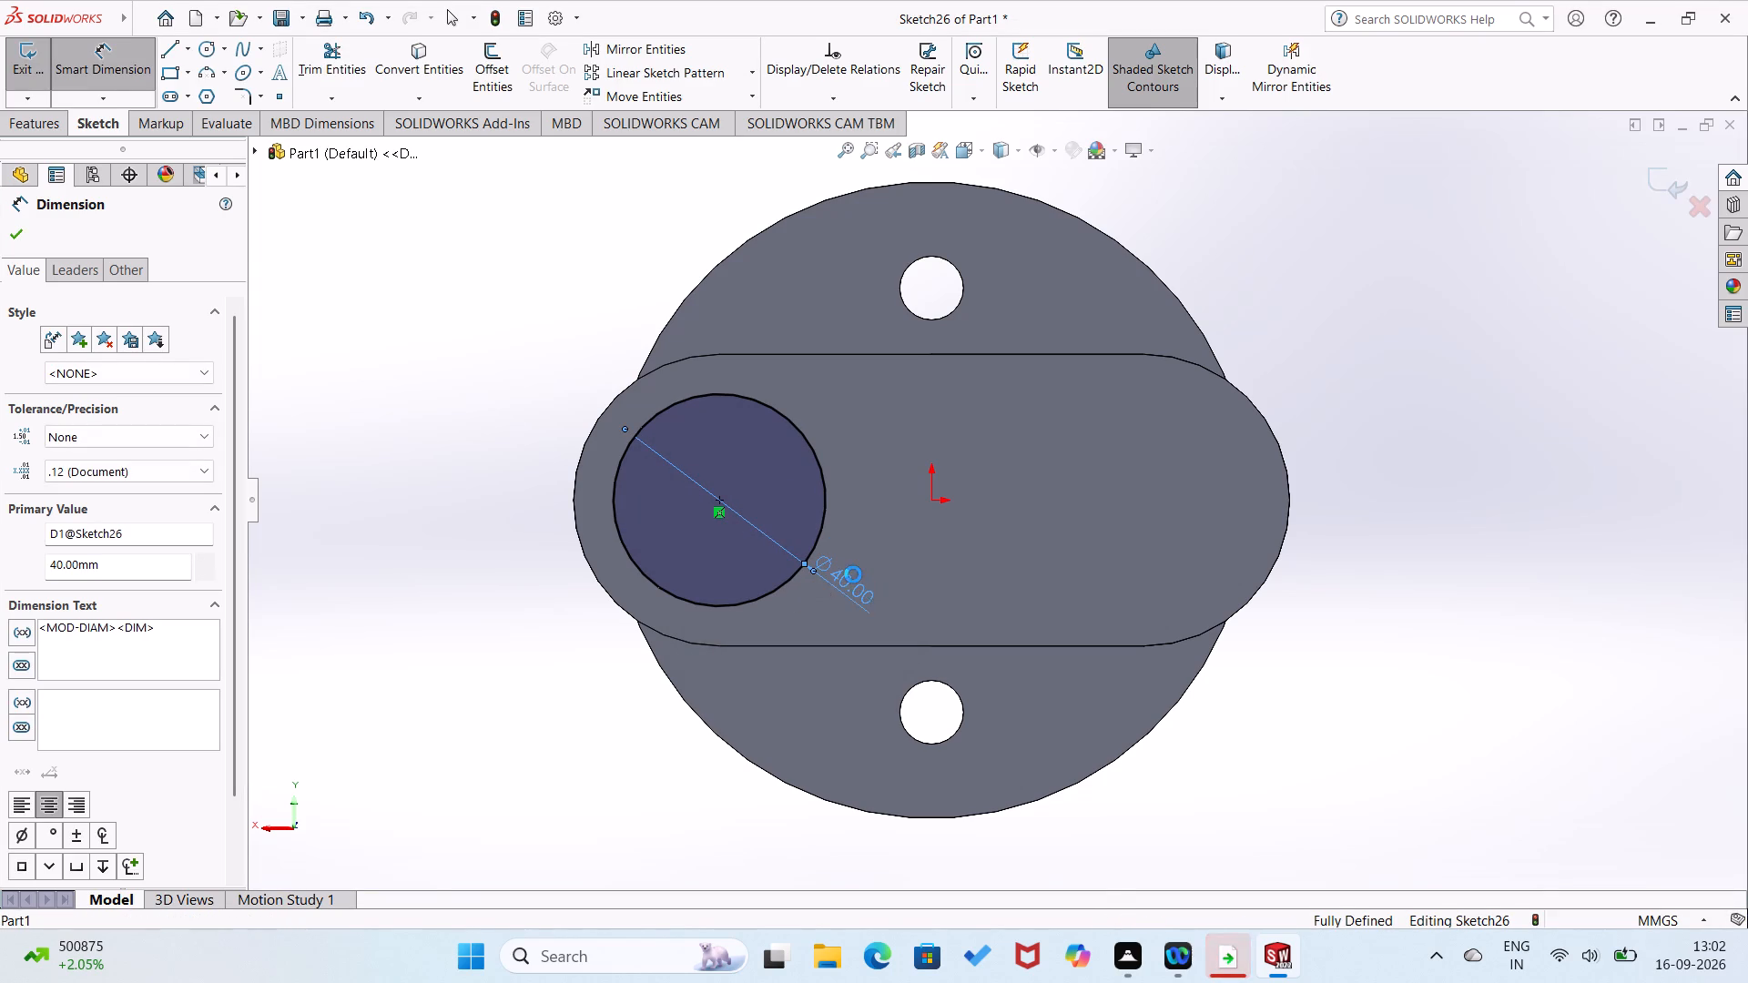
type("30")
key("Return")
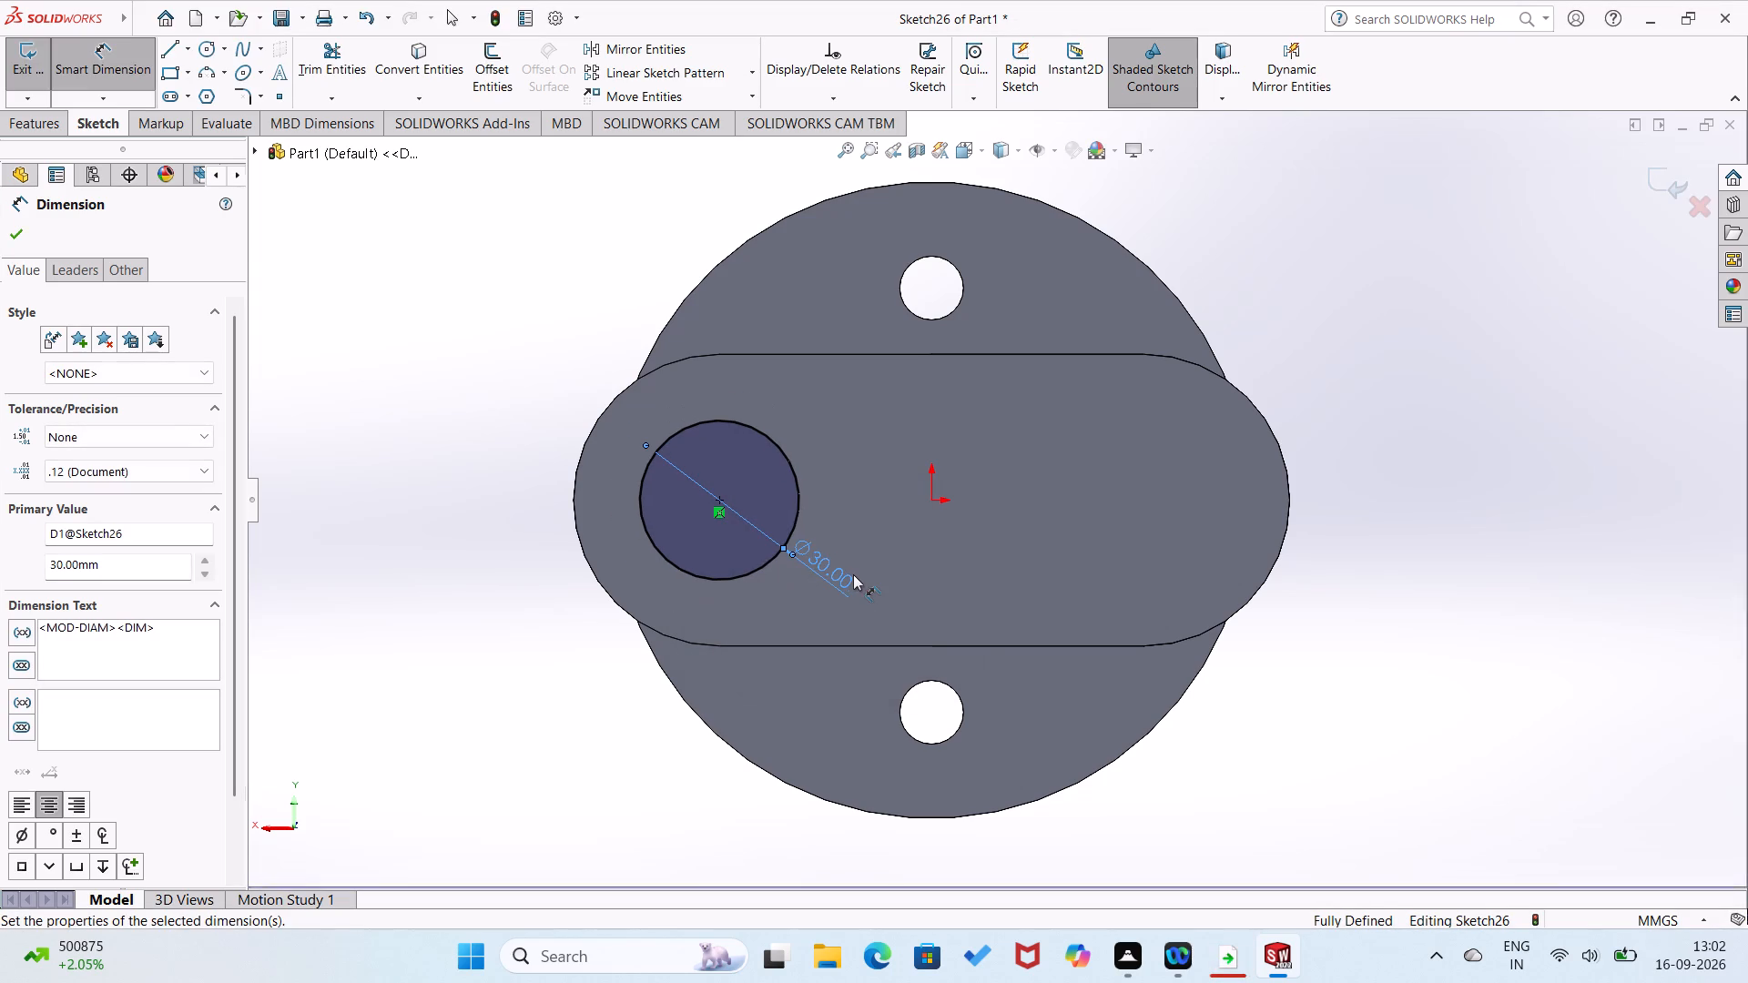
Extrude the circle as a blind boss 40 mm deep, merged with the body, to form the next crankpin.
left_click(24, 120)
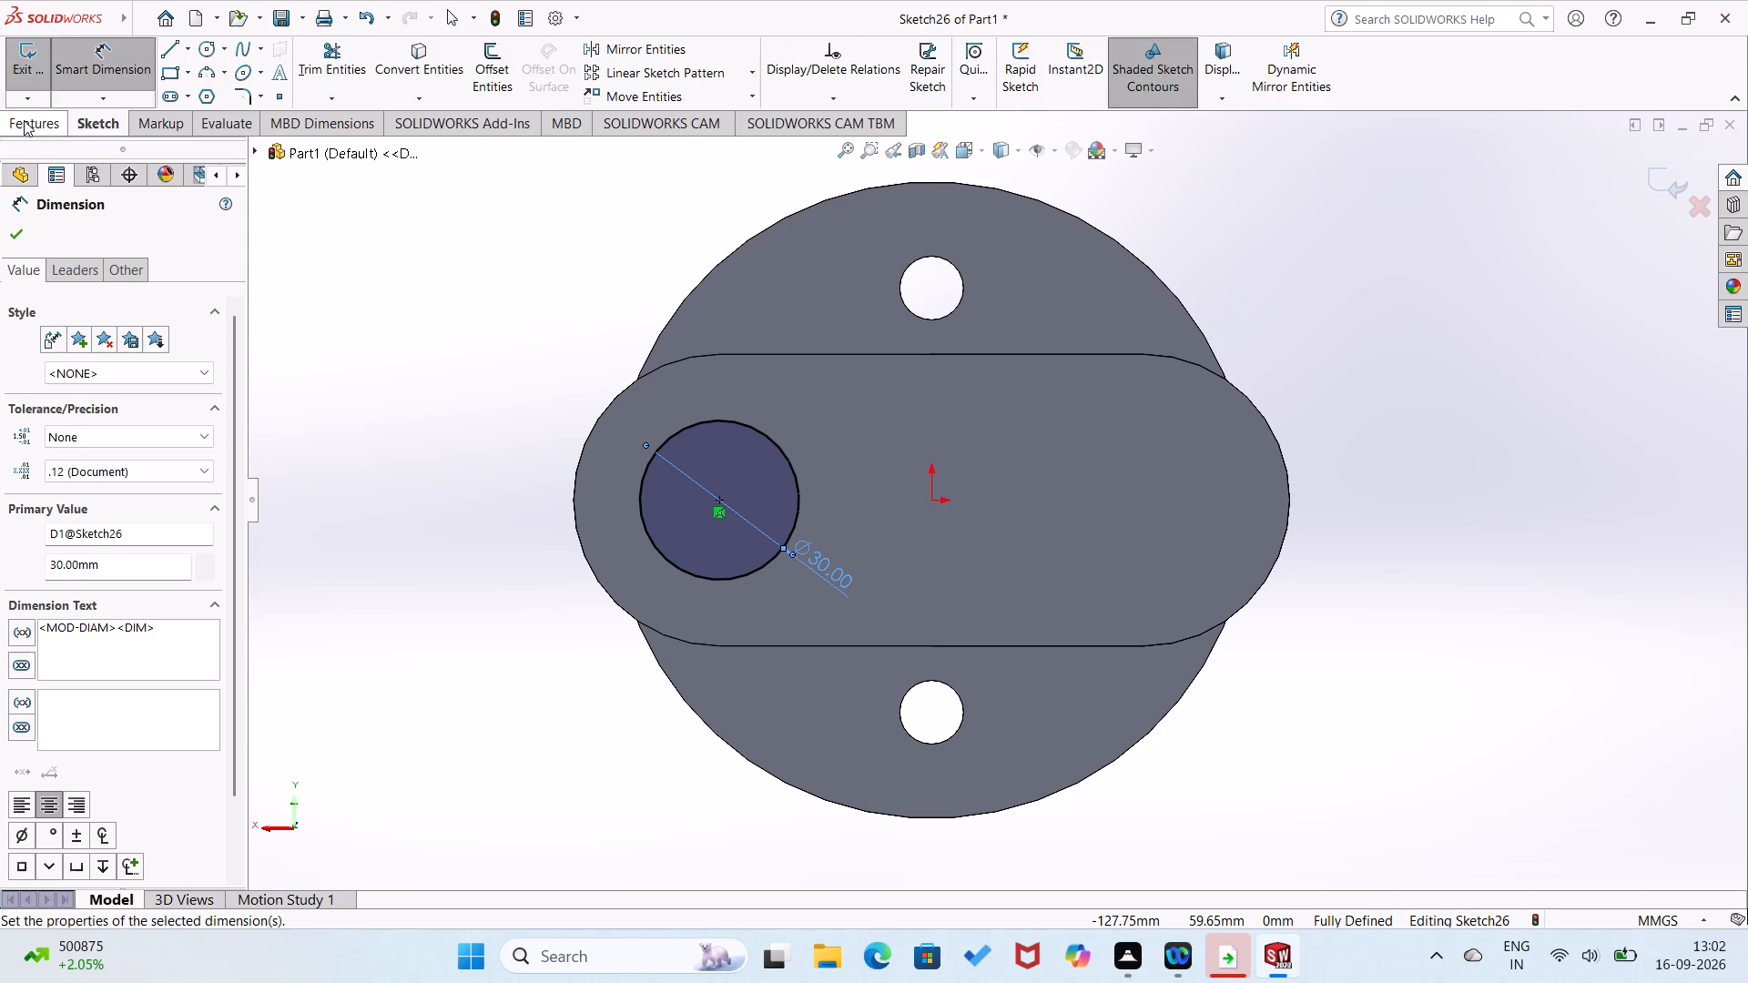
left_click(45, 68)
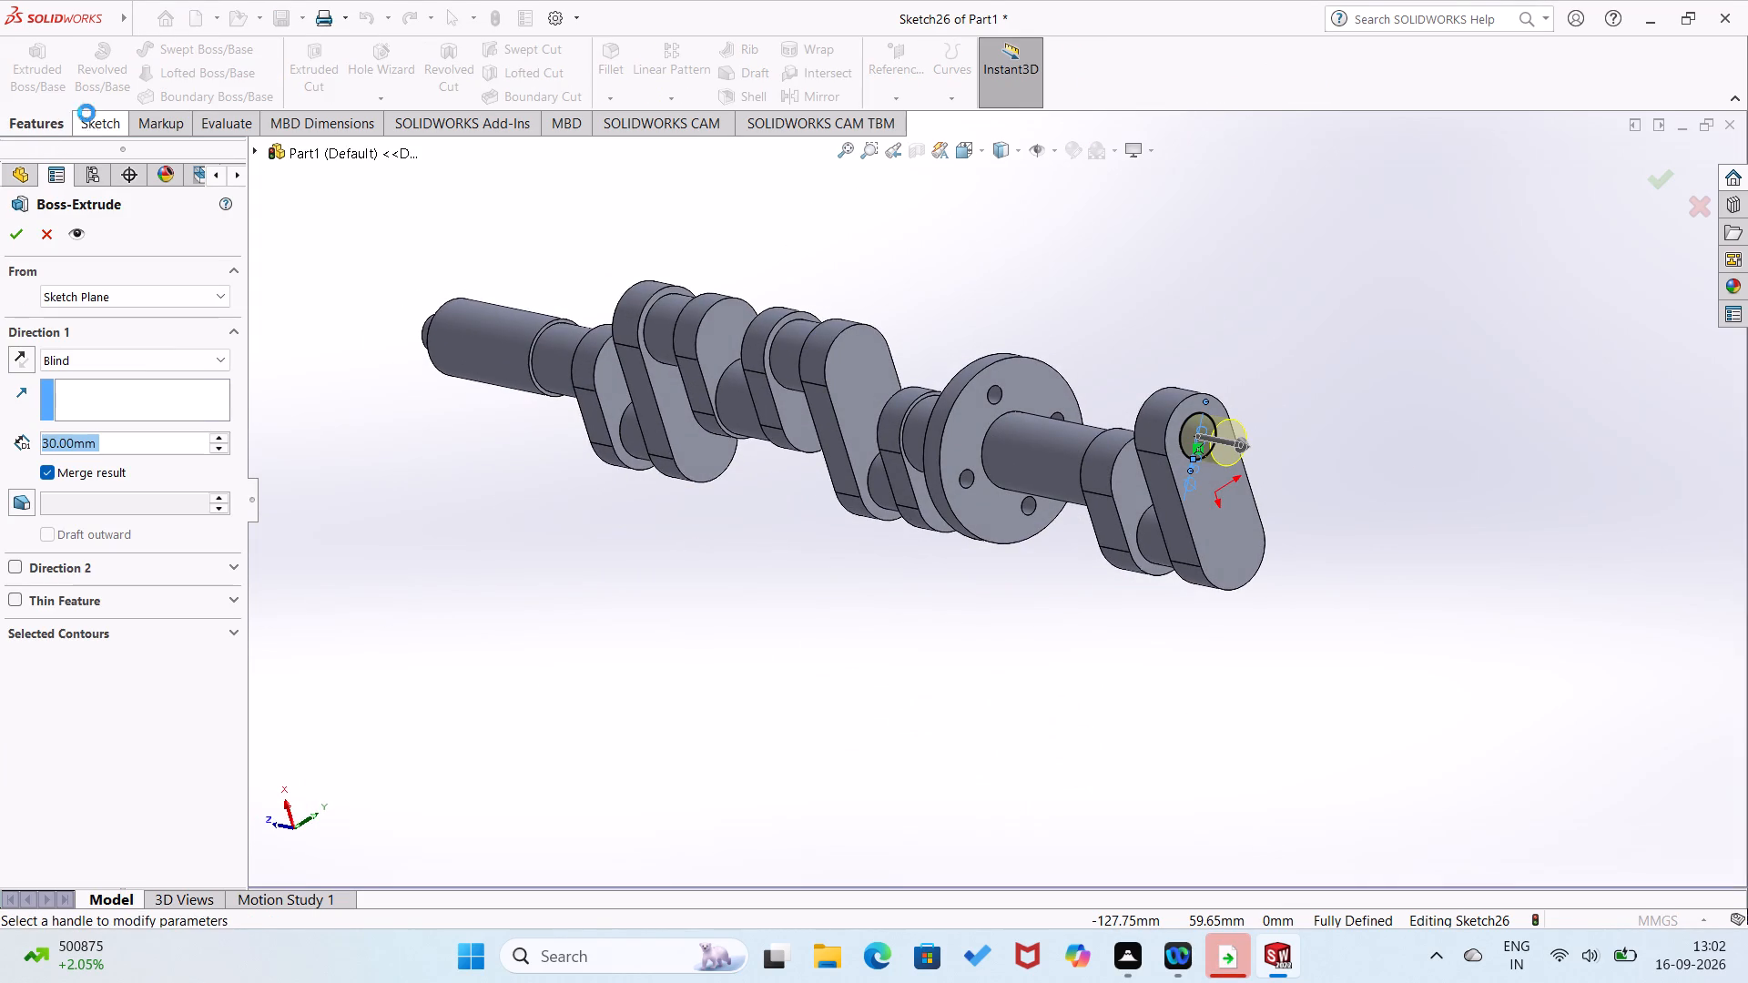
key("4")
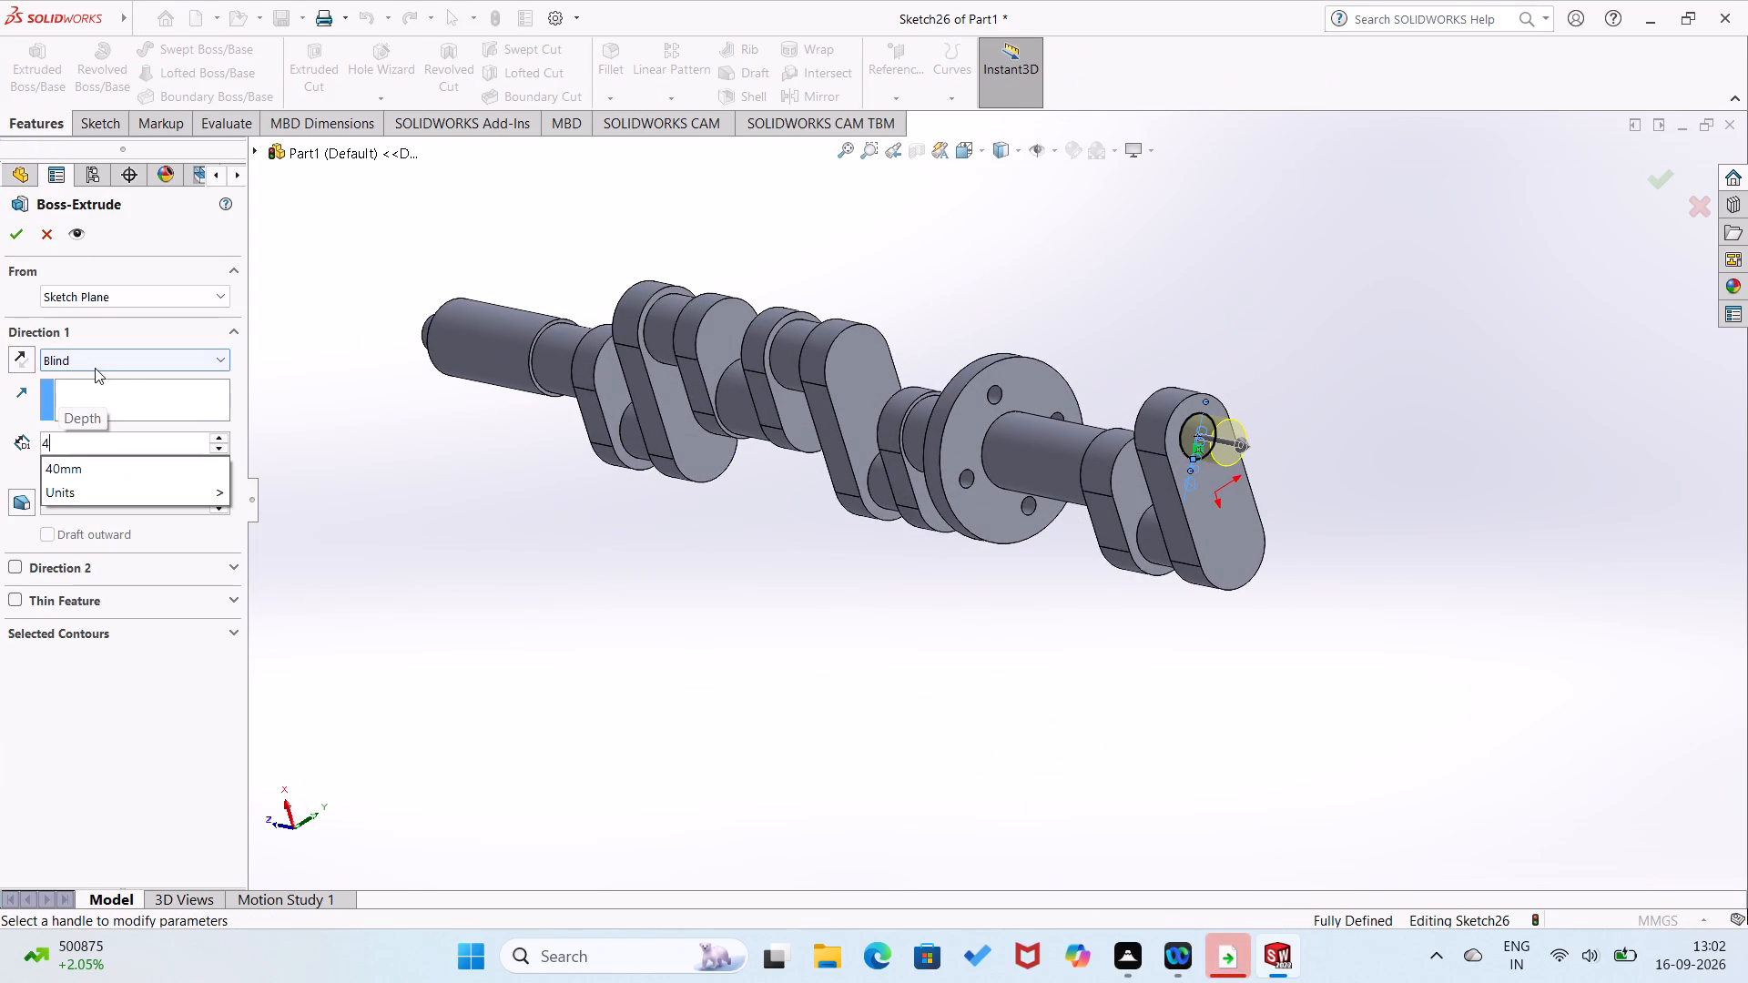
key("0")
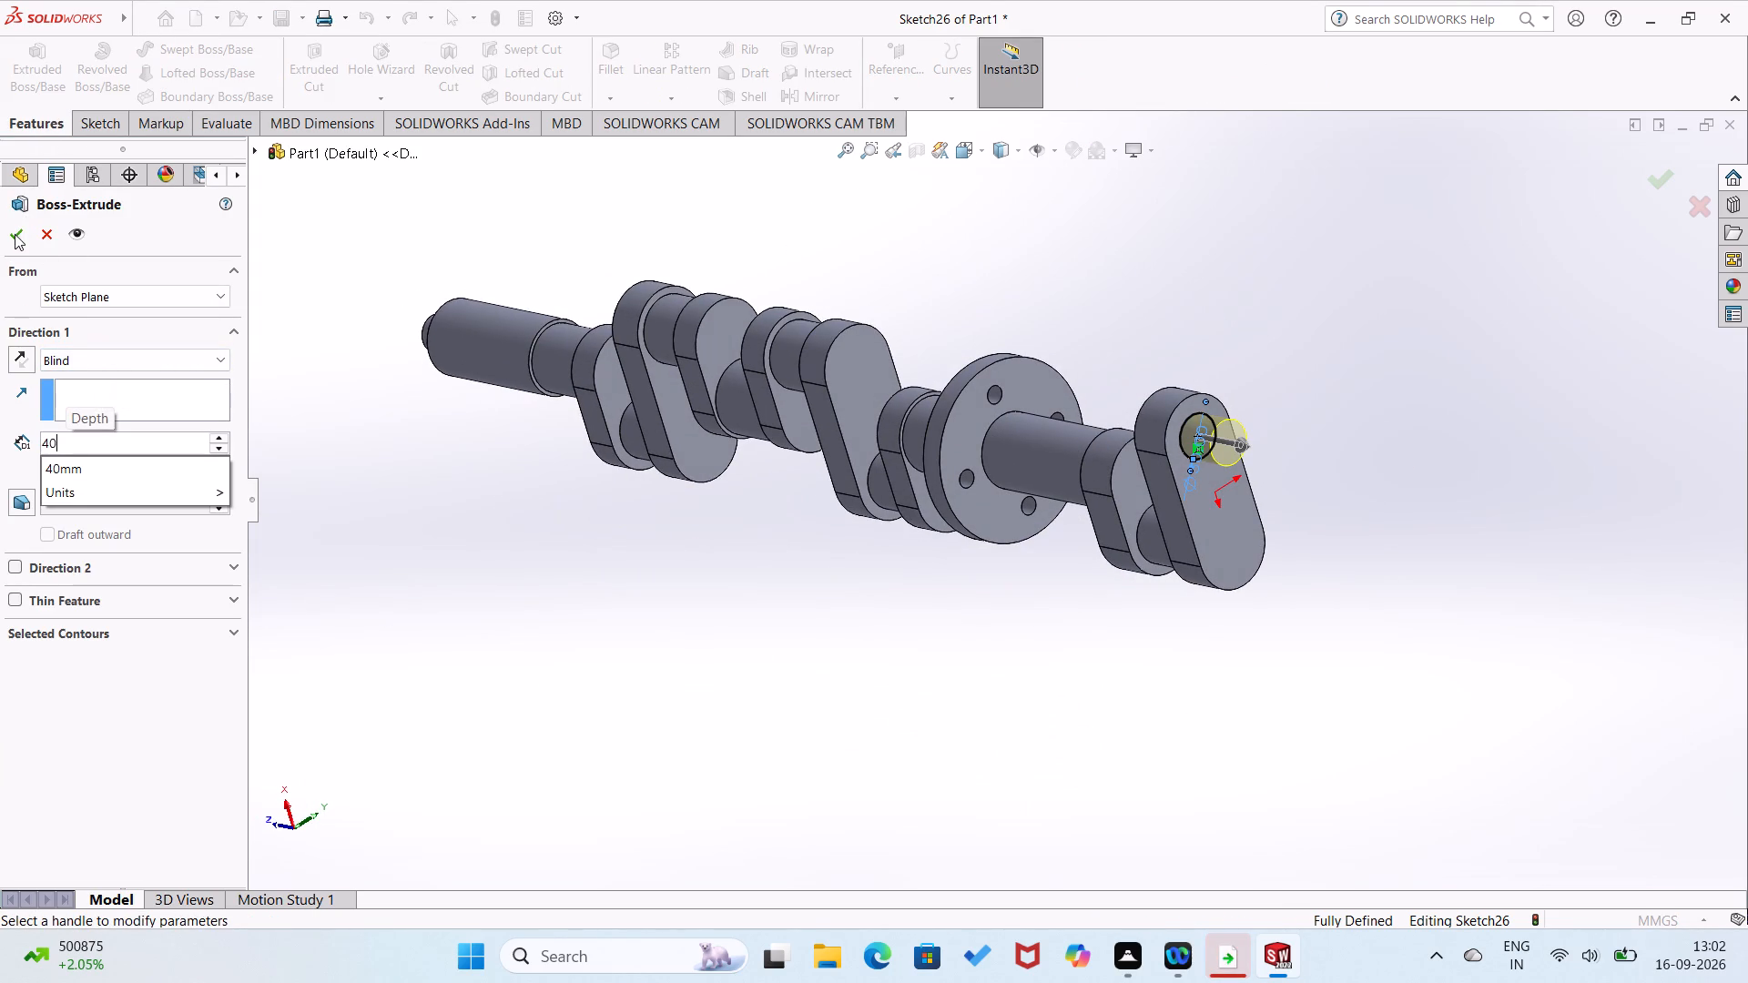
left_click(15, 234)
left_click(411, 447)
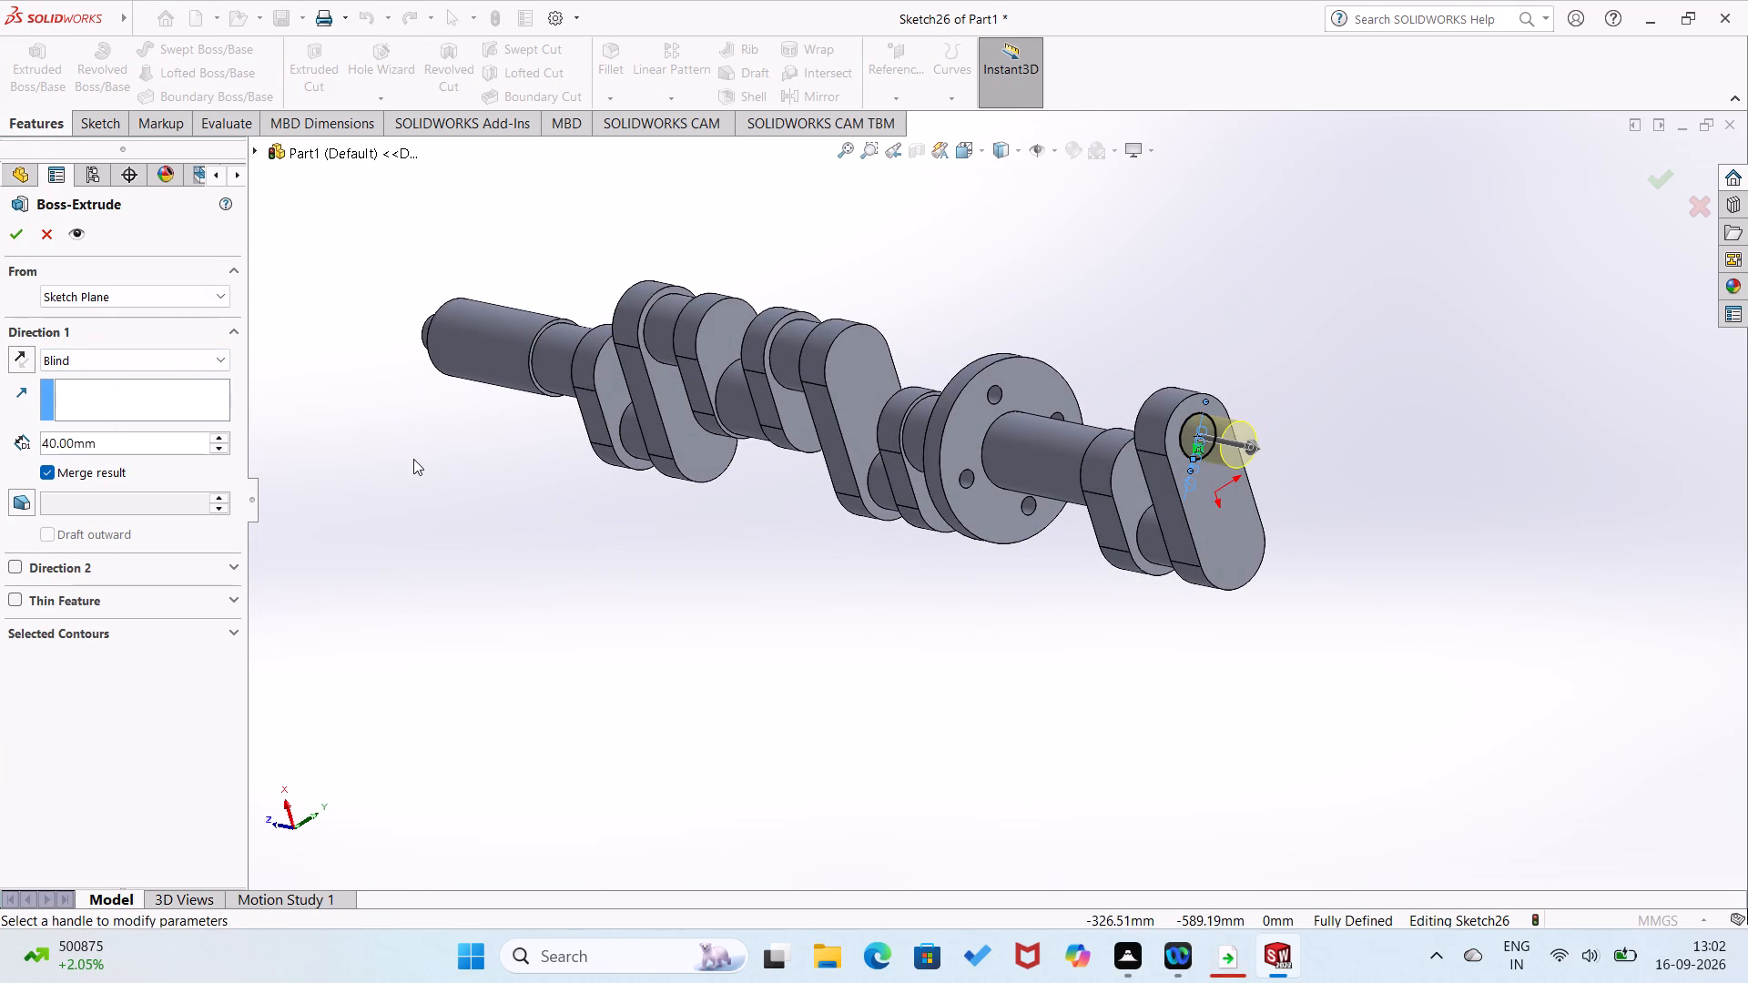
left_click(413, 459)
left_click(18, 232)
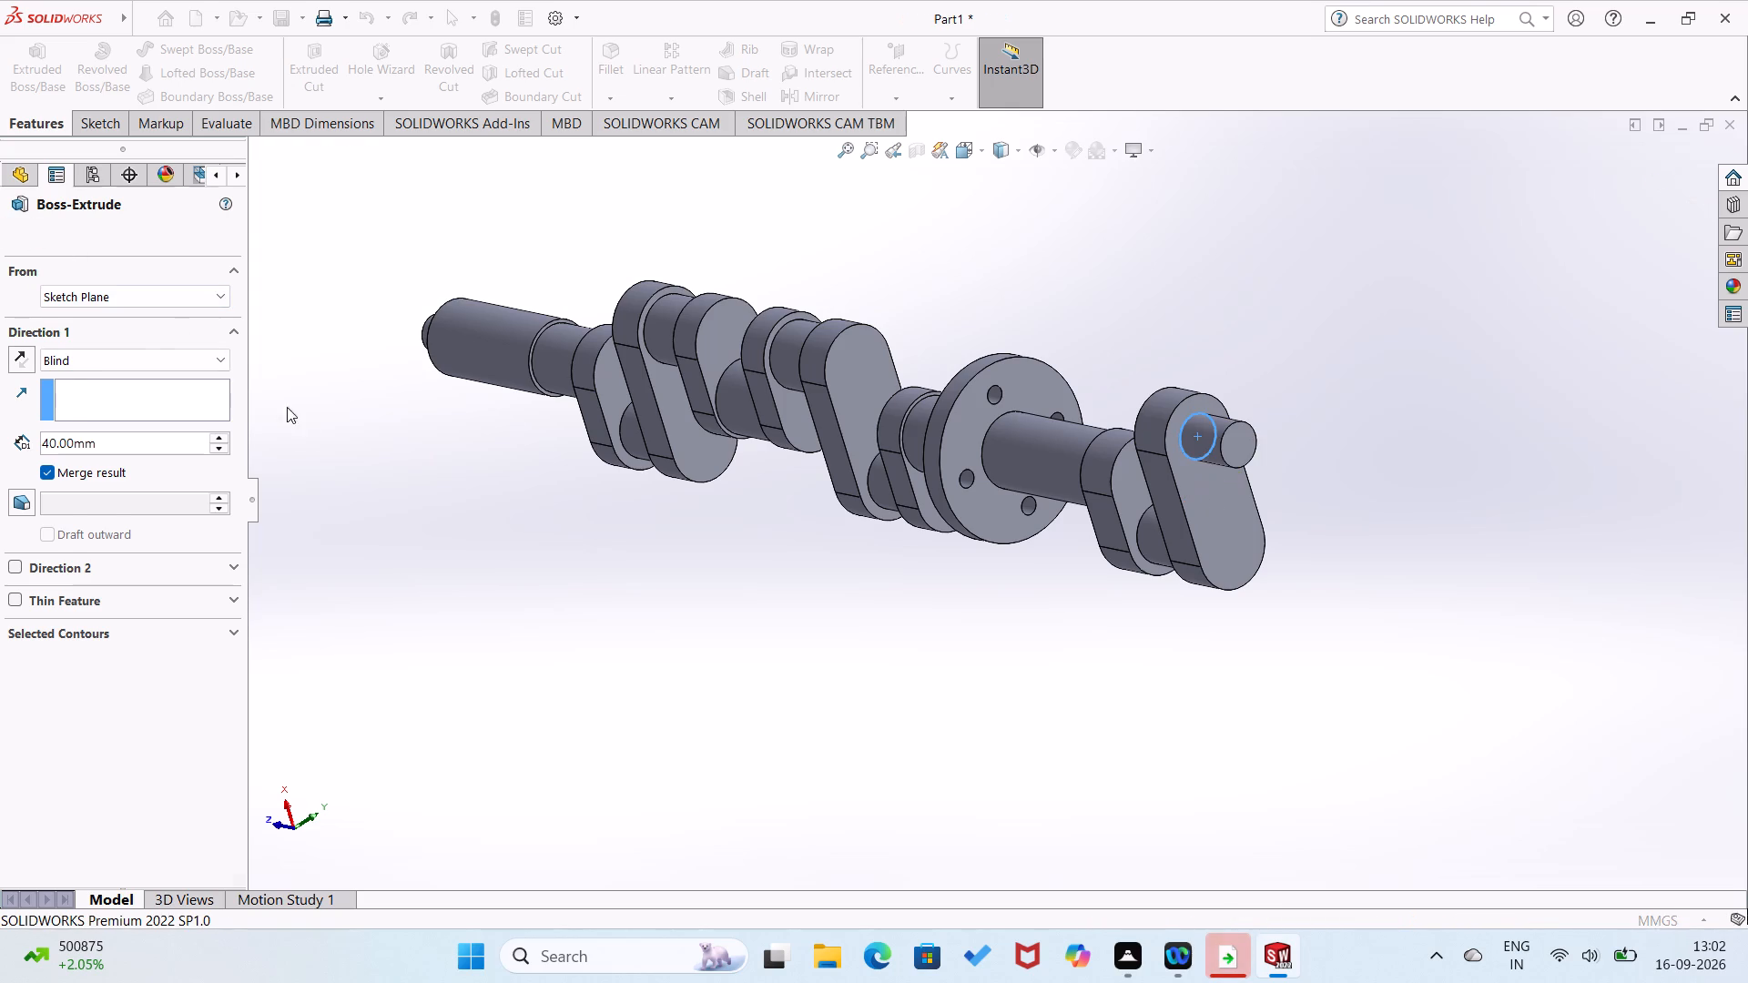
left_click(363, 491)
On the new crankpin's end face, sketch a horizontal straight slot from the pin centre towards the origin, about 34 mm between centres and 10 mm wide.
left_click(1232, 449)
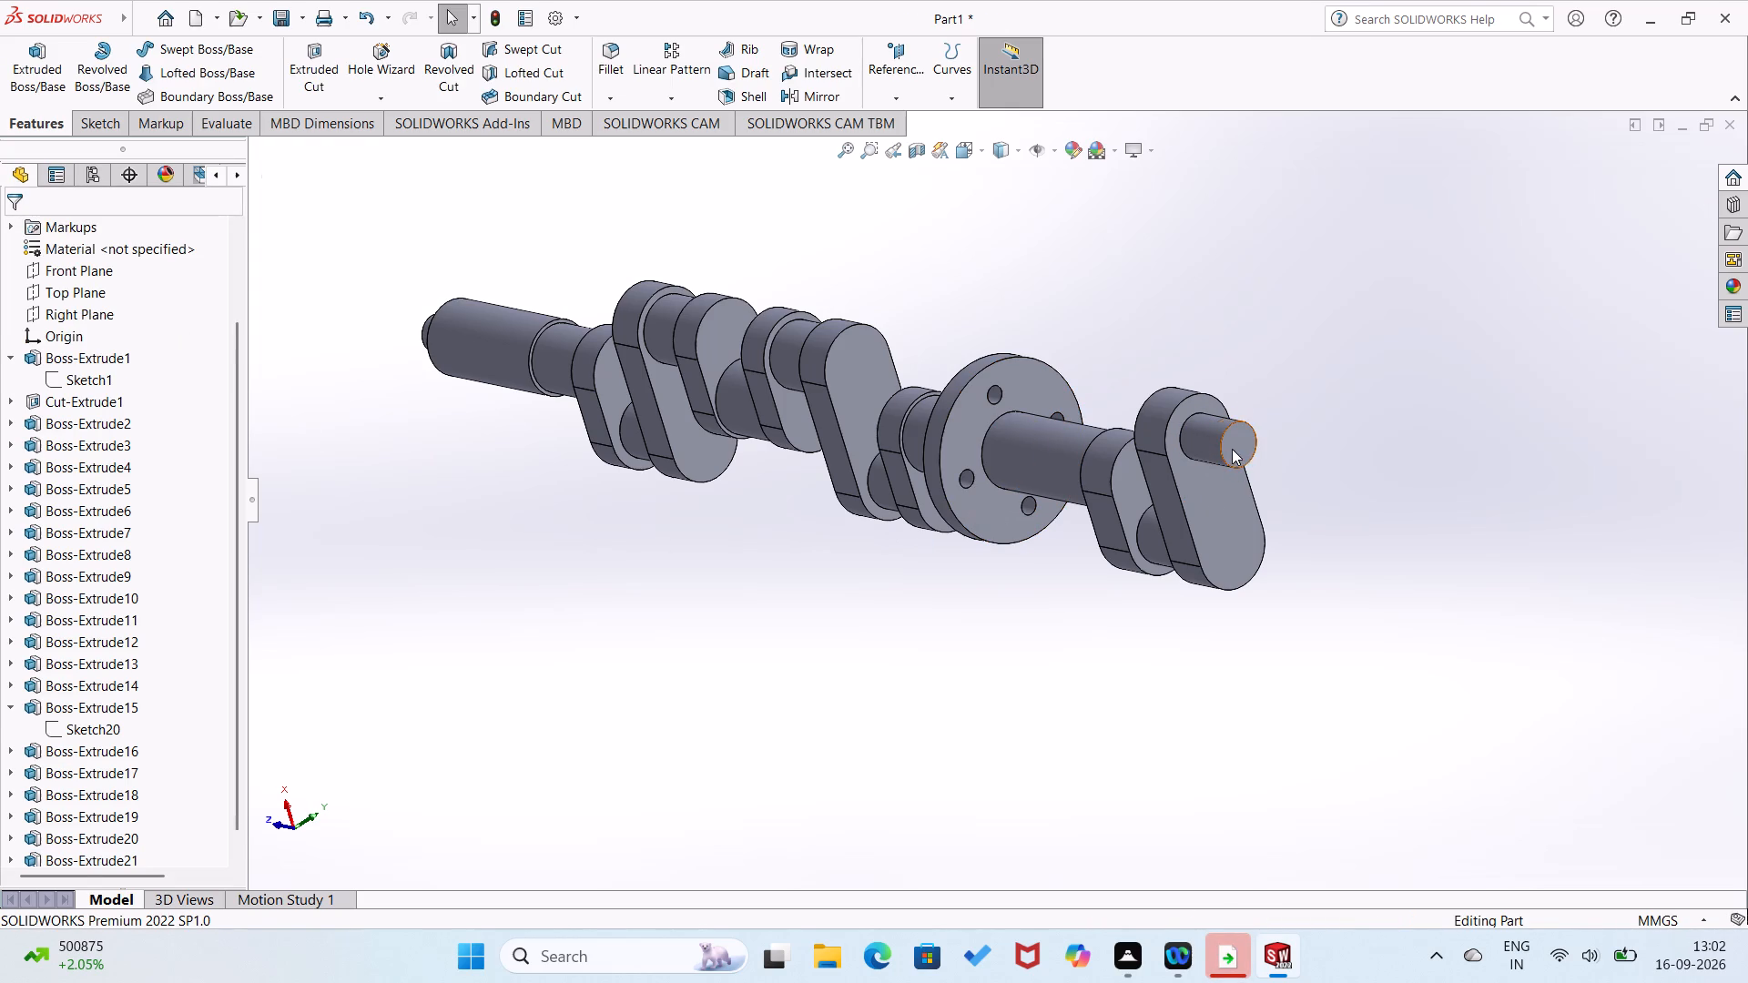
left_click(1321, 388)
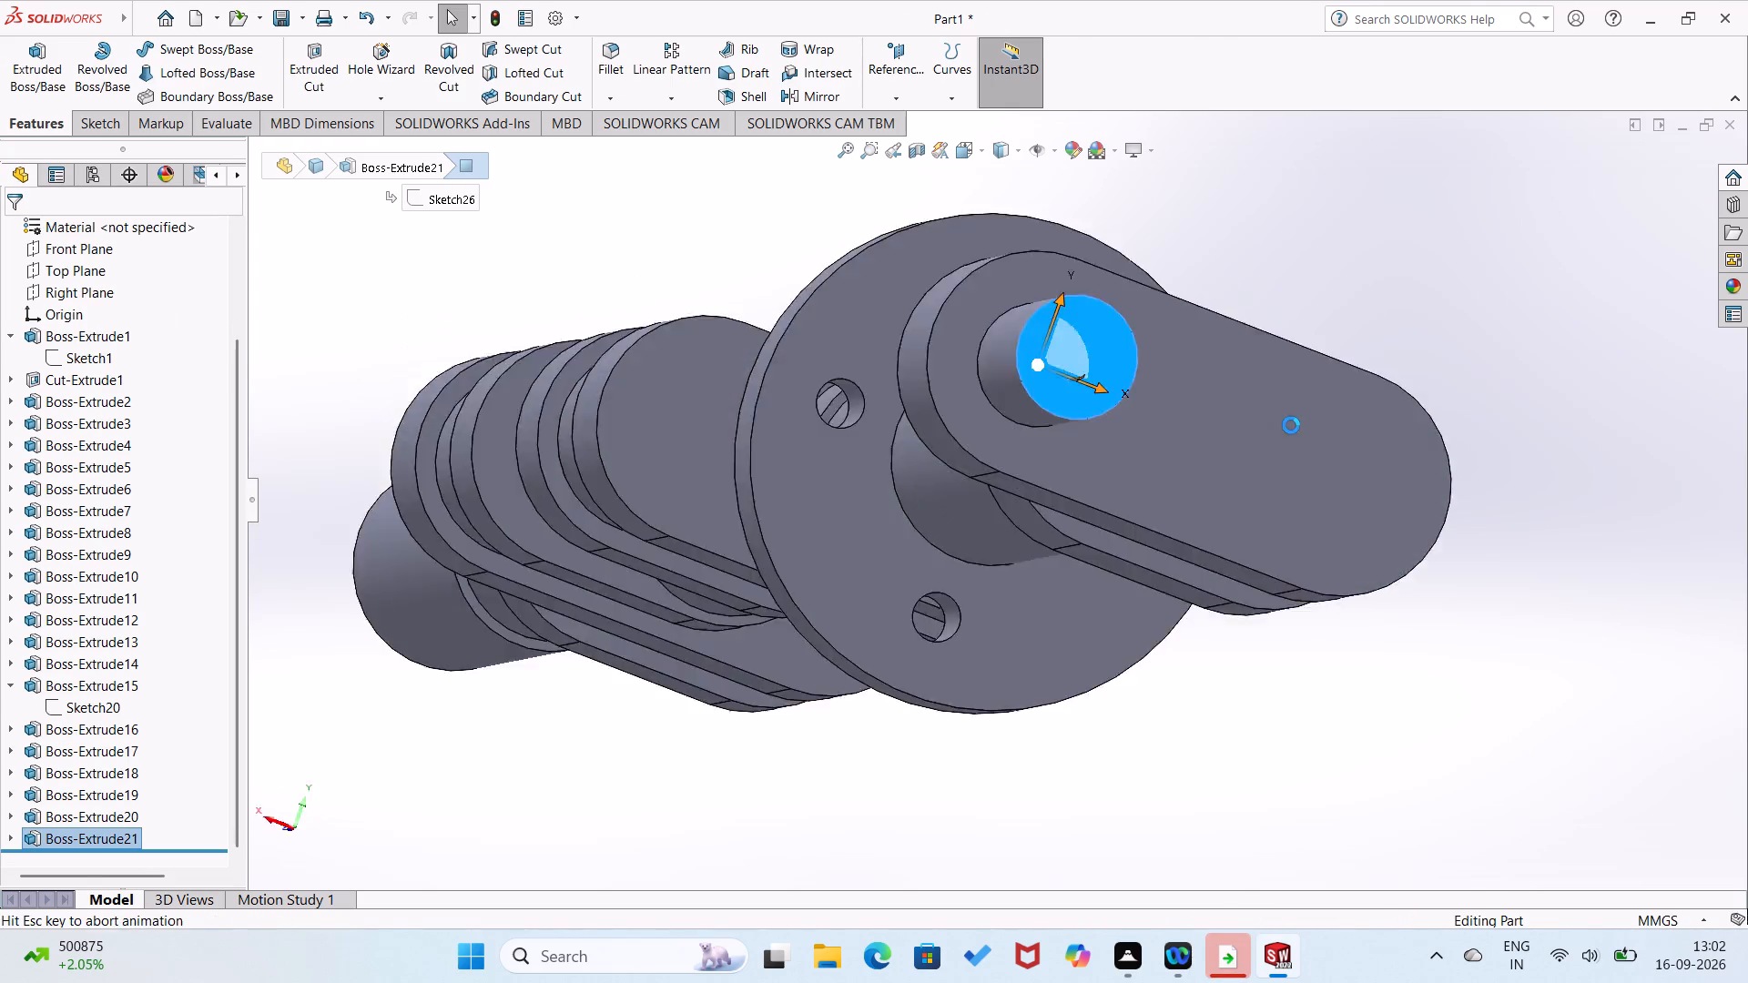
left_click(604, 570)
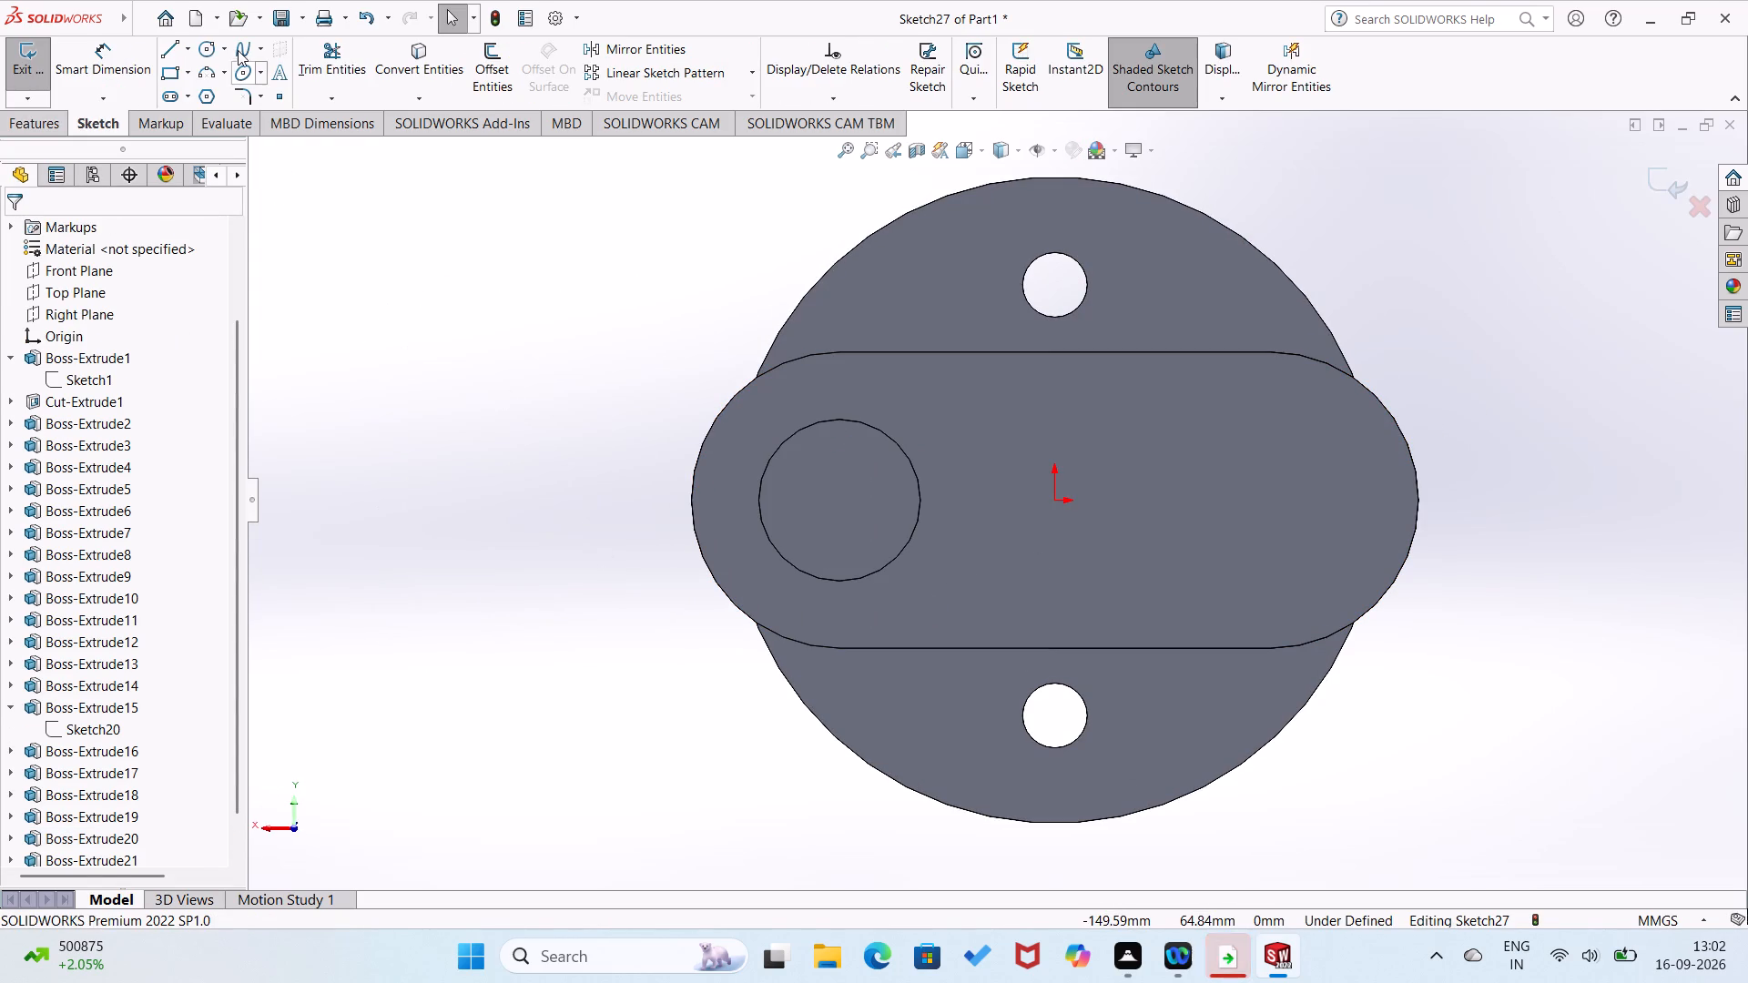
left_click(176, 101)
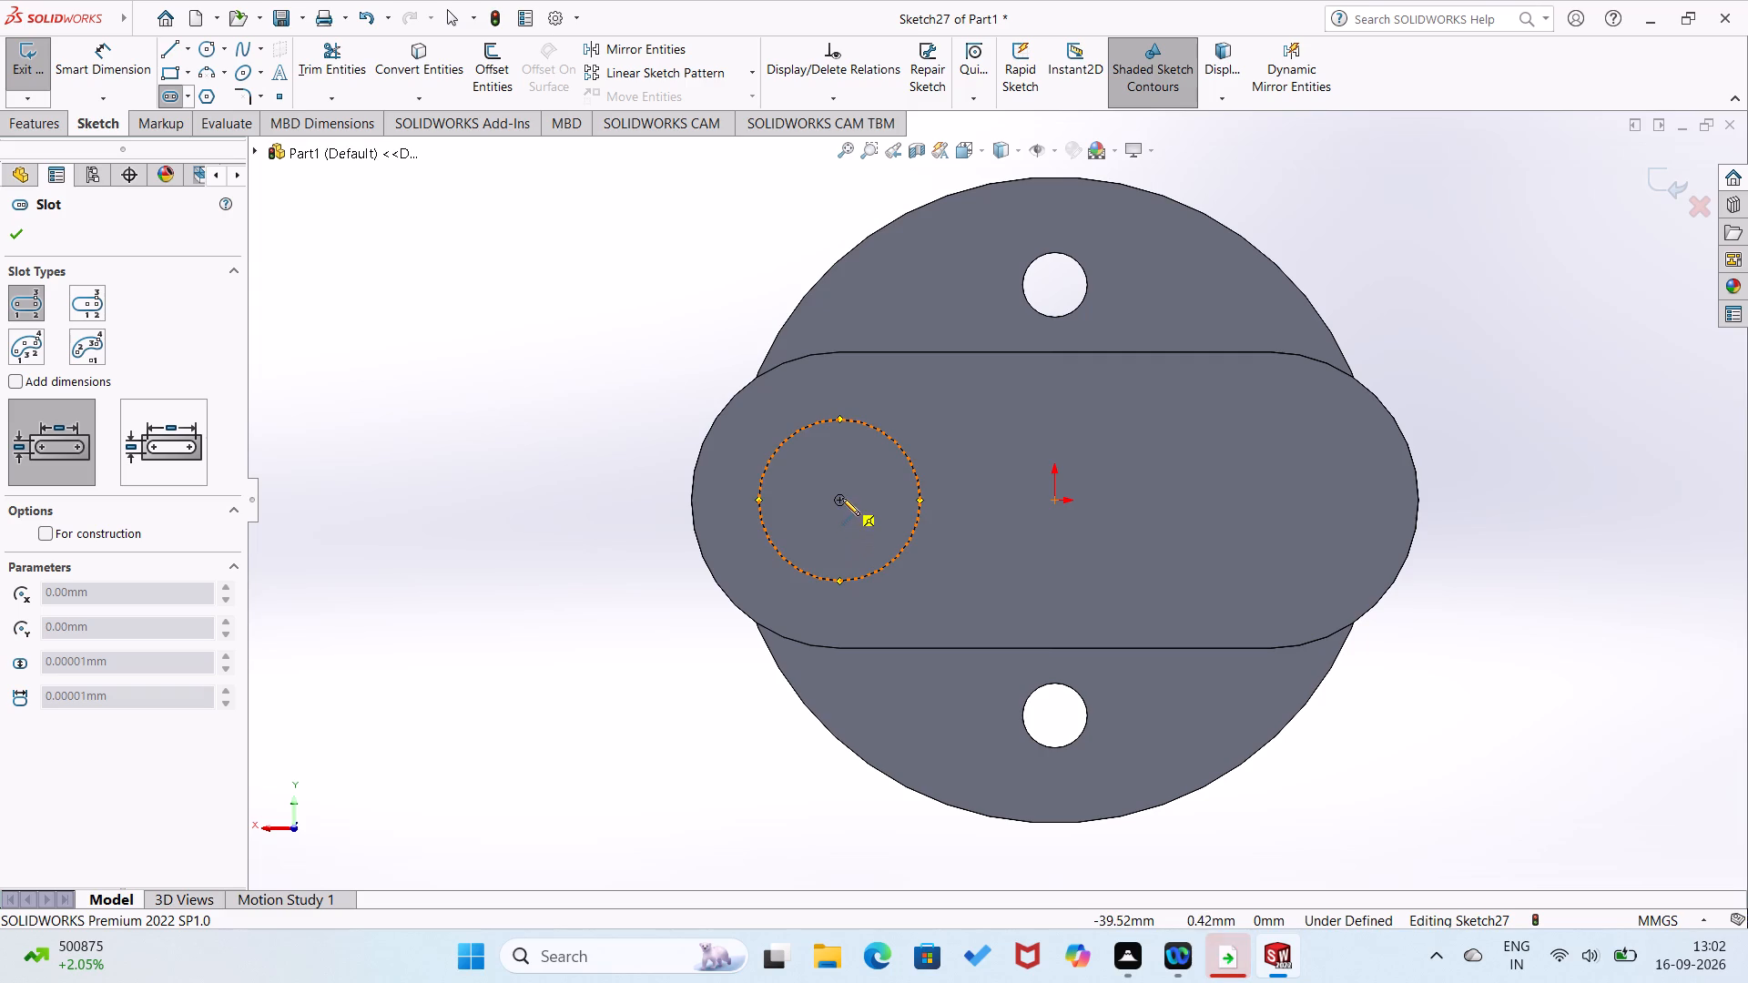
left_click(842, 498)
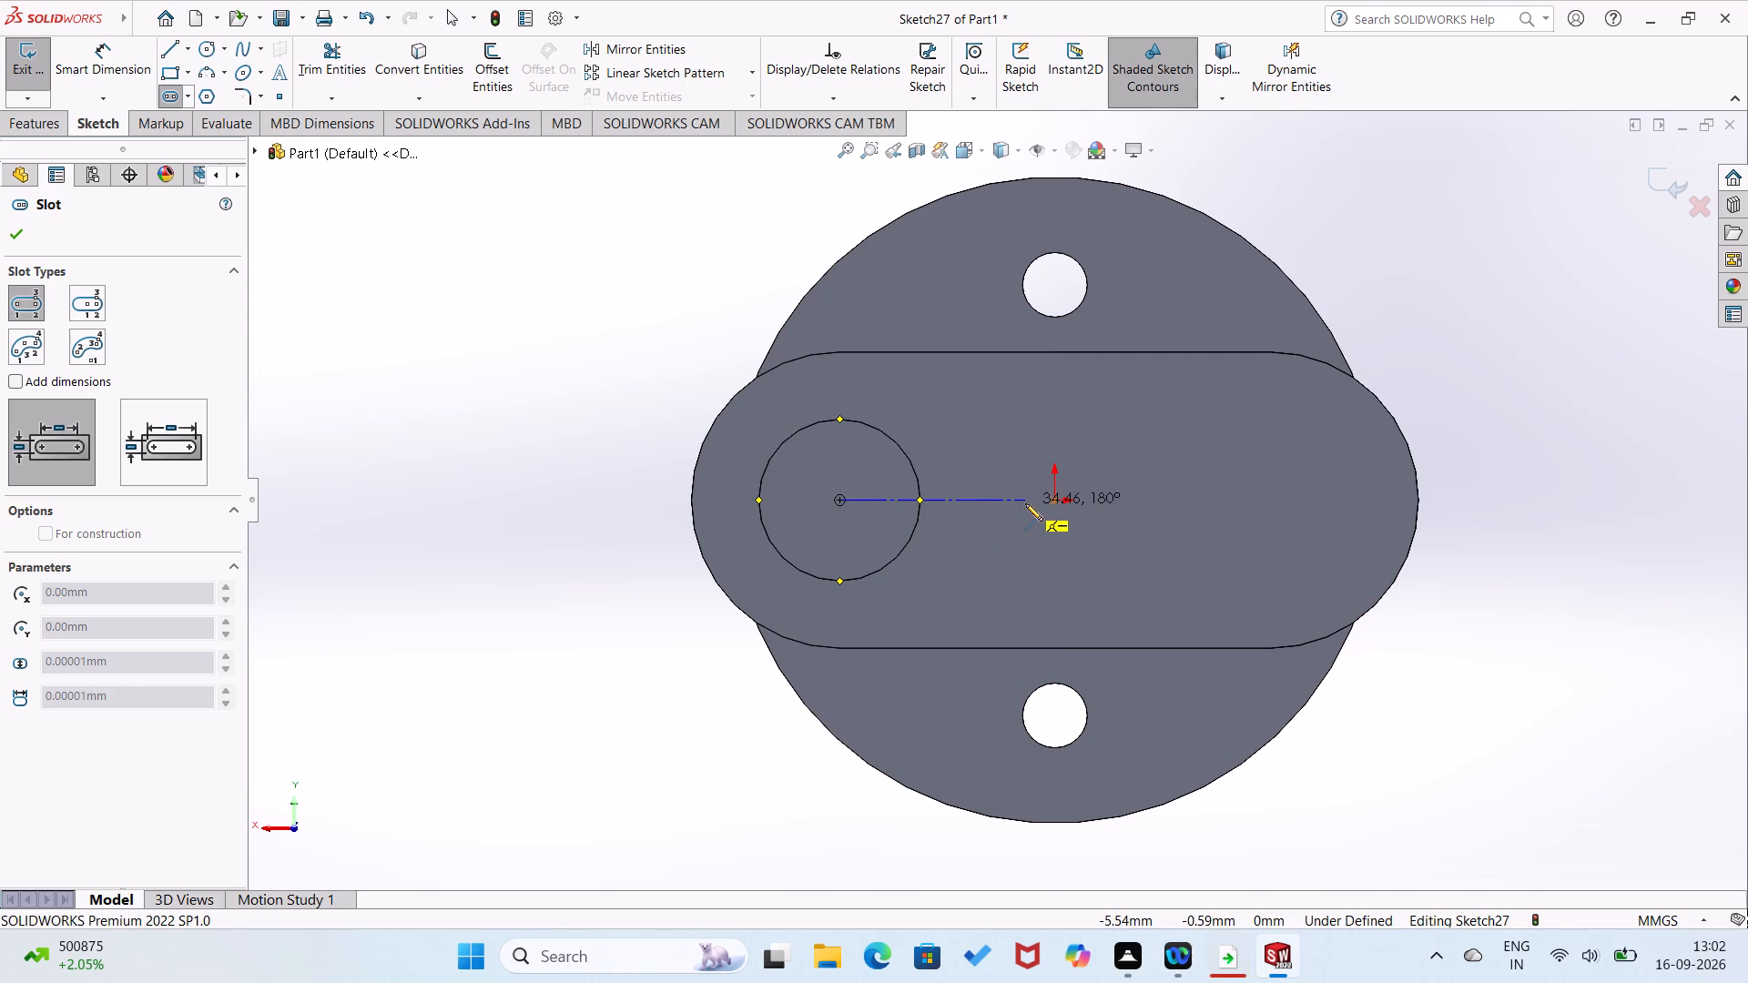
left_click(1025, 503)
left_click(999, 527)
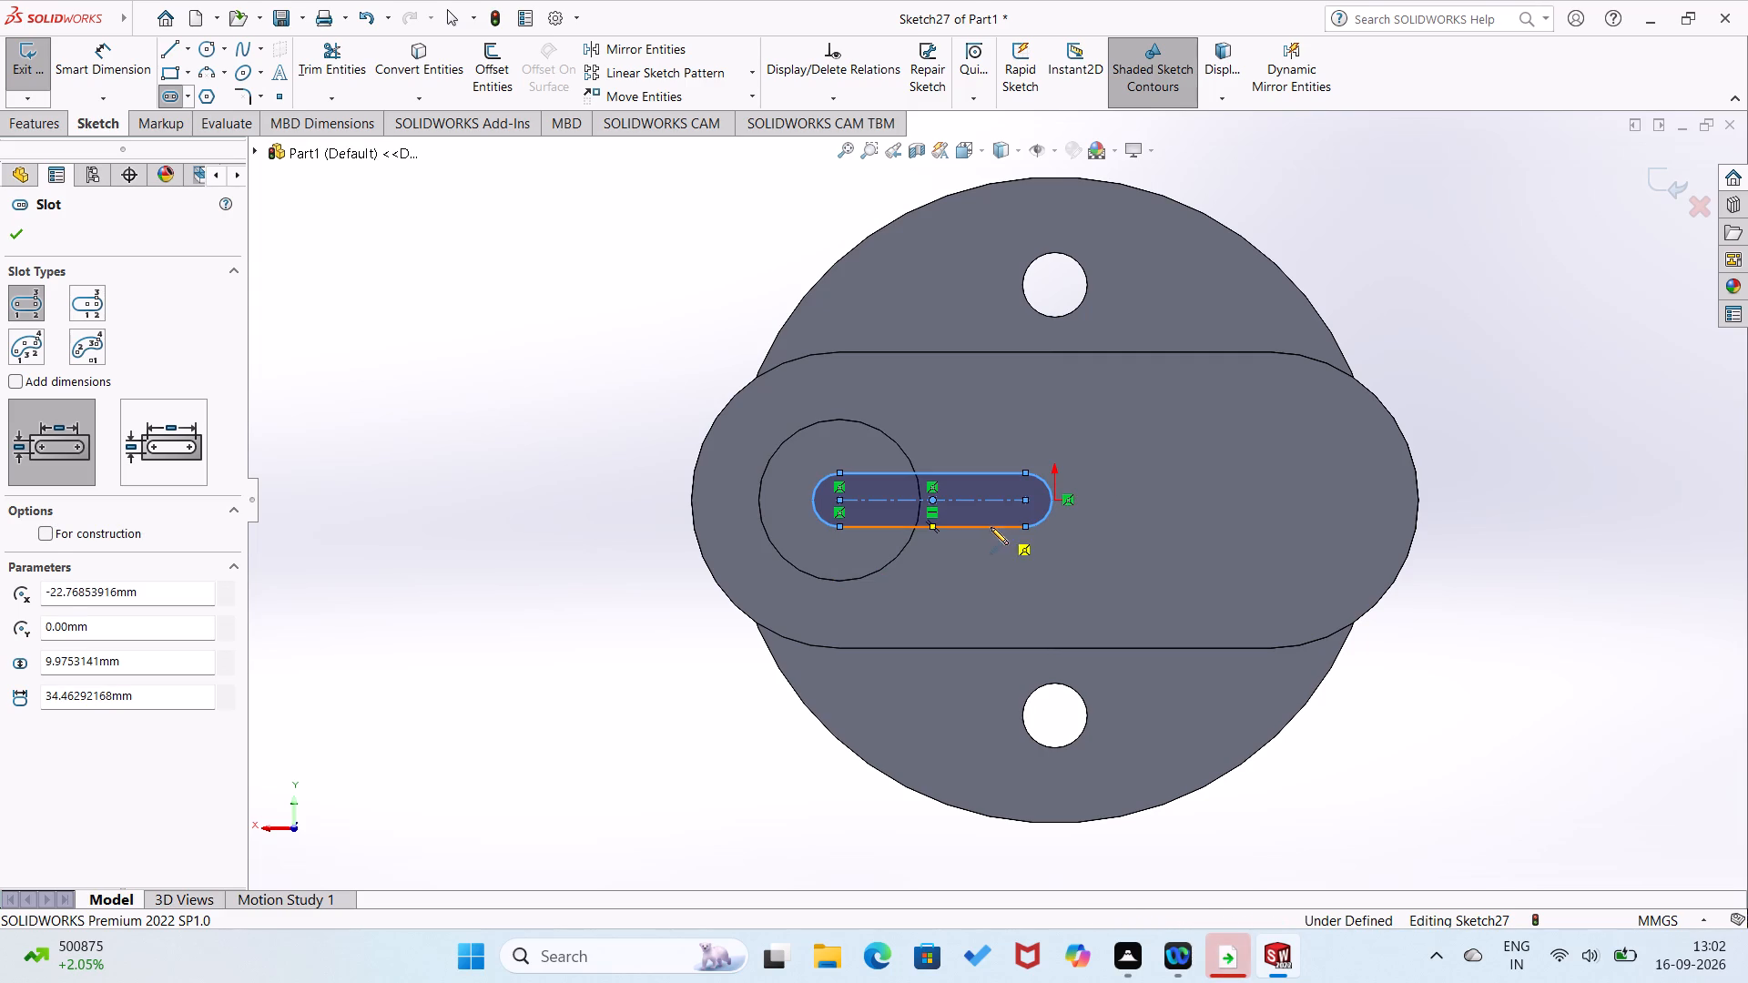
Dimension the slot's centre-to-centre length and set it to 40 mm.
right_click_drag(969, 514, 1026, 360)
left_click(971, 497)
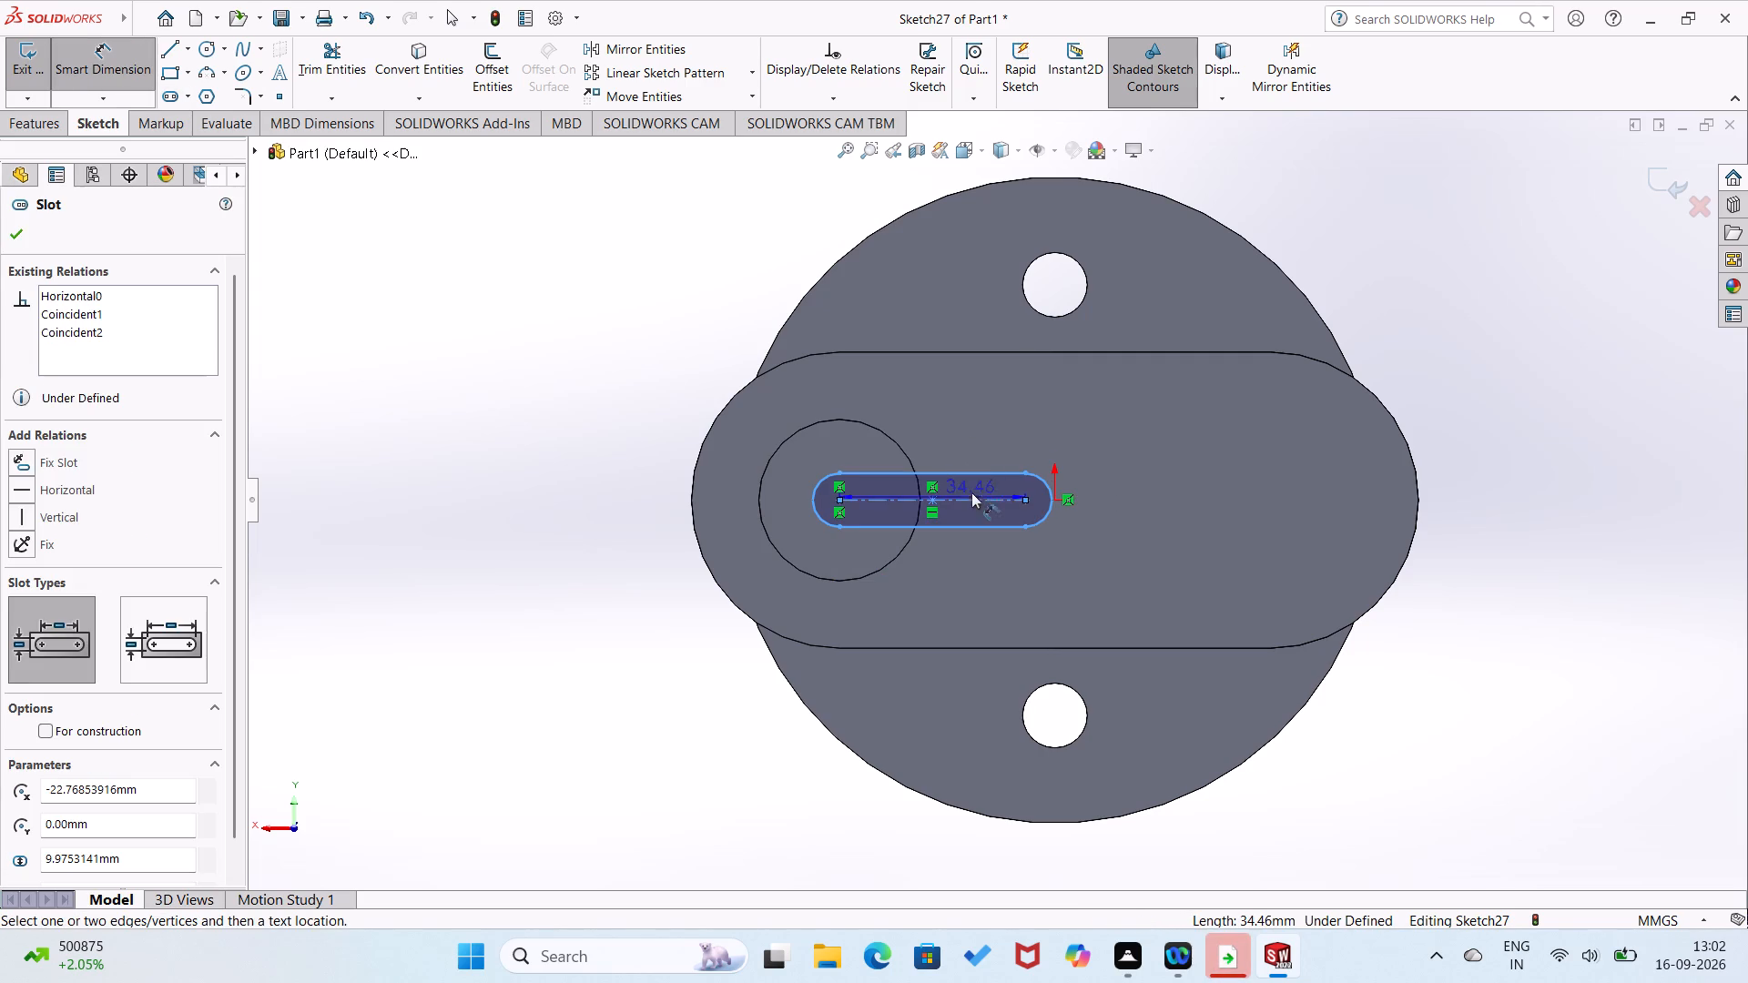
left_click(984, 451)
type("40")
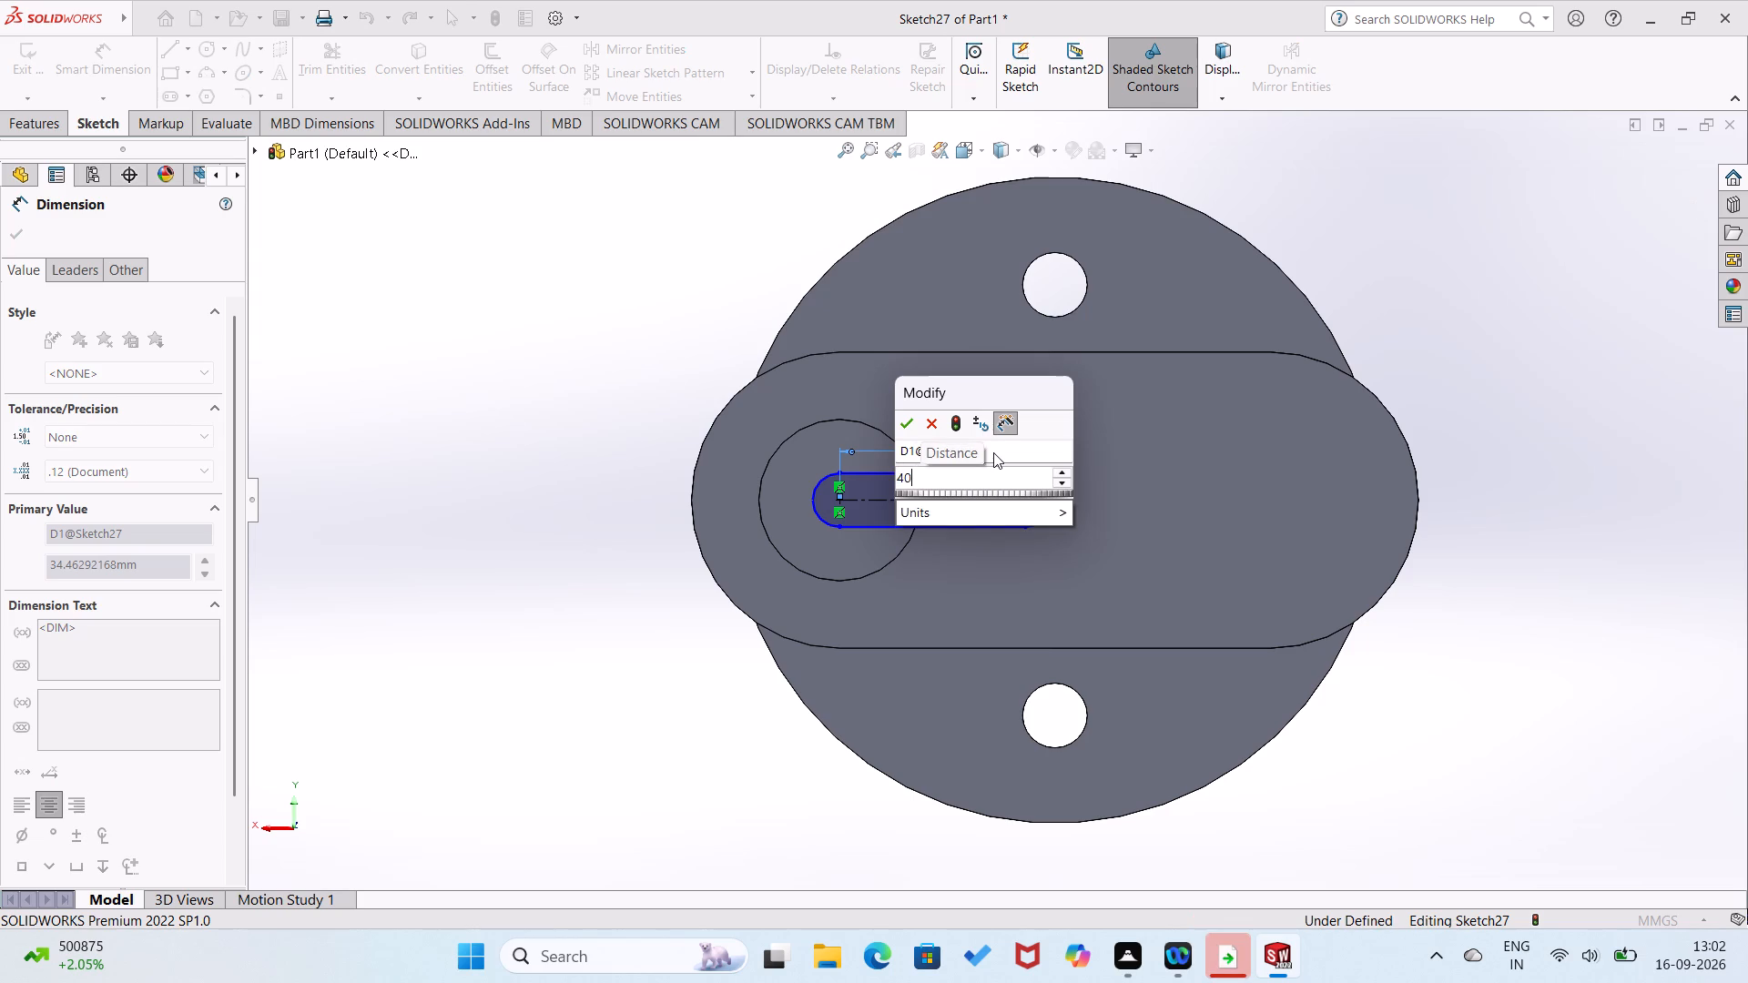
key("Return")
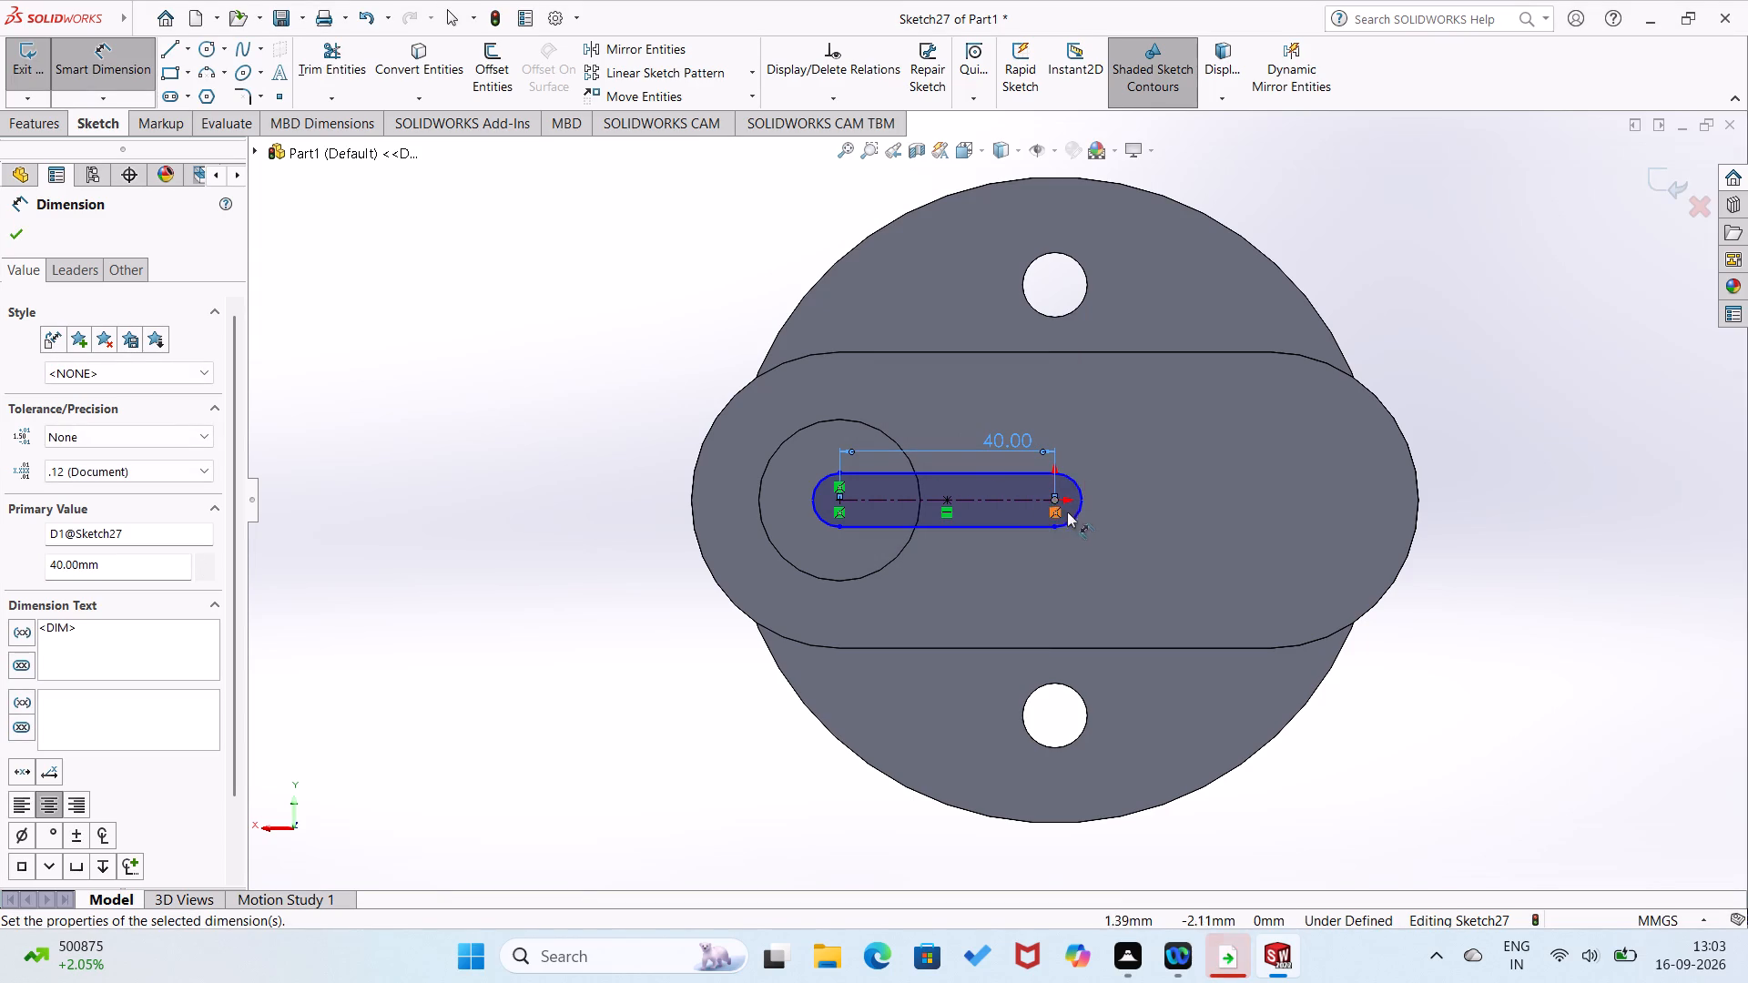
Dimension the radius of the slot's end arc at the origin and set it to 27.5 mm.
left_click(1075, 512)
left_click(1128, 456)
type("27.5")
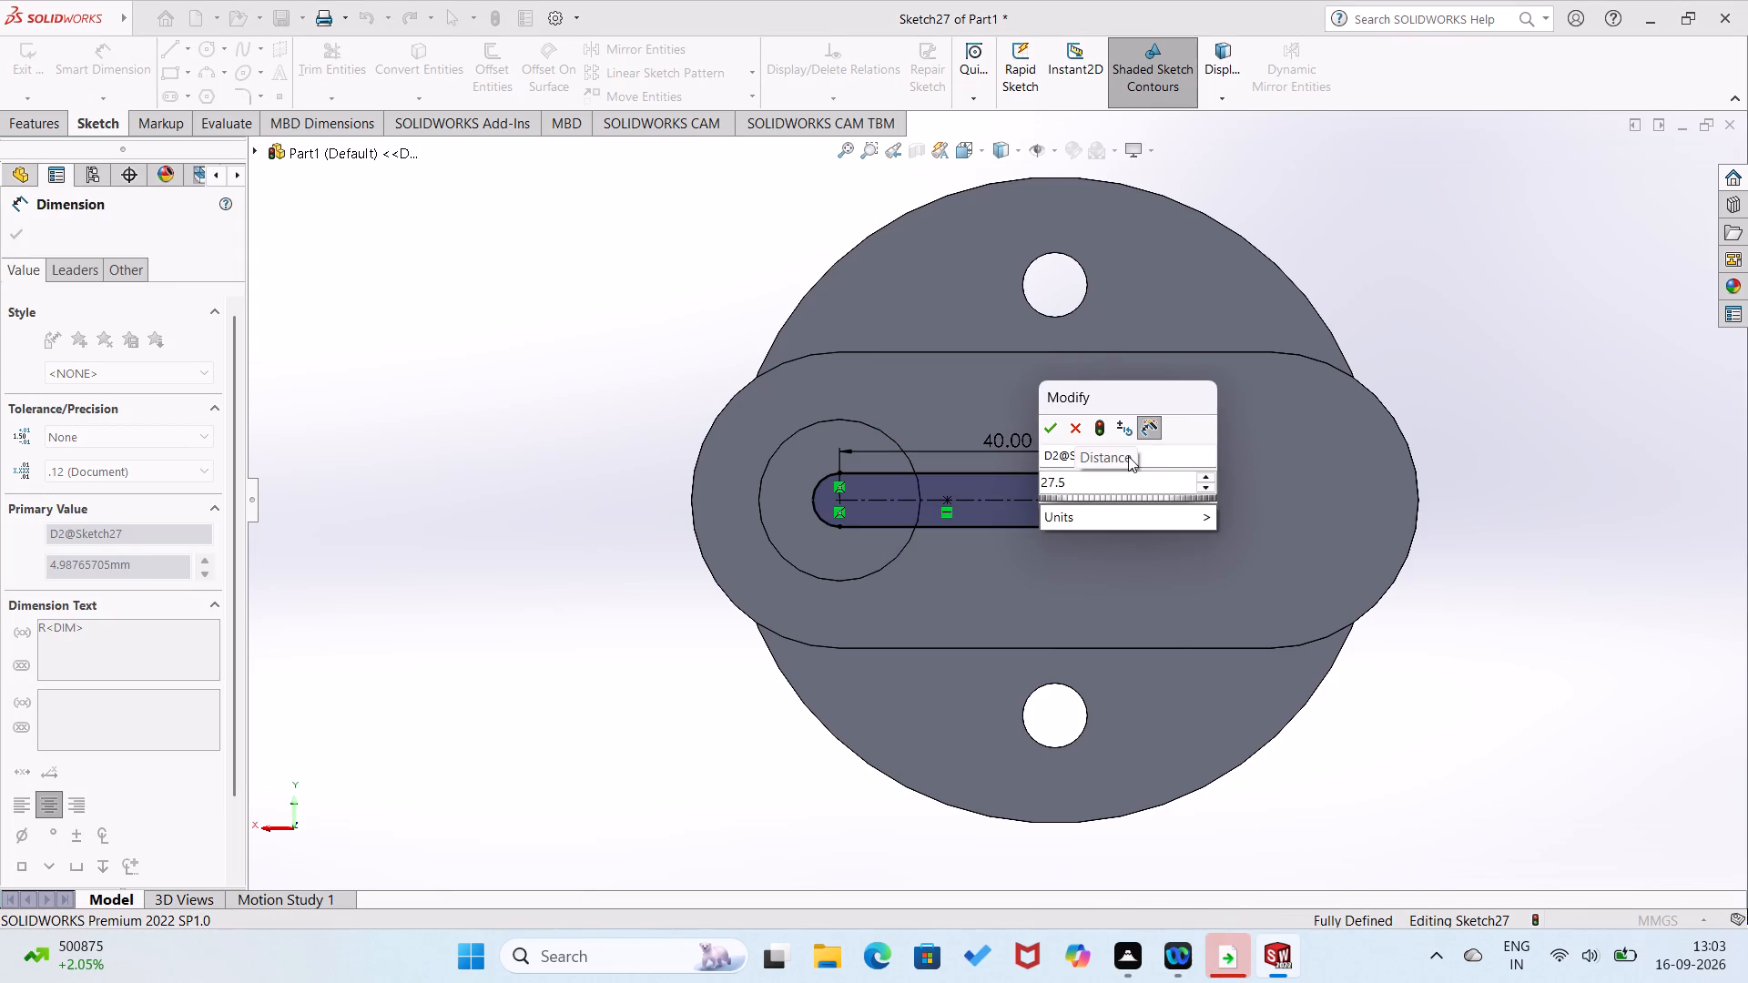
key("Return")
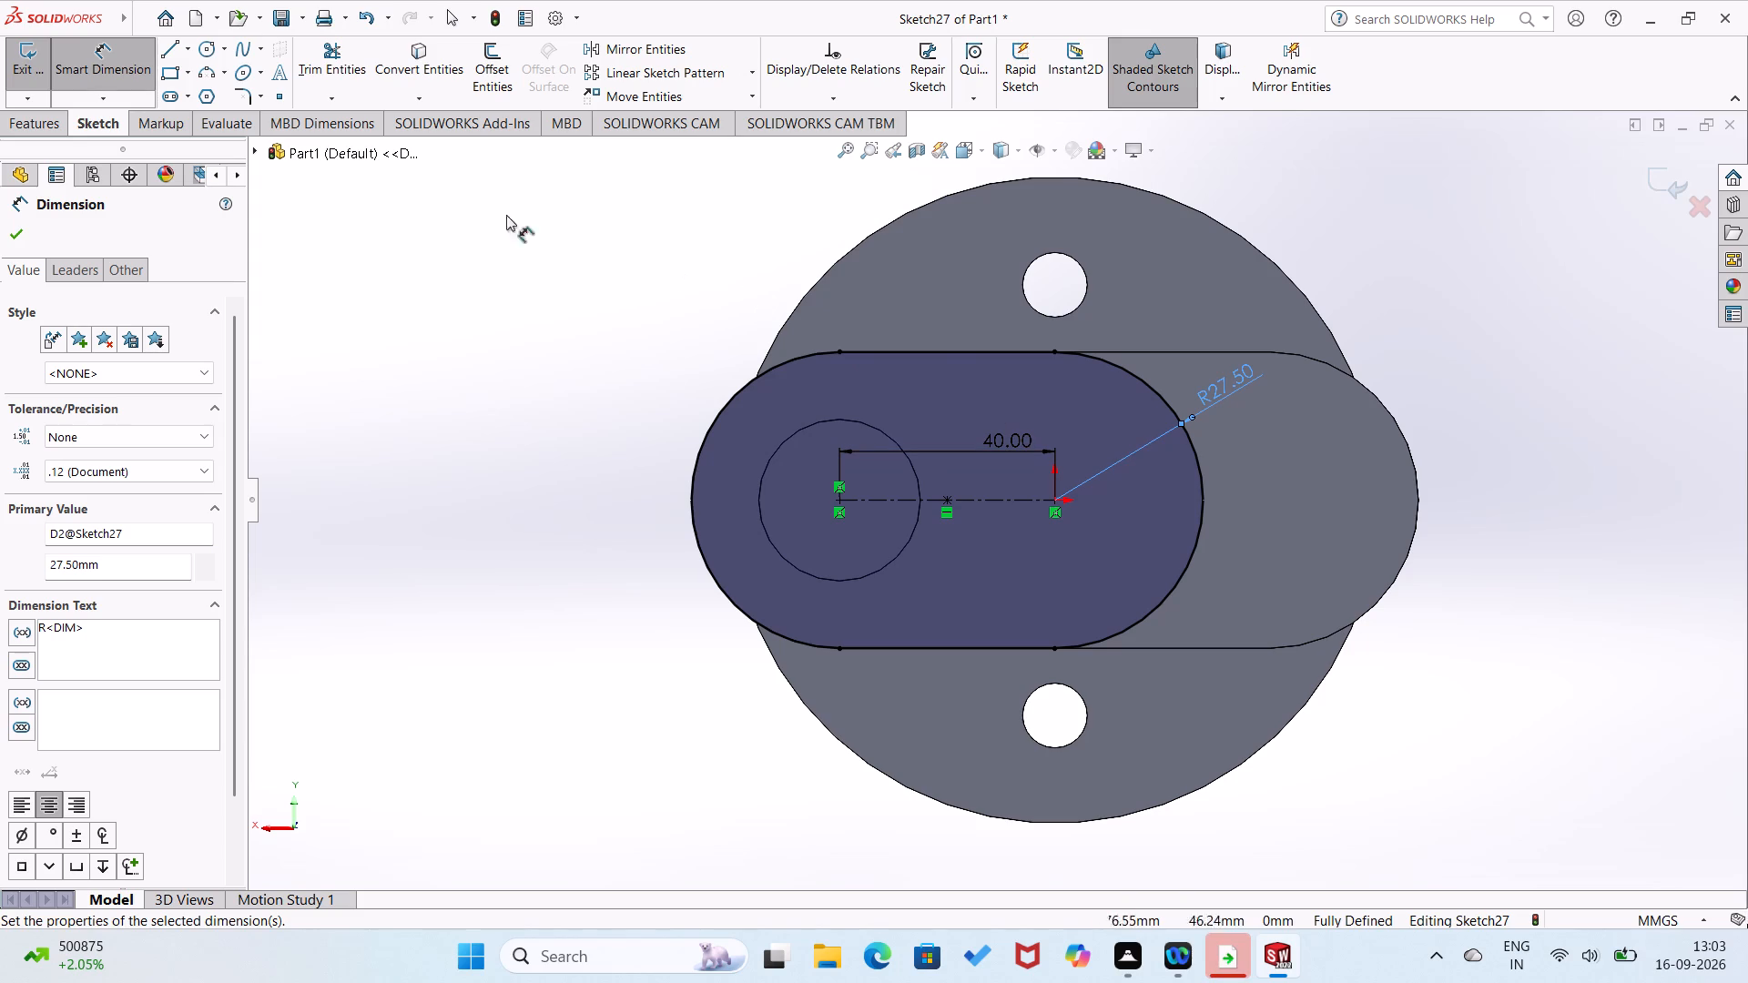
Extrude the slot profile on the crankpin's end as a blind boss 30 mm deep, merged with the body.
left_click(24, 121)
left_click(43, 85)
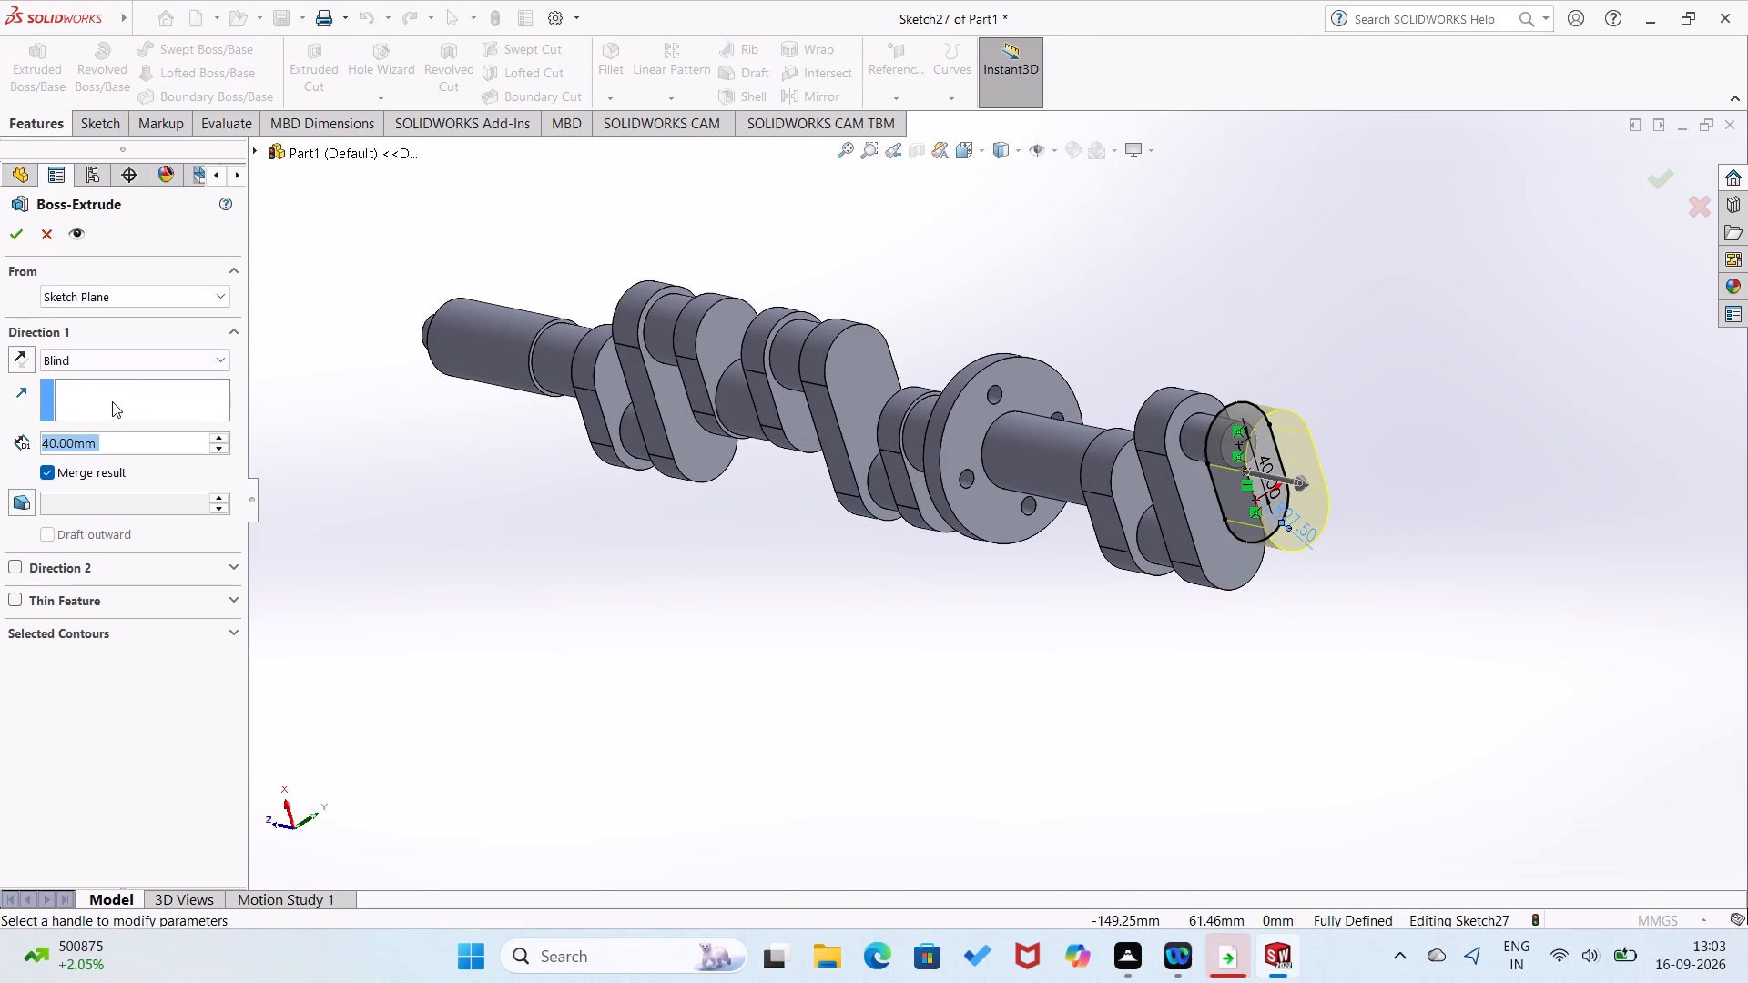
type("30")
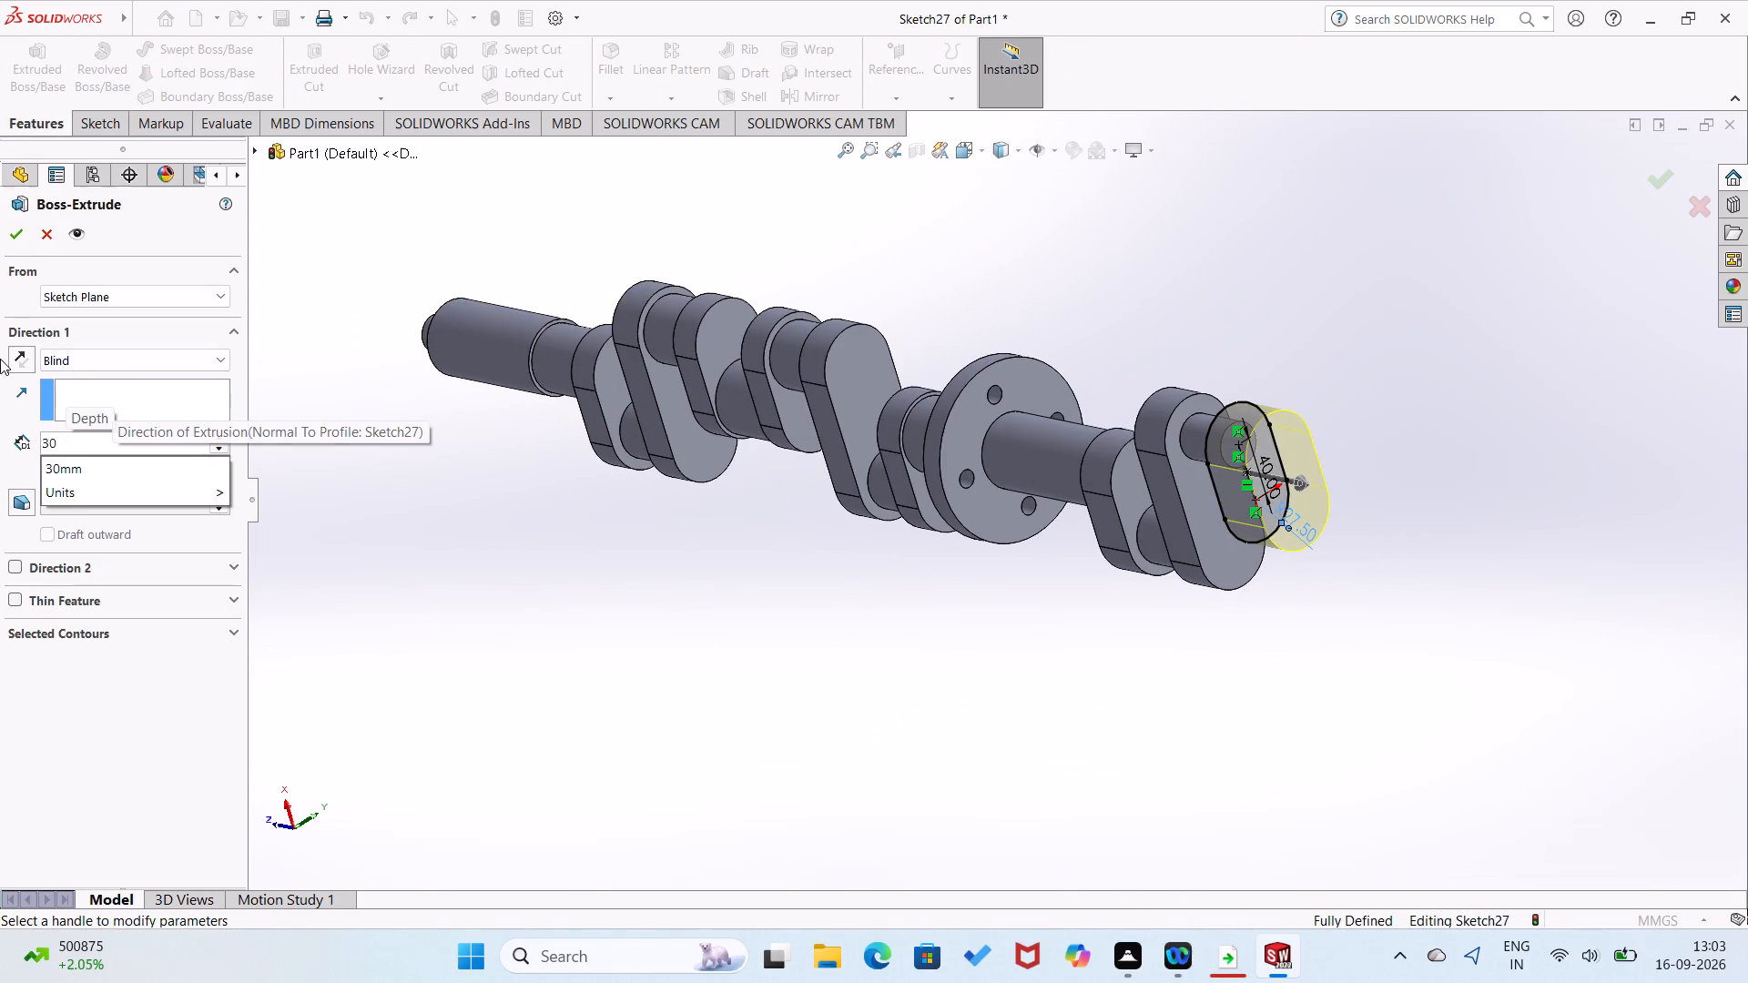
left_click(14, 232)
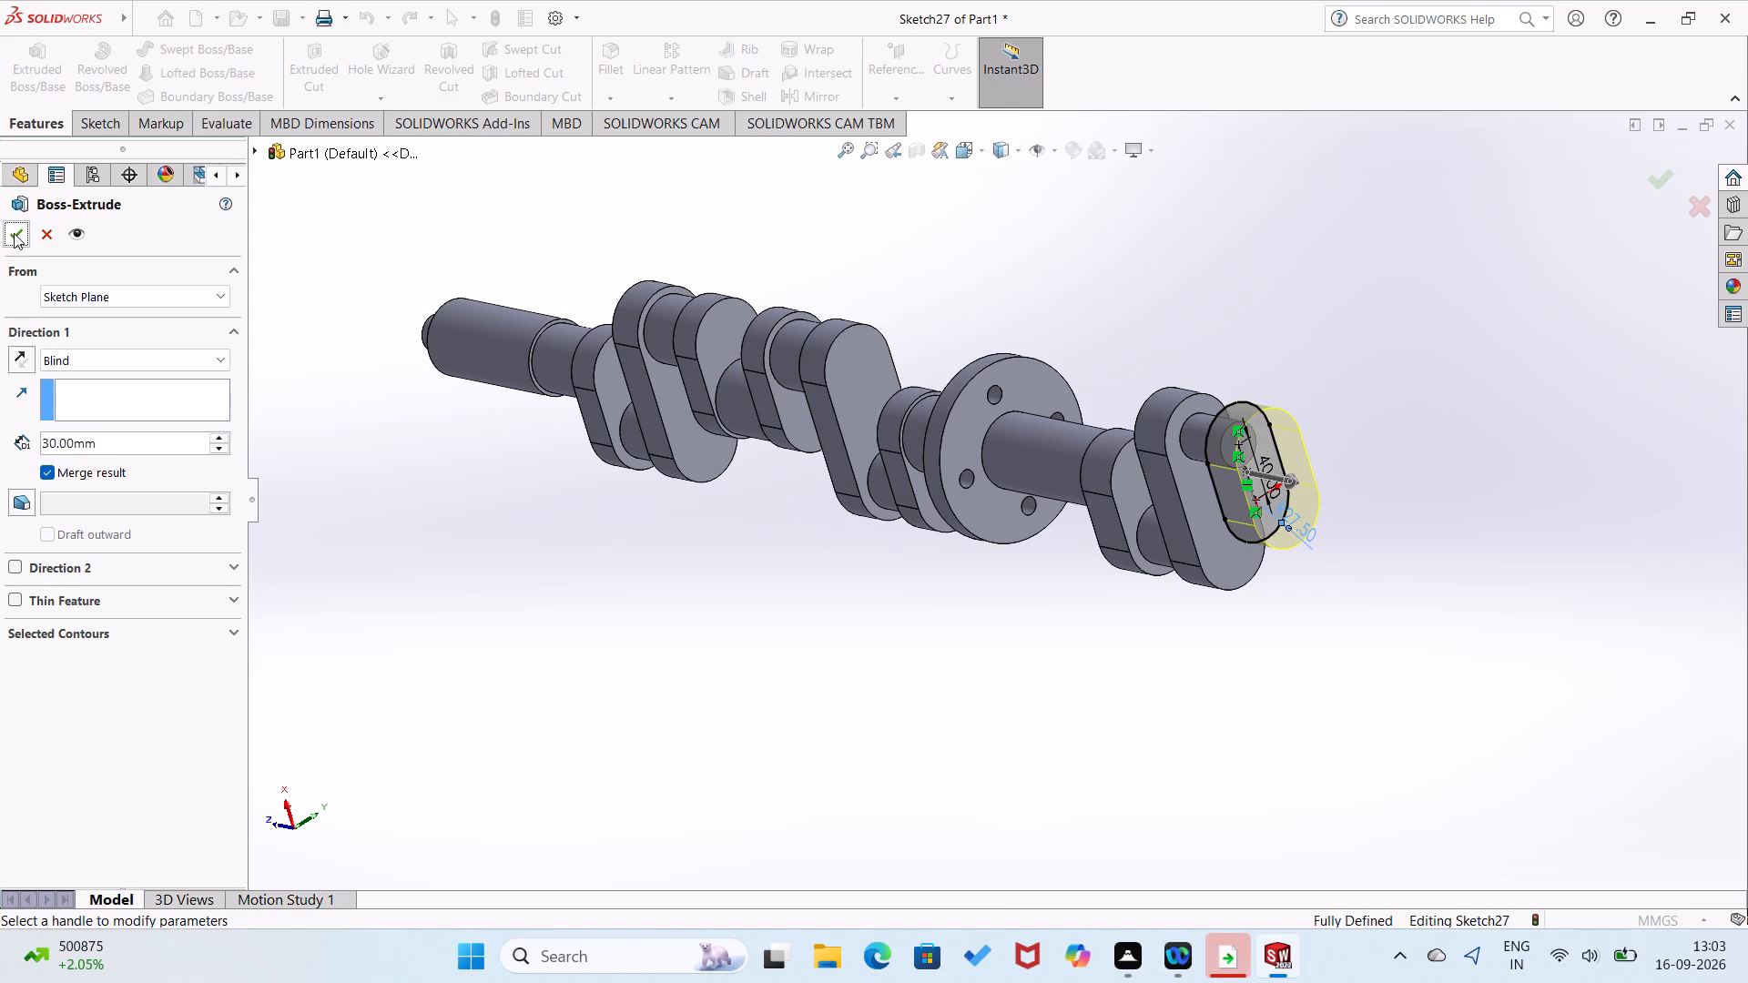
left_click(14, 233)
left_click(306, 370)
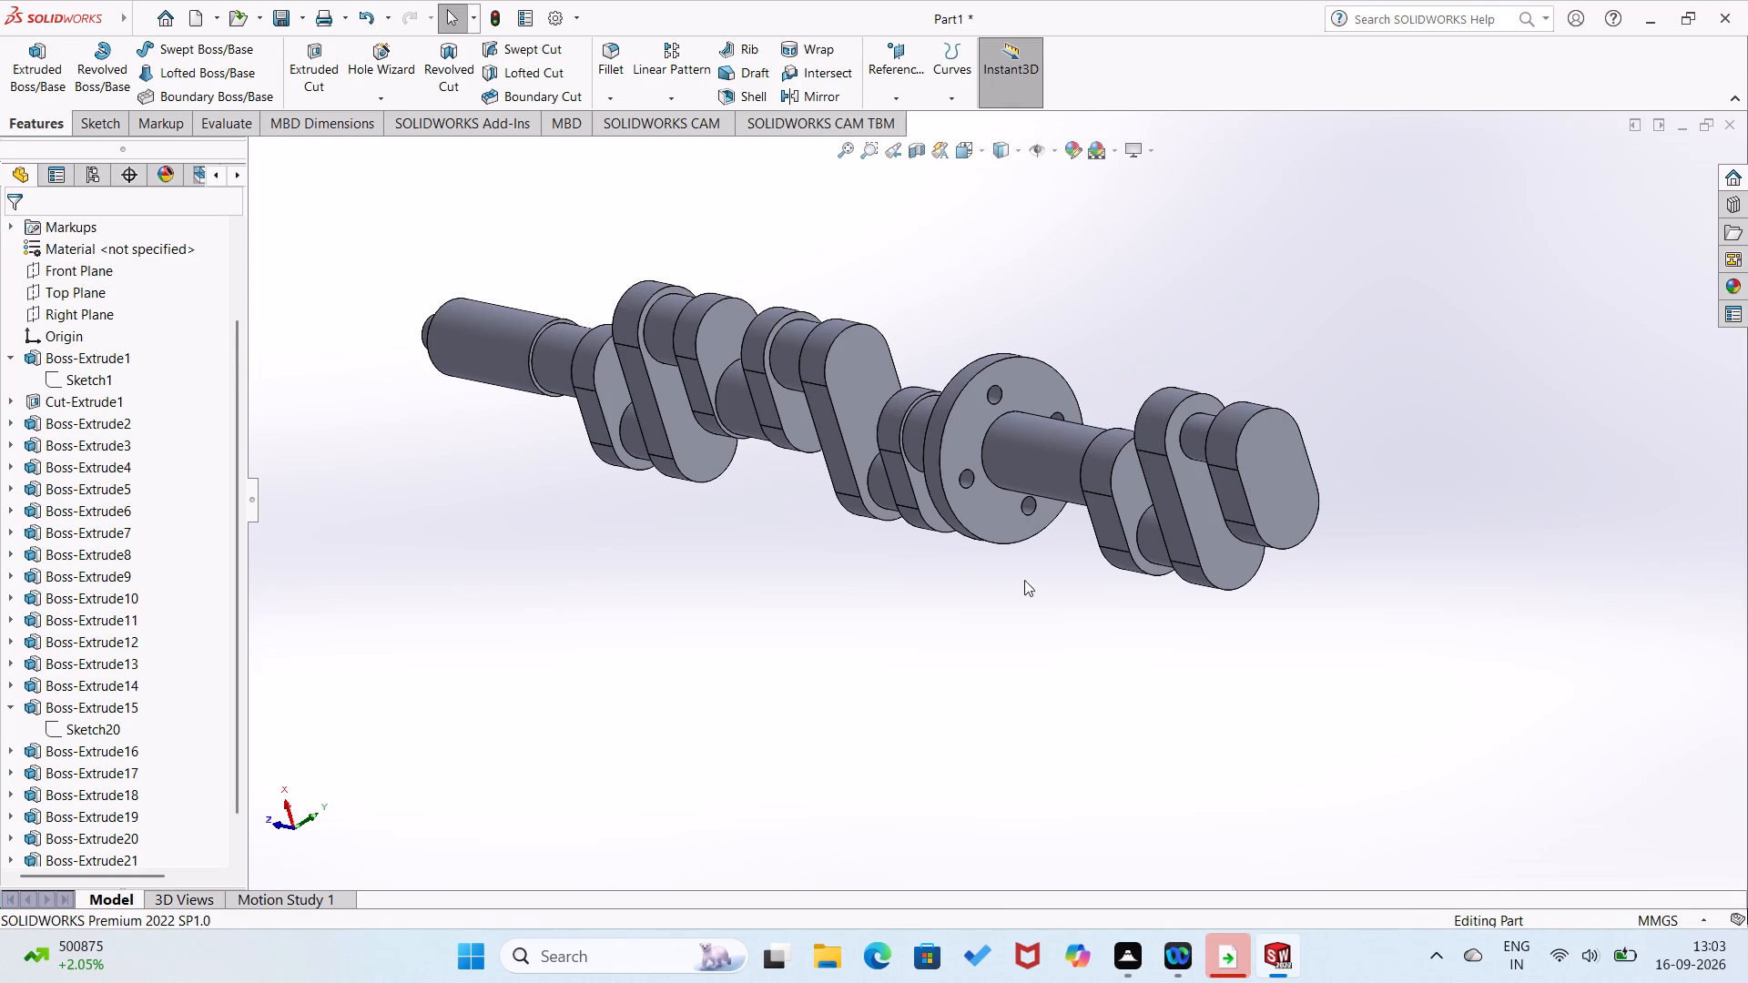
On the end face of the last web, sketch a circle centred on the origin, about 24 mm in diameter.
left_click(1290, 495)
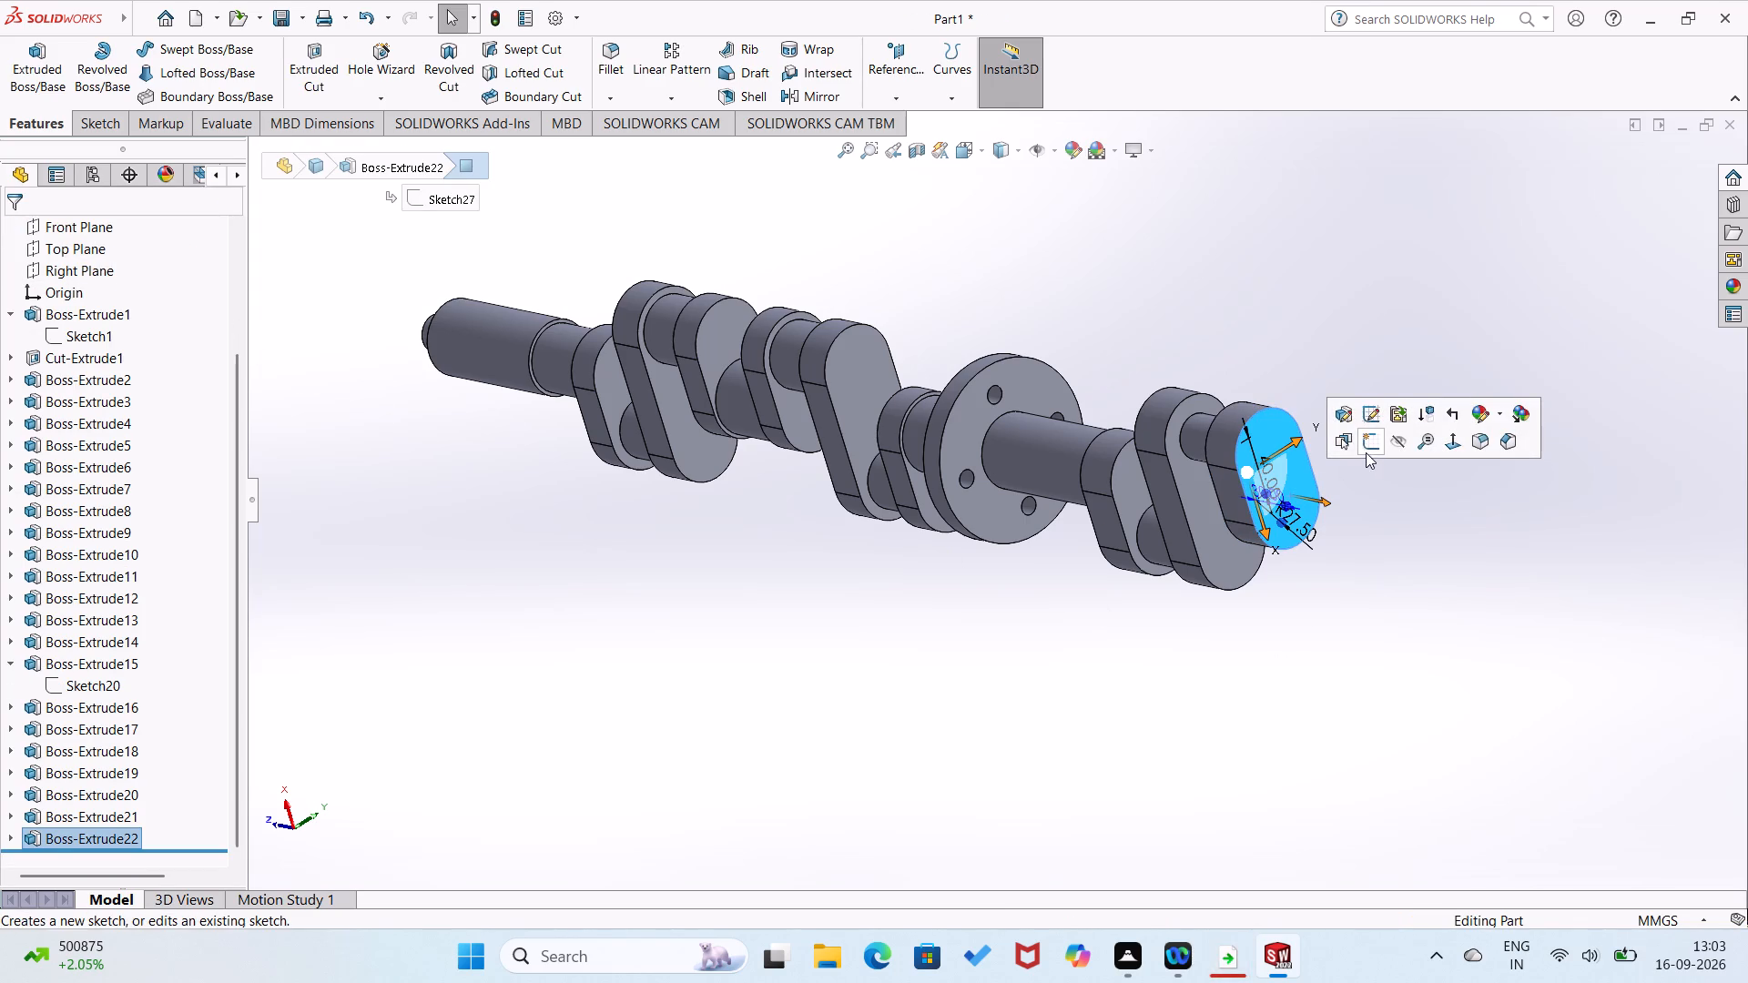
left_click(1366, 450)
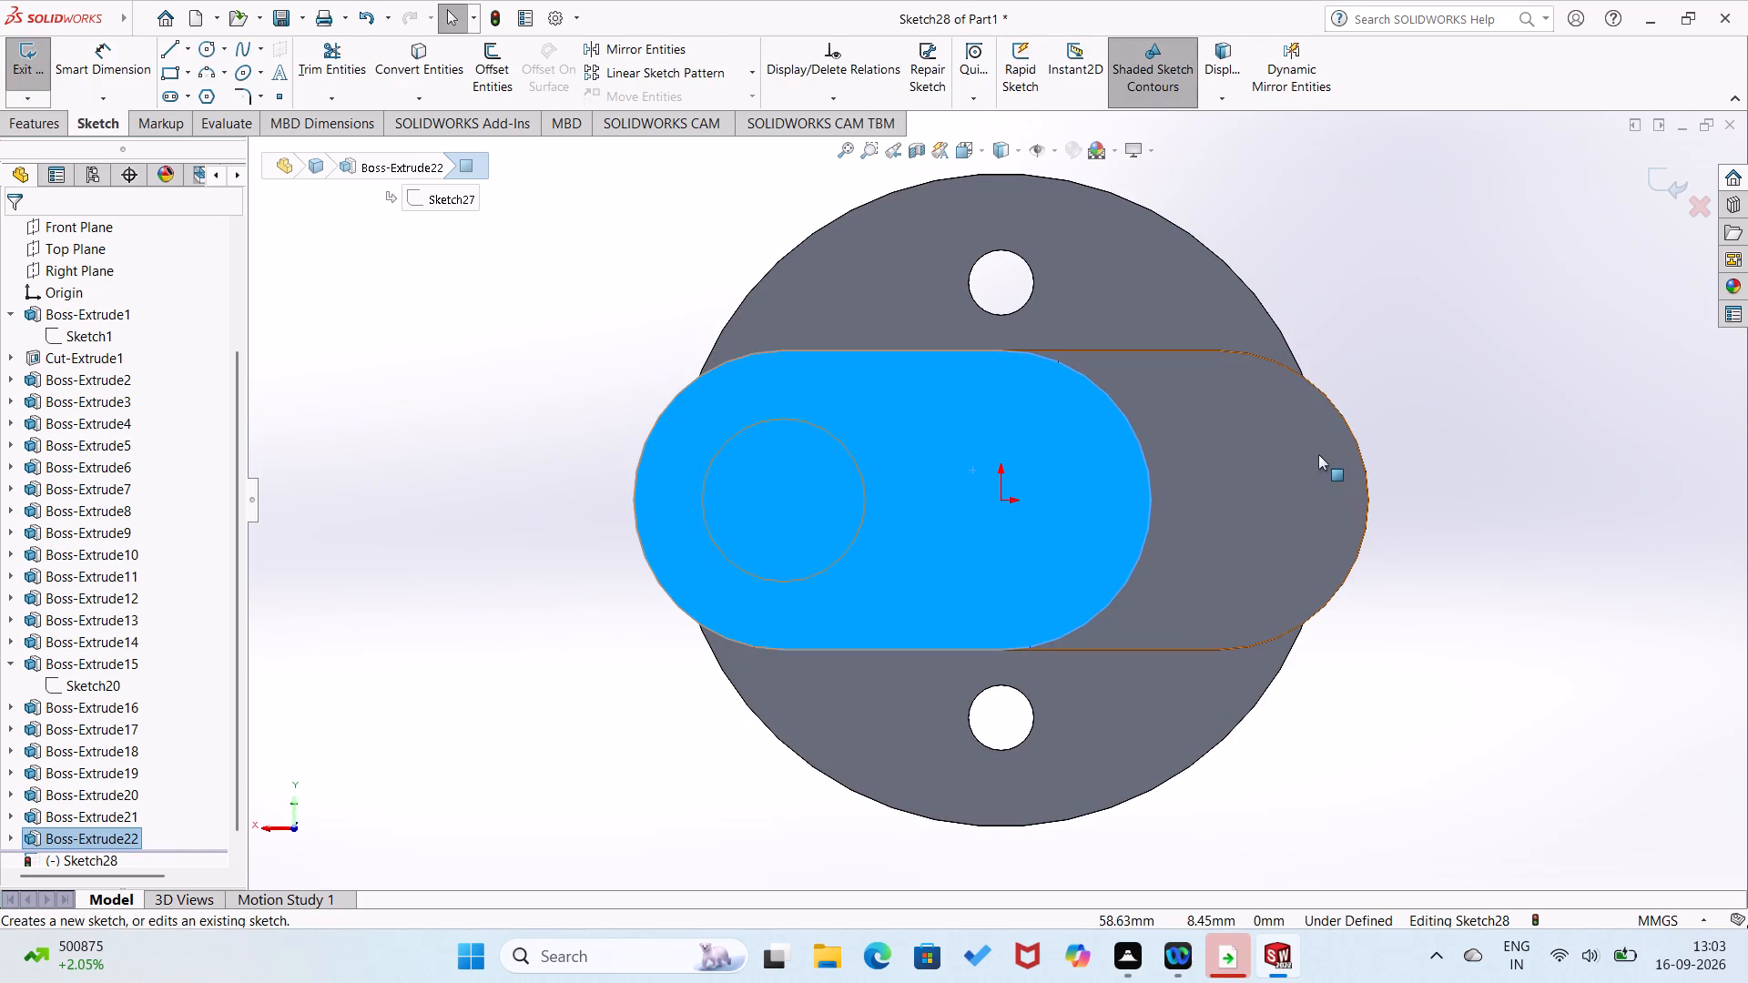
left_click(452, 626)
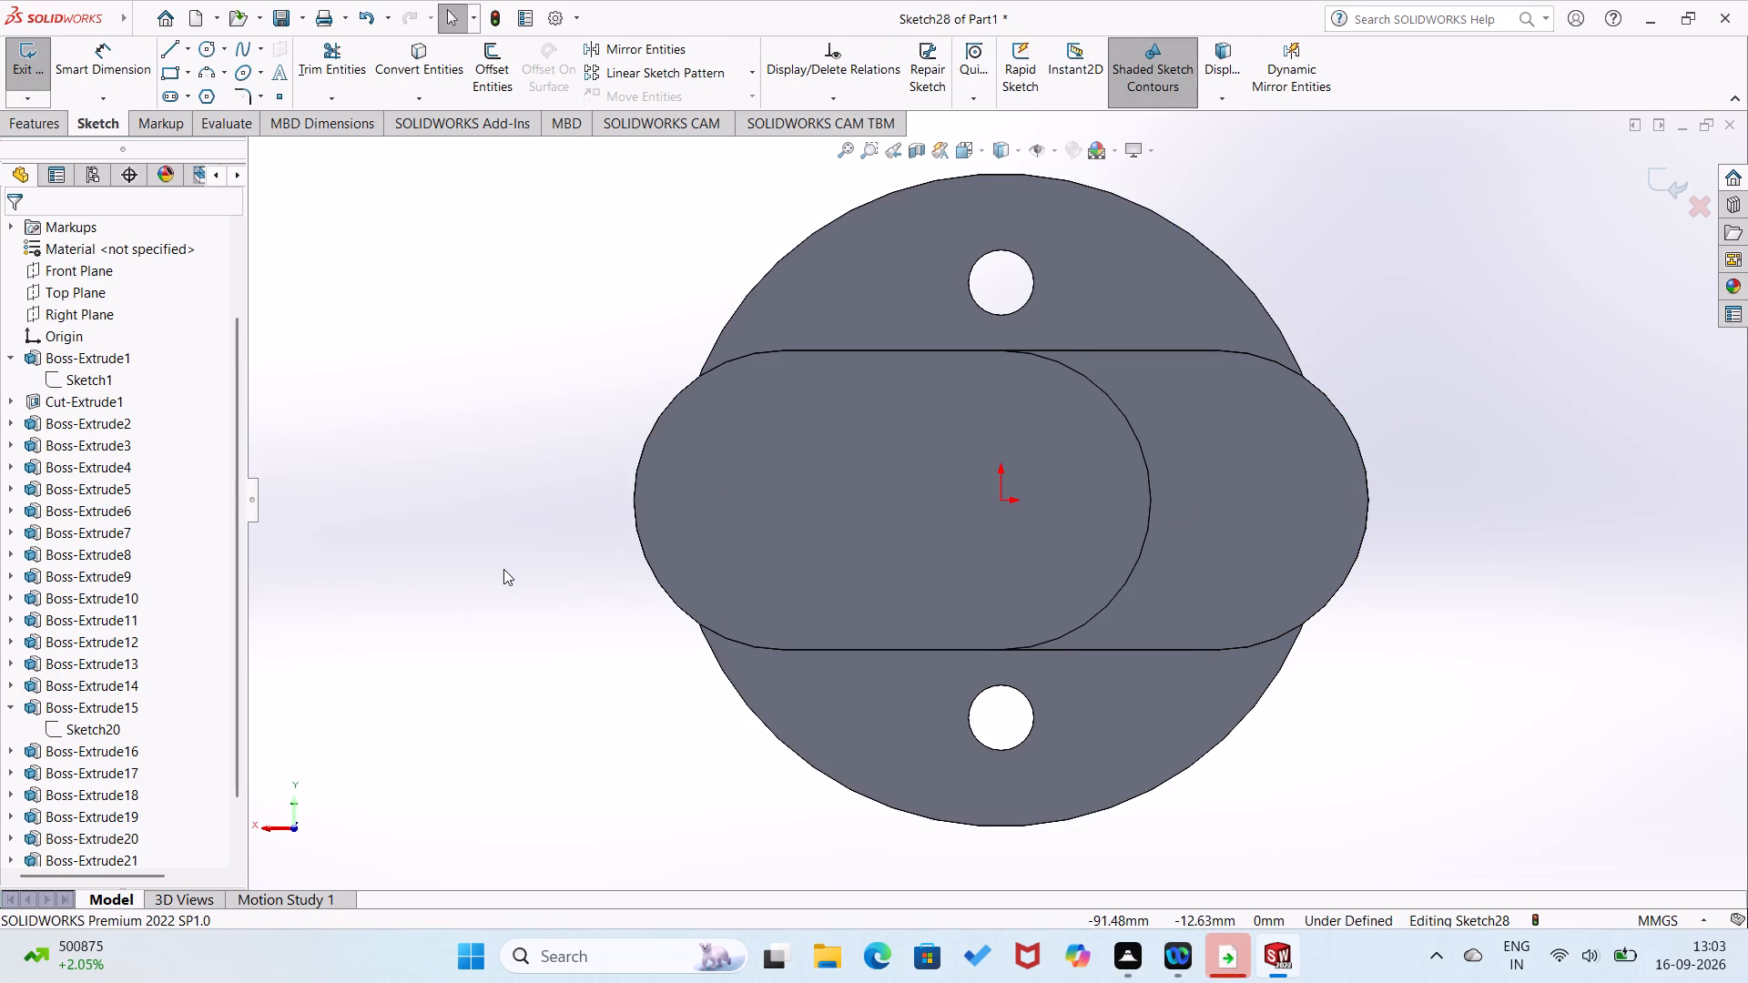
left_click(208, 46)
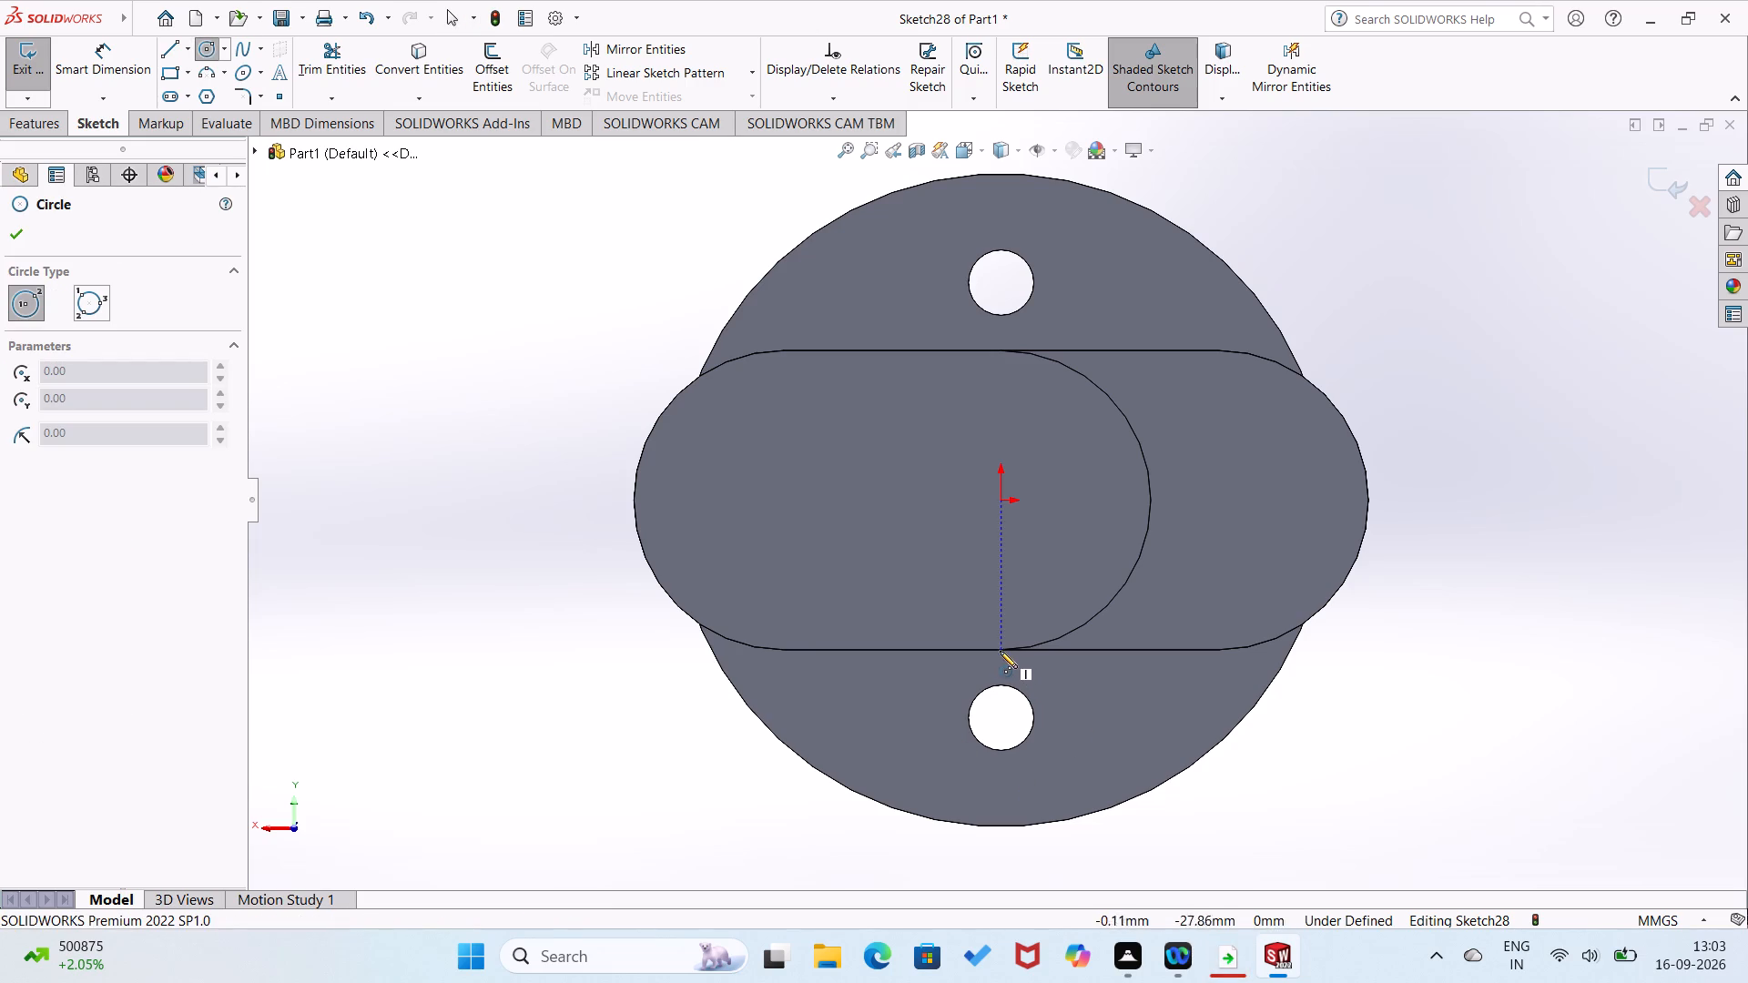
left_click(1000, 498)
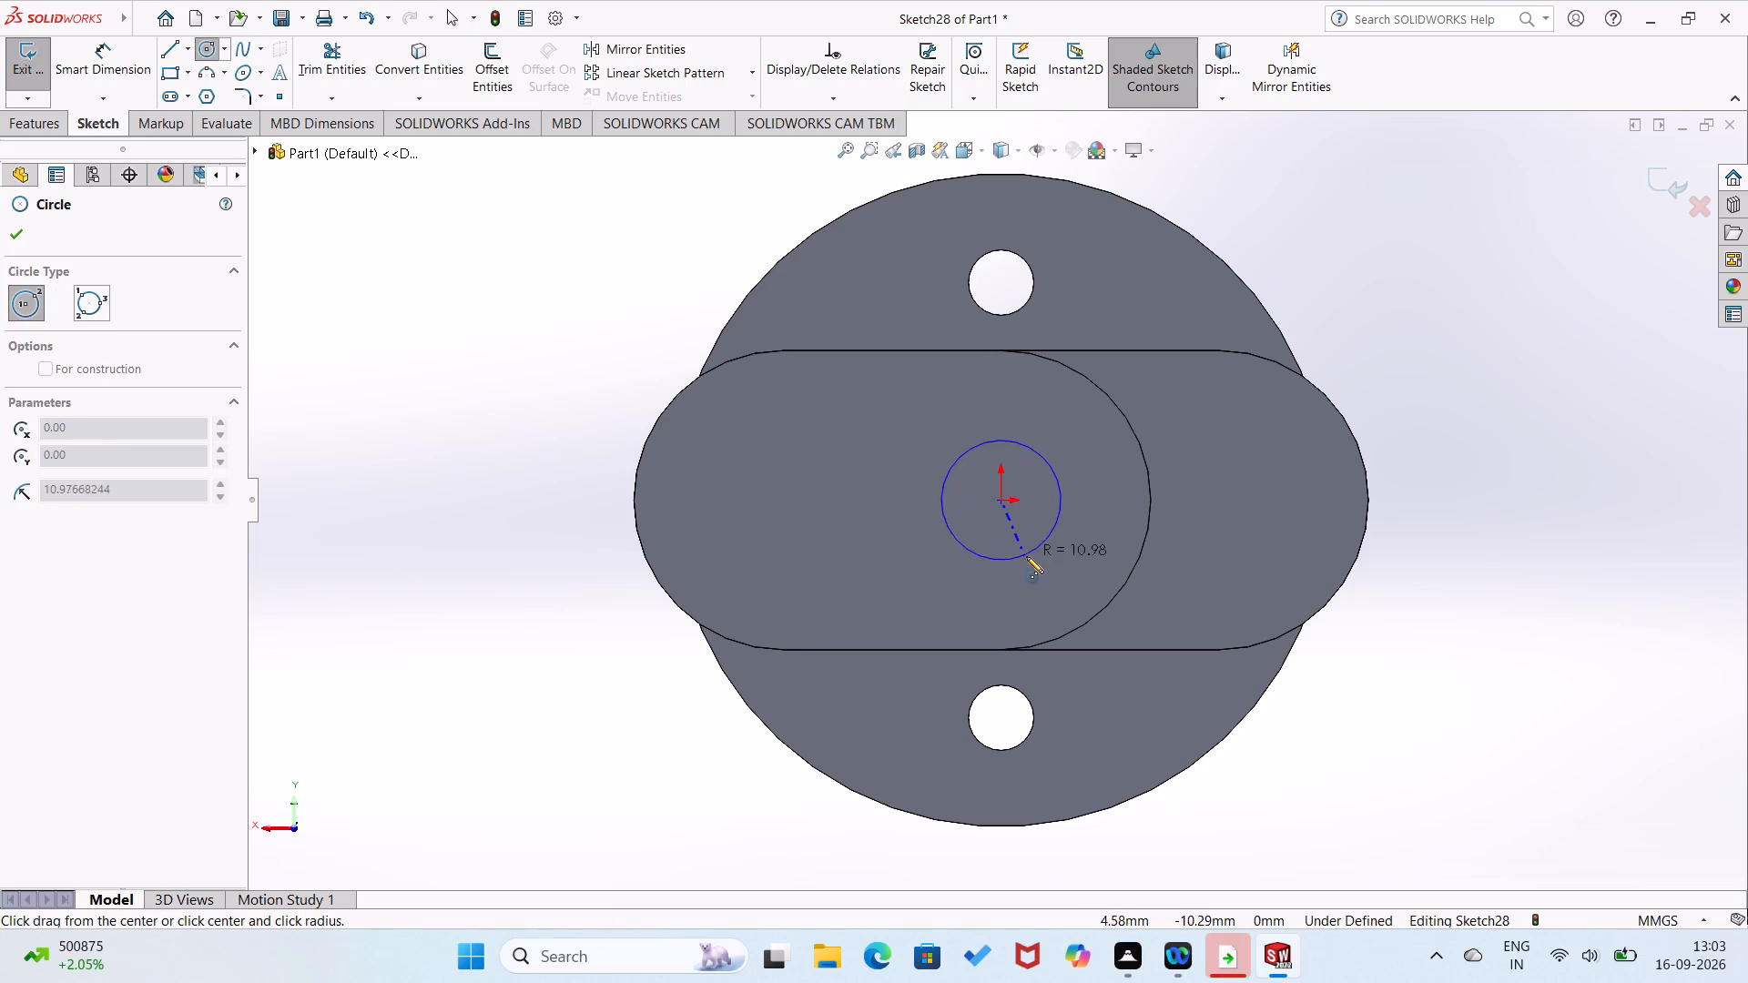
left_click(1029, 561)
Dimension the diameter of the circle at the origin and set it to 30 mm.
right_click_drag(1065, 571, 1122, 489)
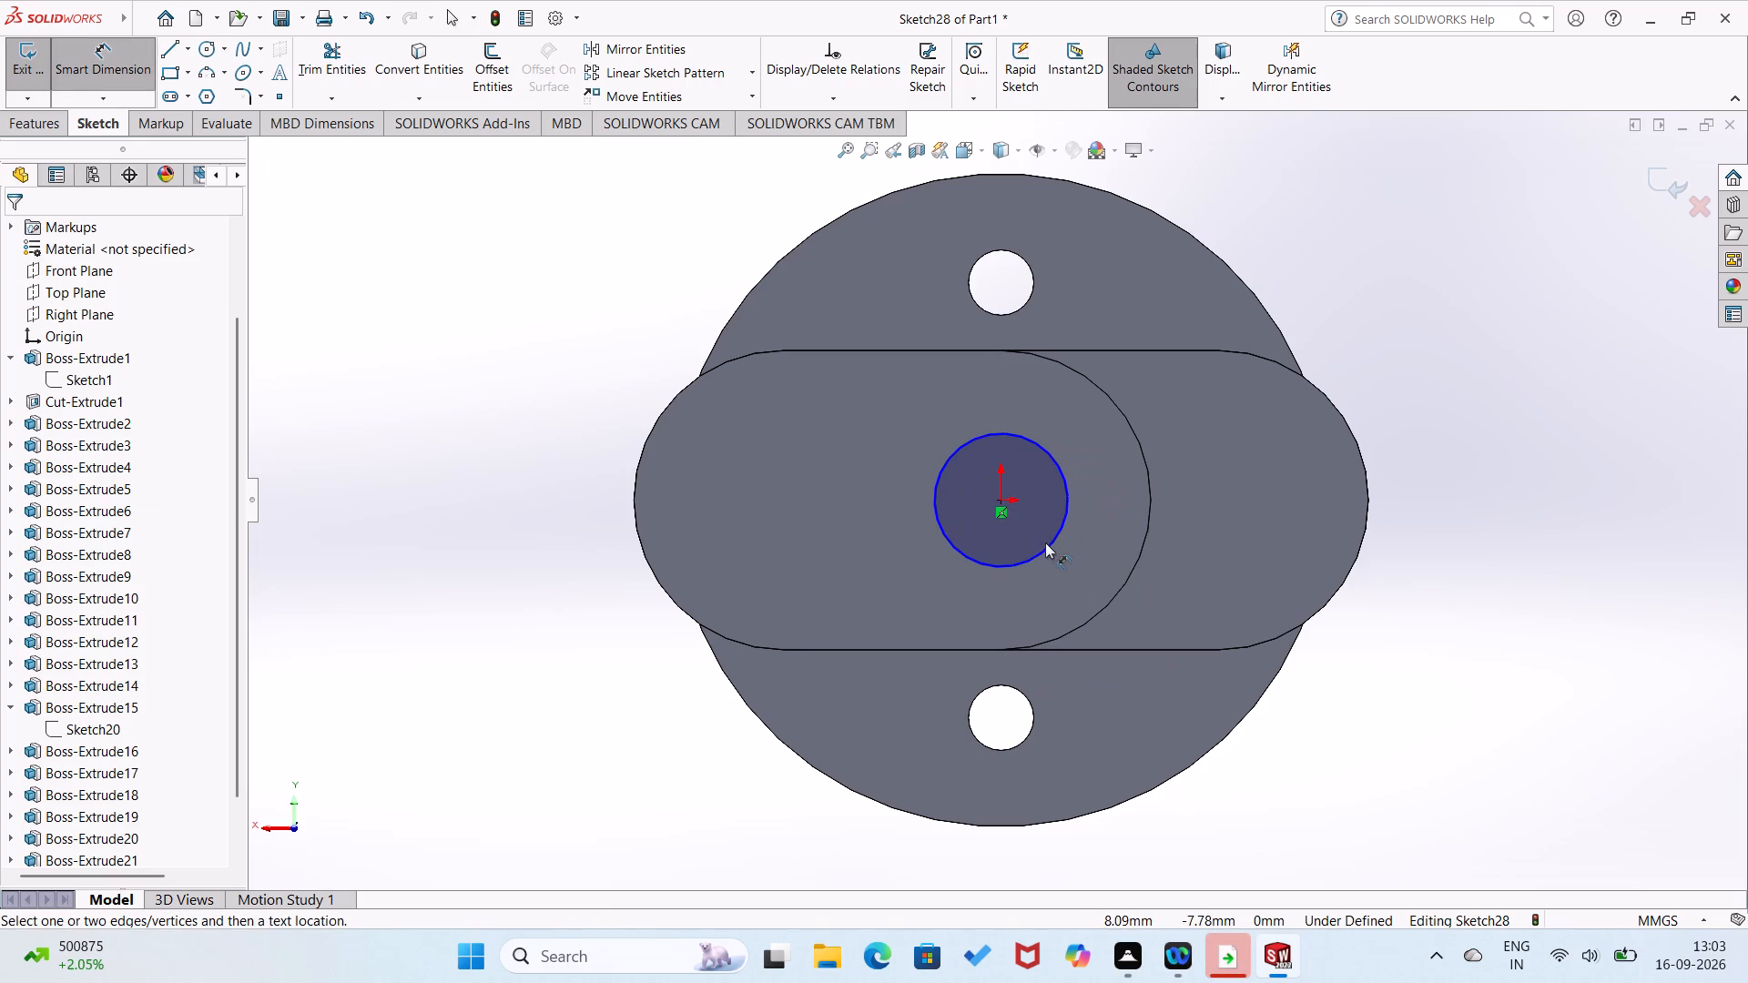
left_click(1045, 542)
left_click(1044, 545)
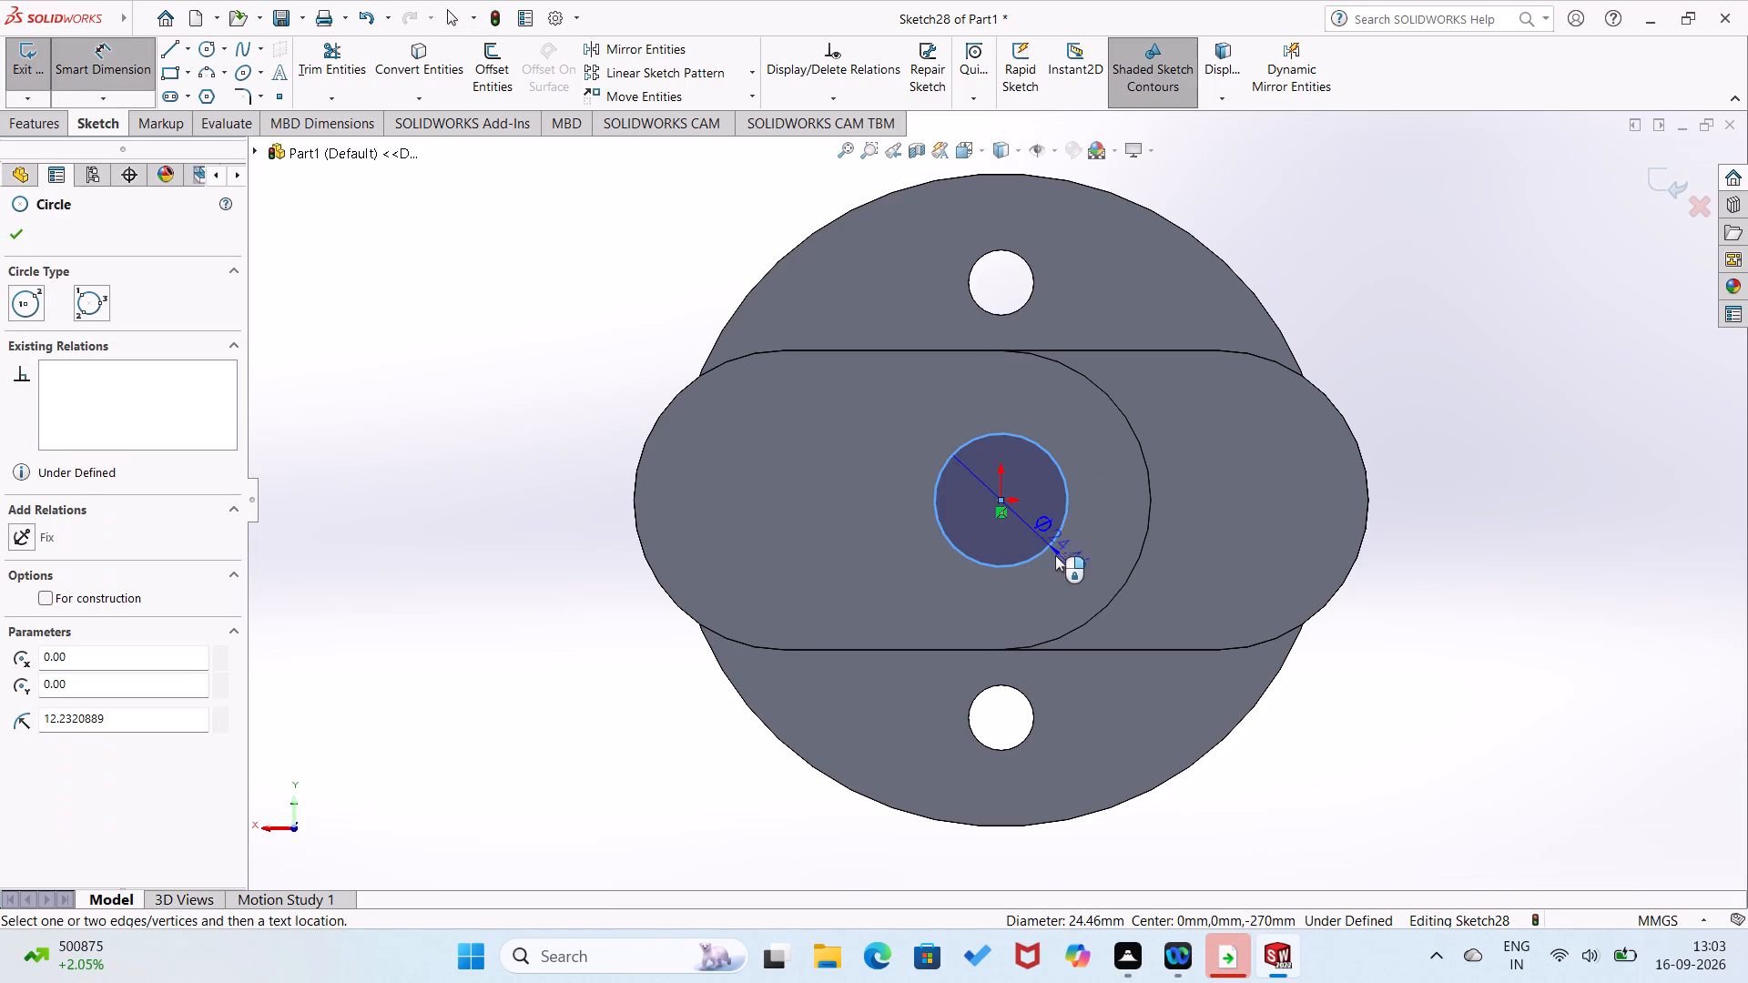
left_click(1062, 570)
type("30")
key("Return")
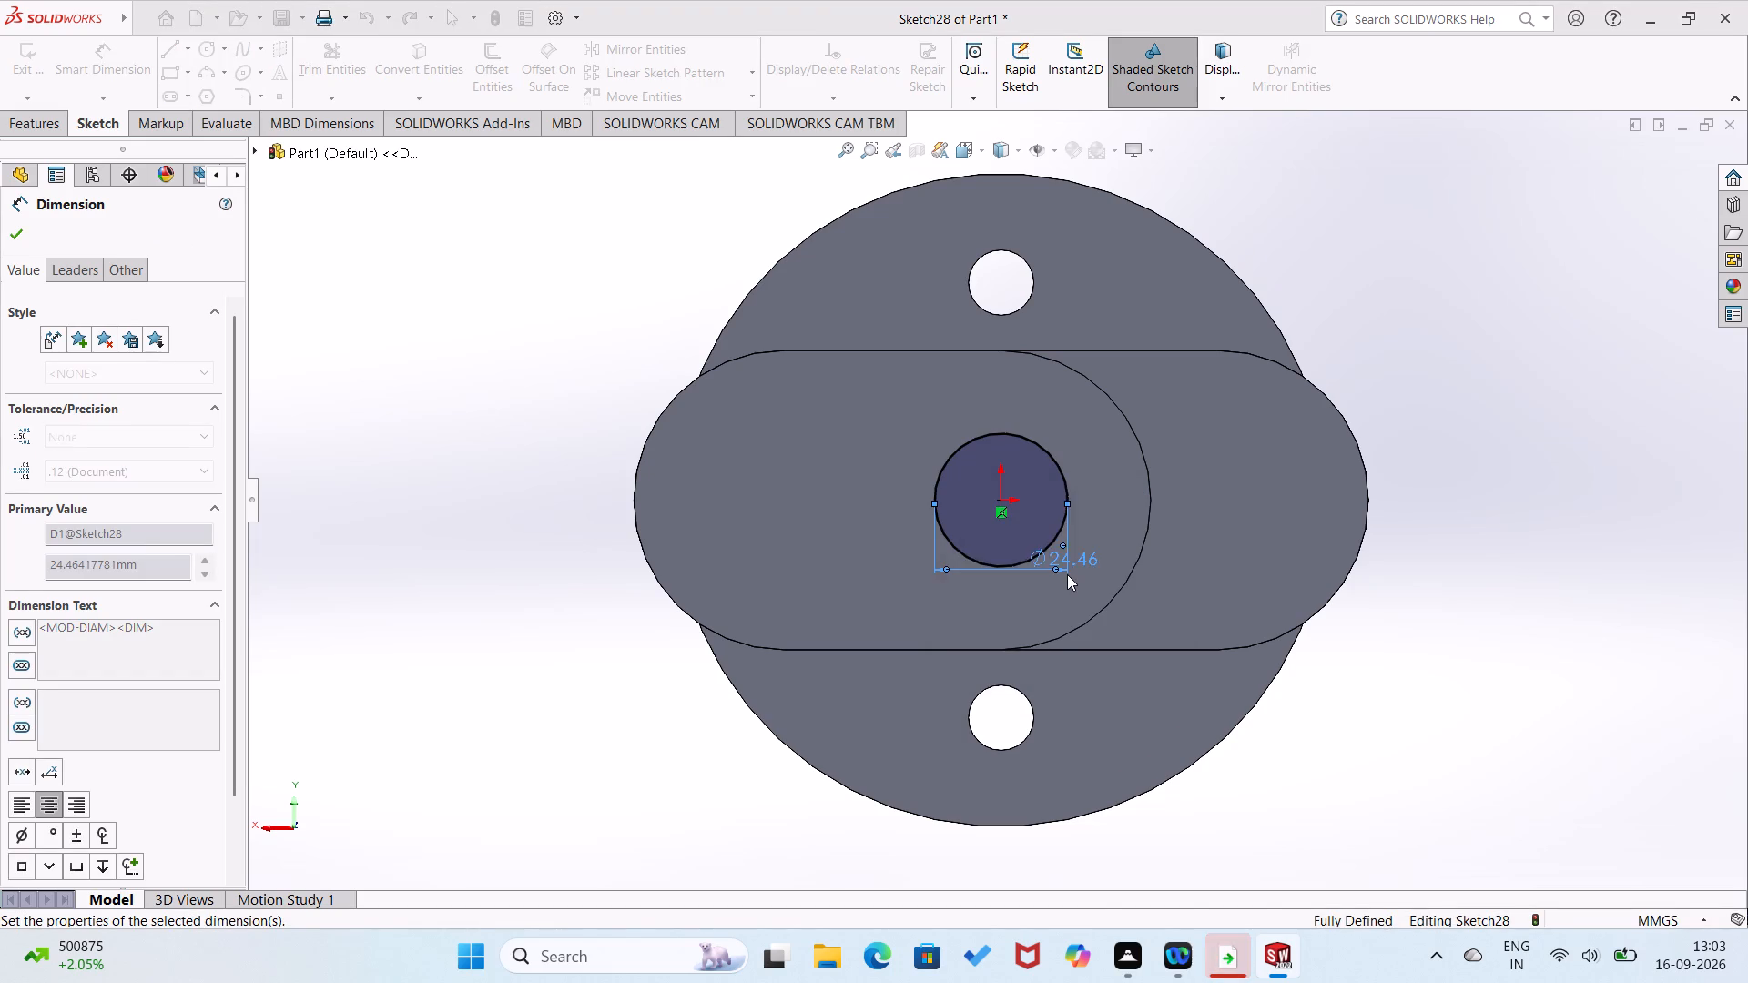
Extrude the circle on the last web as a blind boss 40 mm deep, merged with the body.
left_click(50, 121)
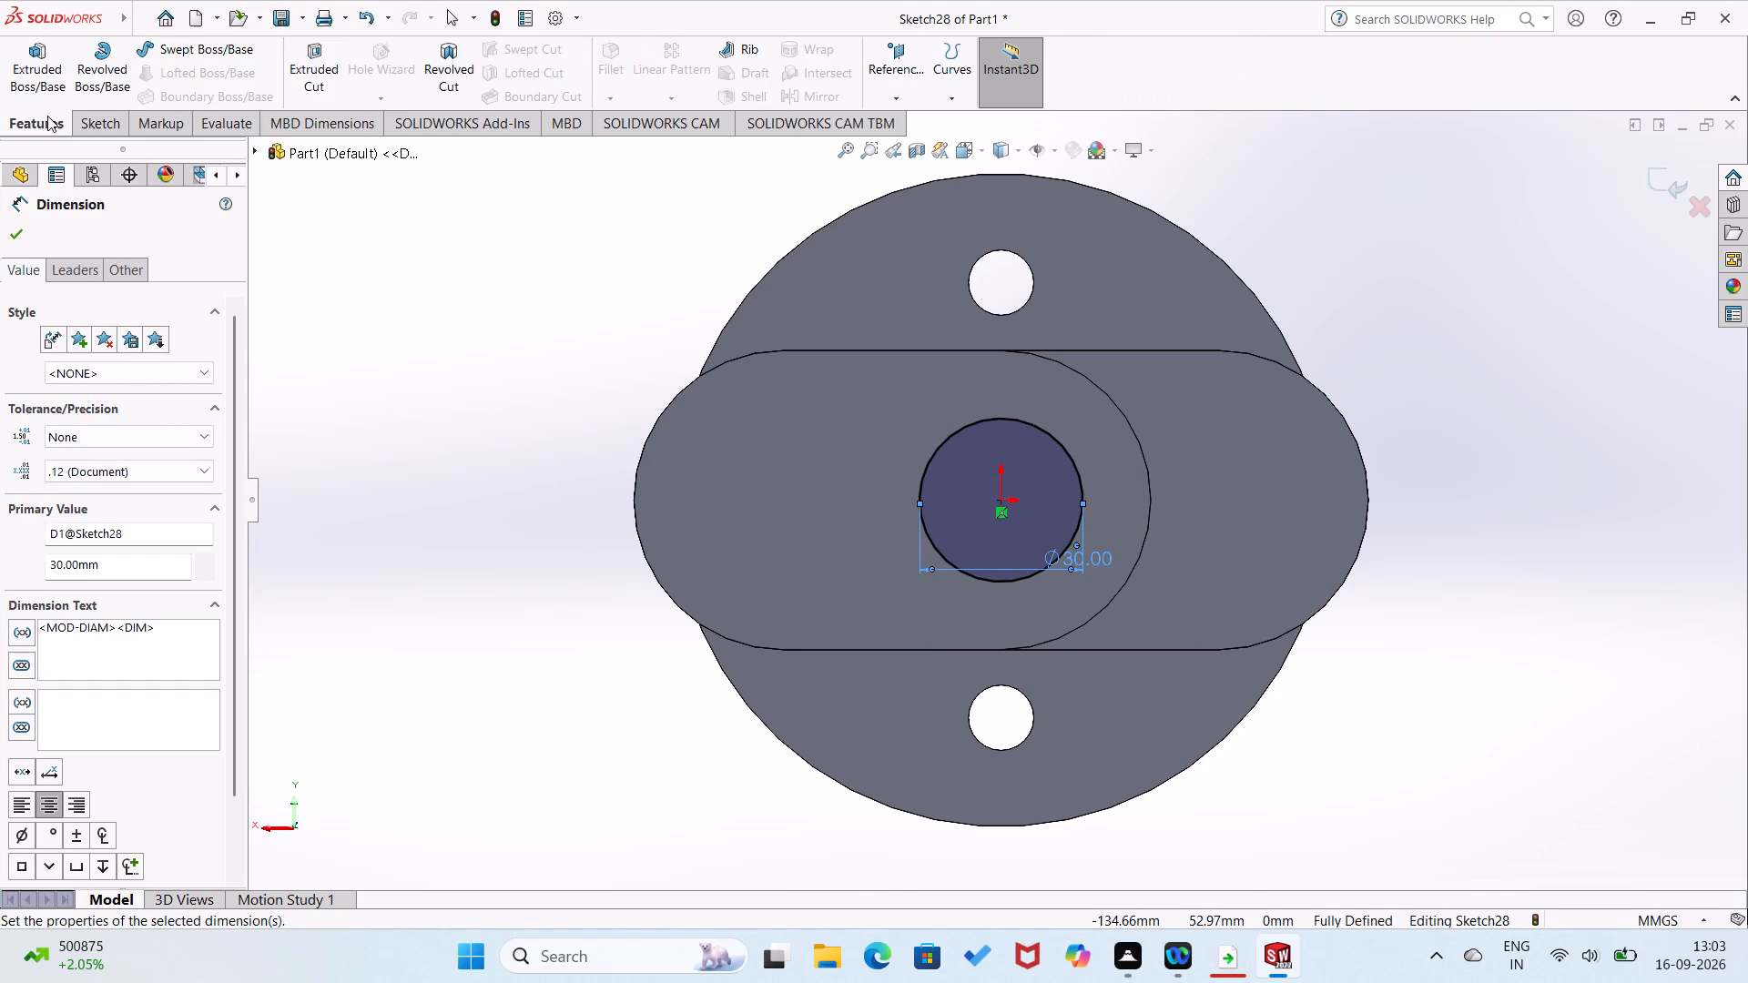
left_click(36, 87)
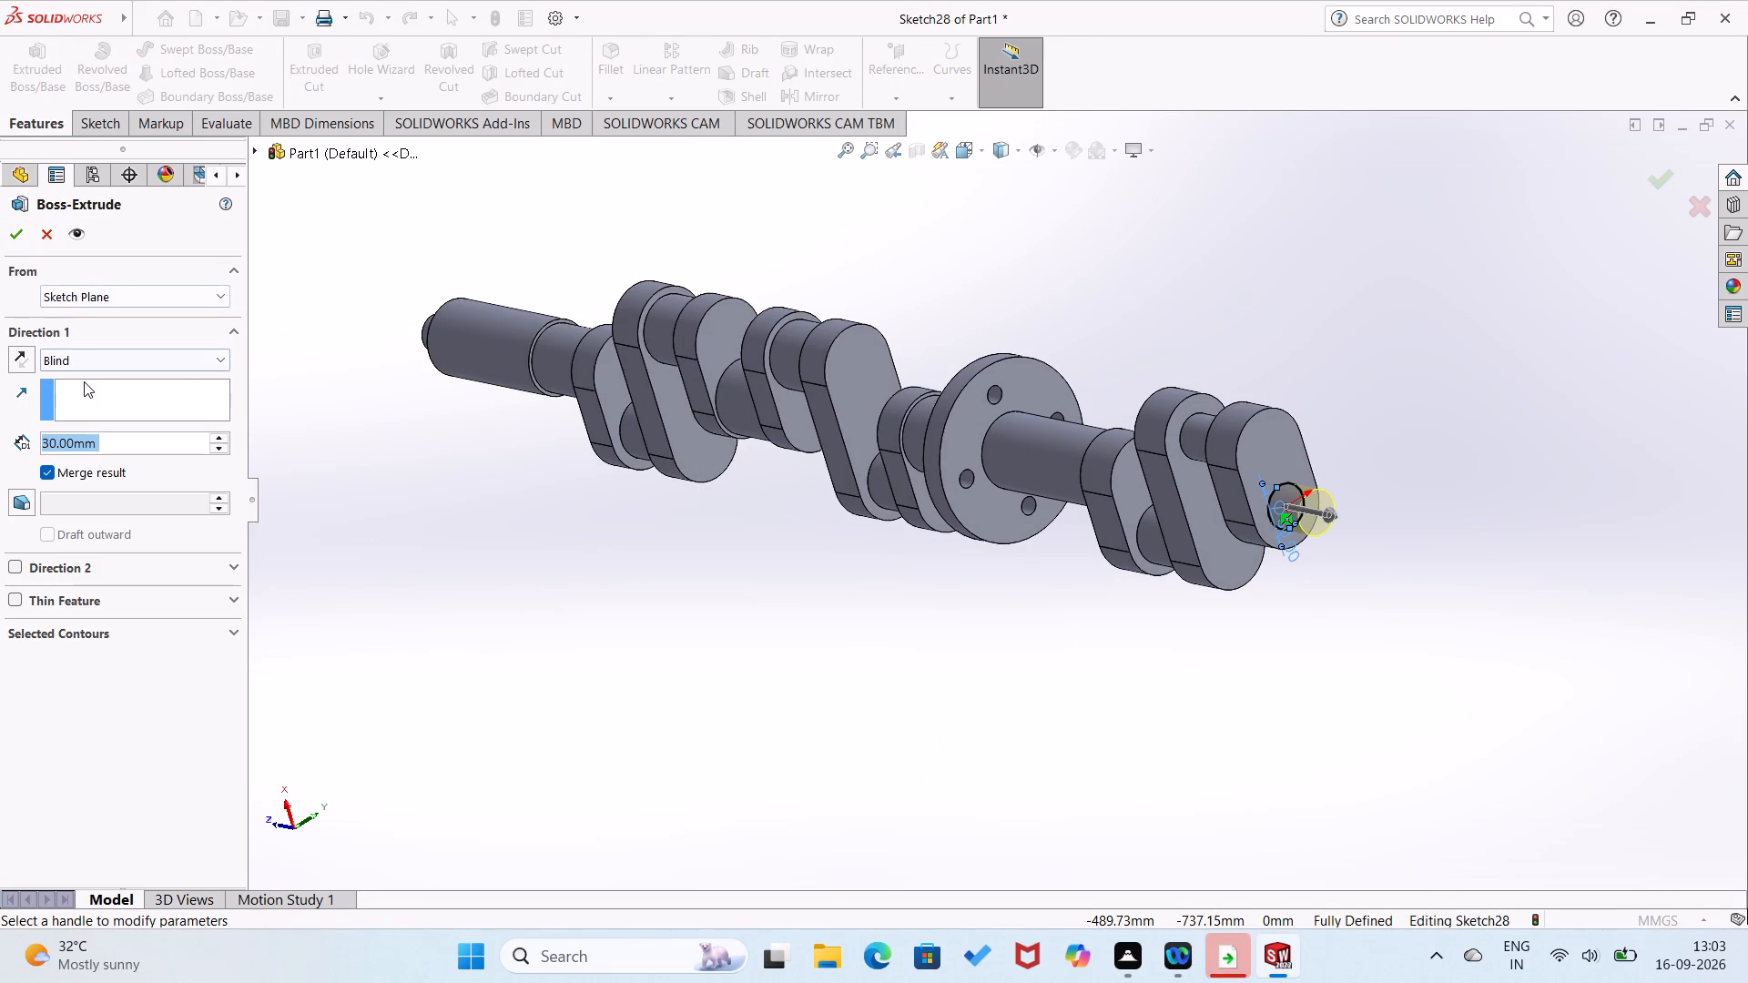
type("40")
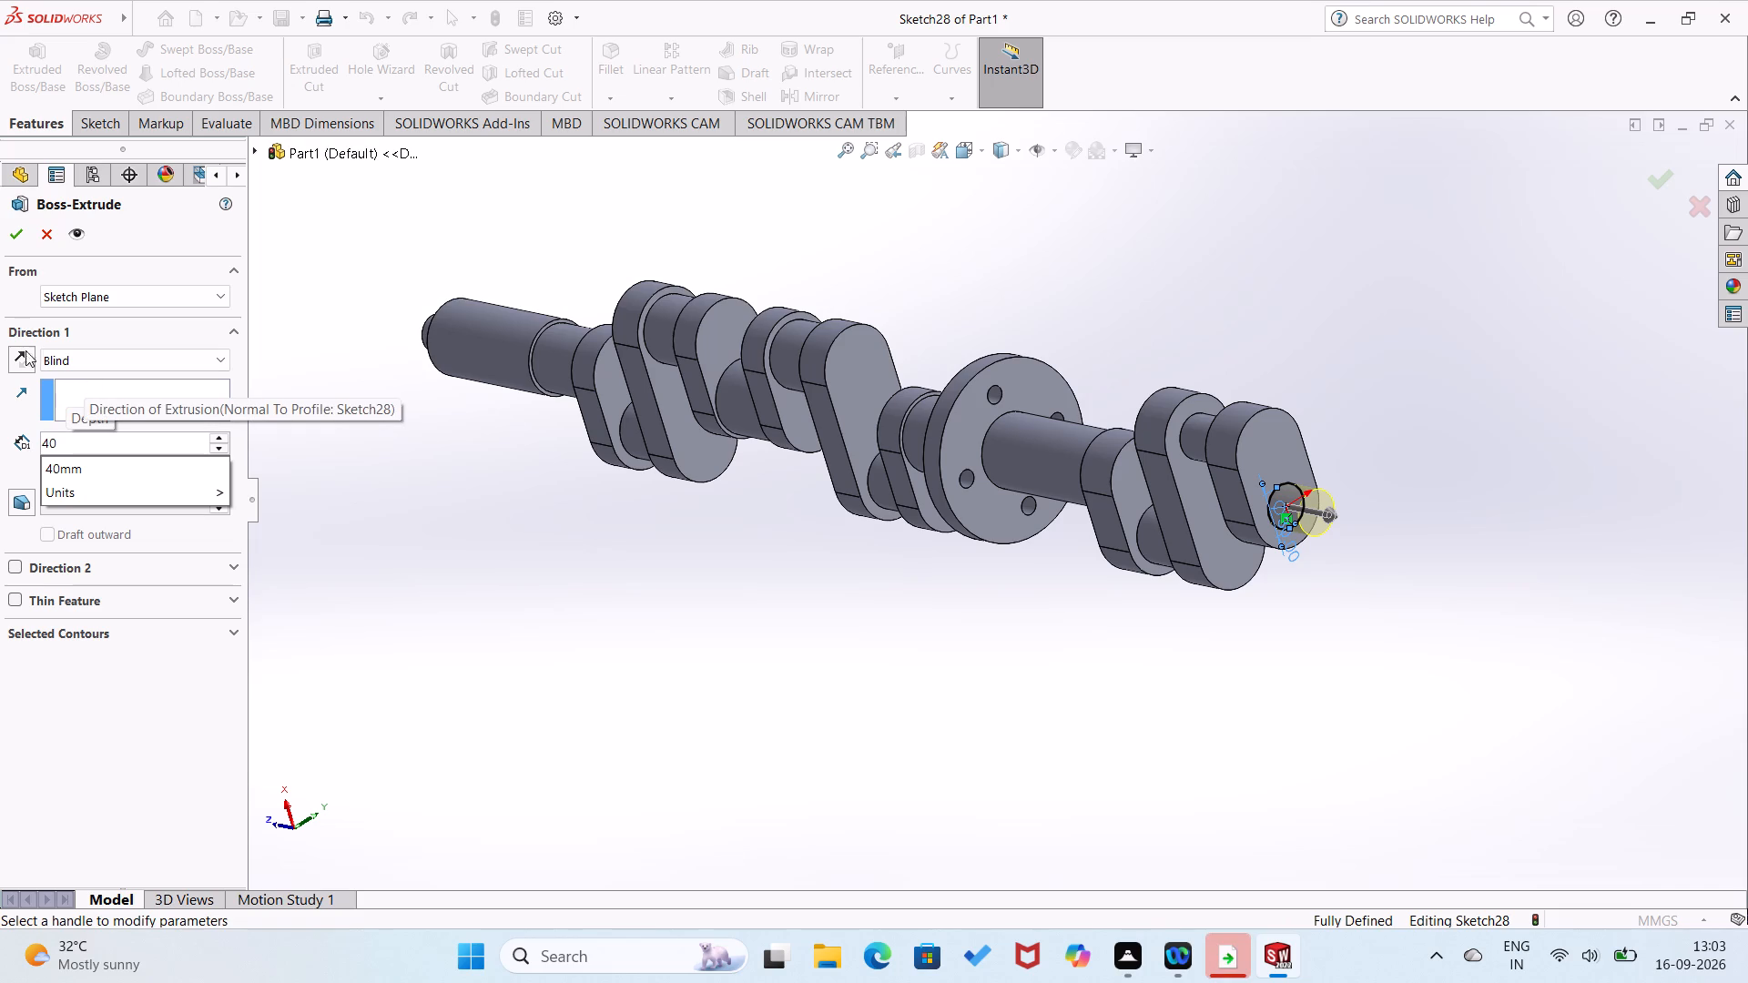
left_click(19, 226)
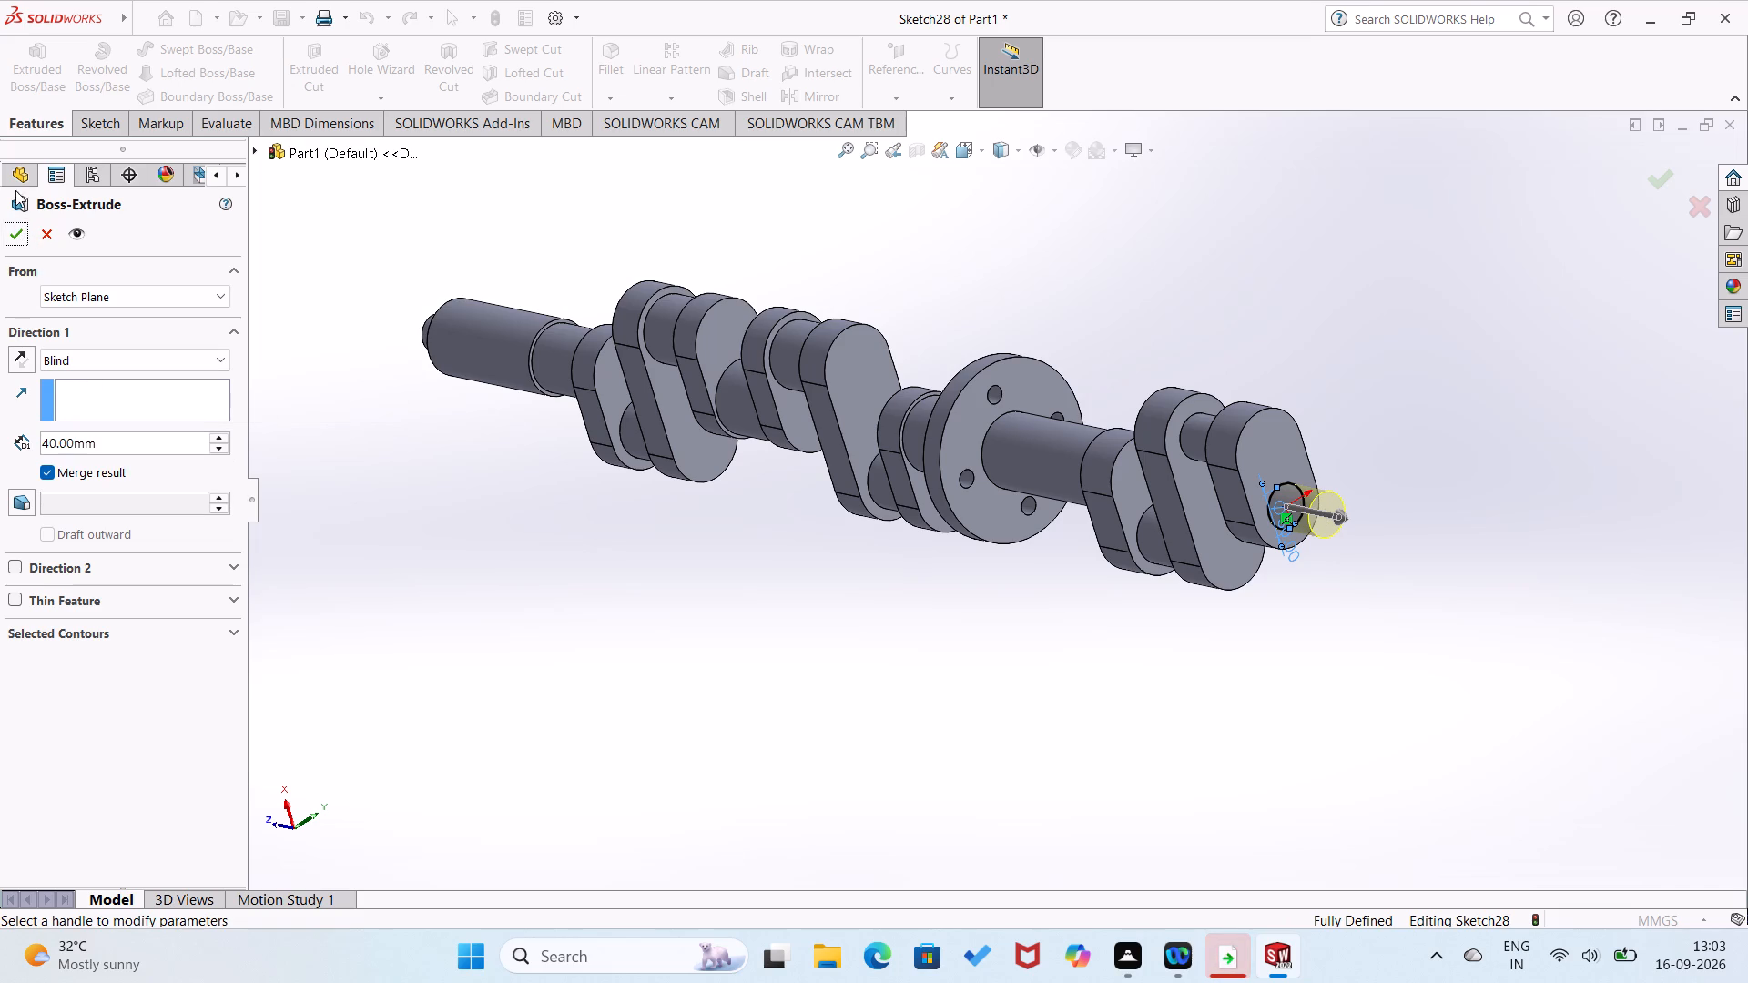
left_click(15, 243)
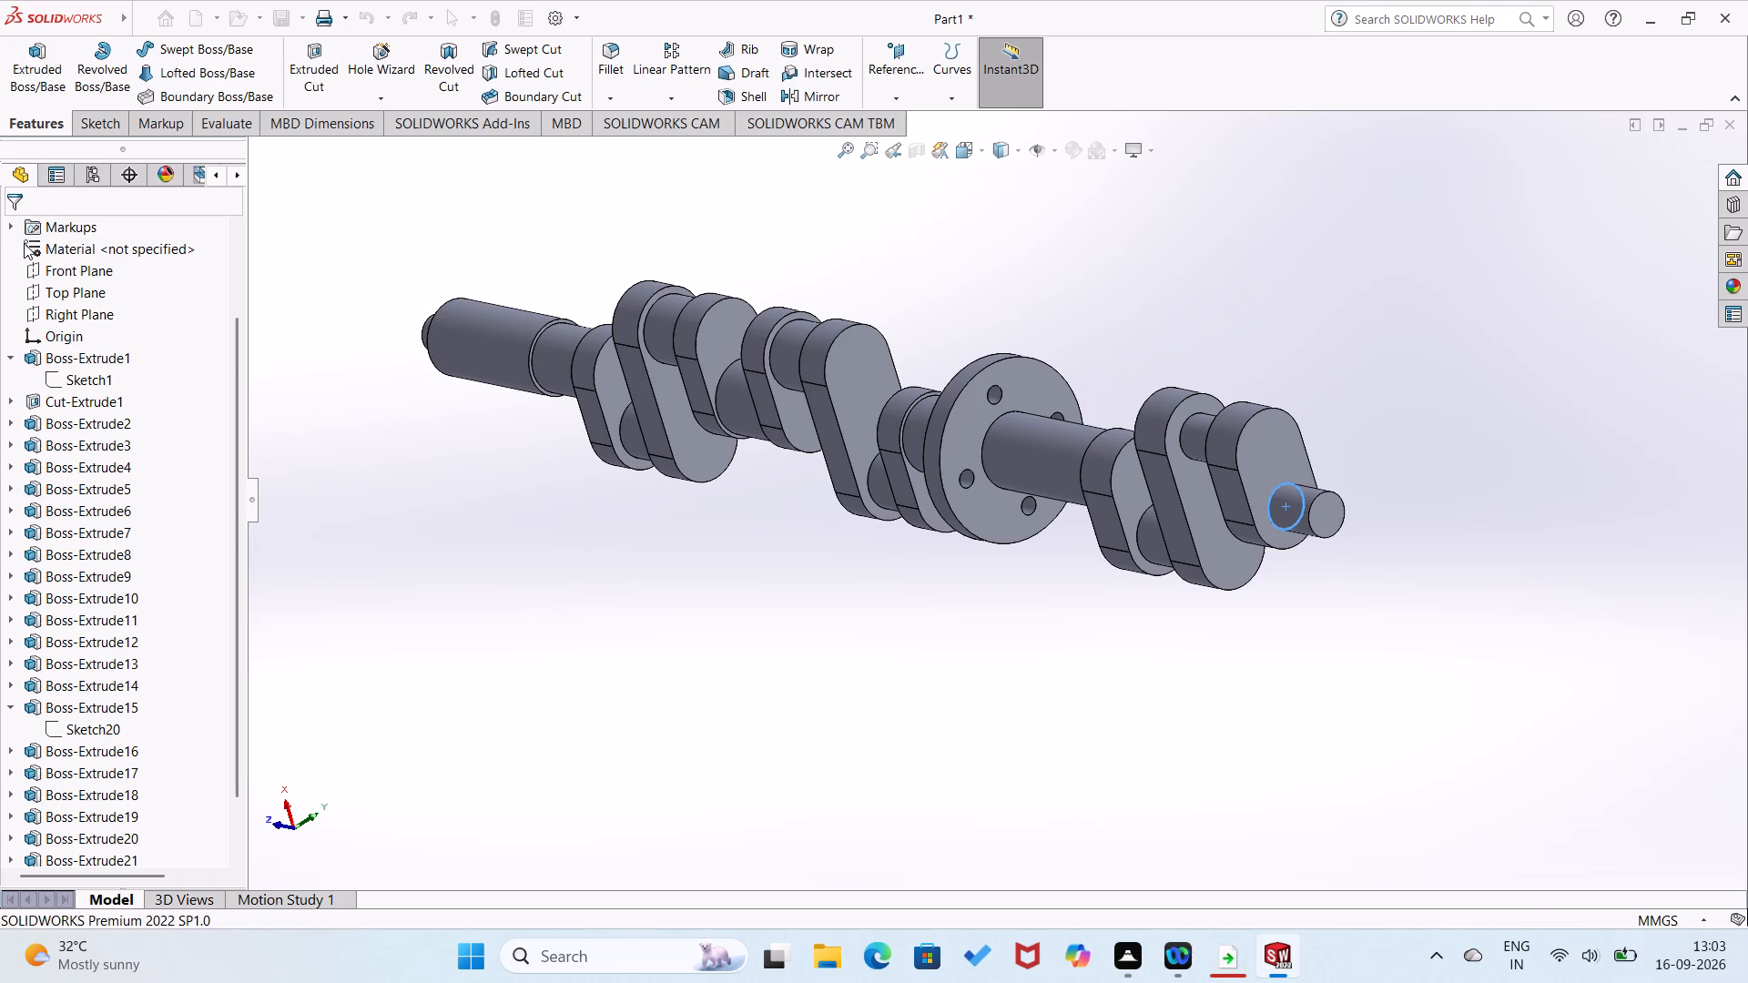
left_click(442, 603)
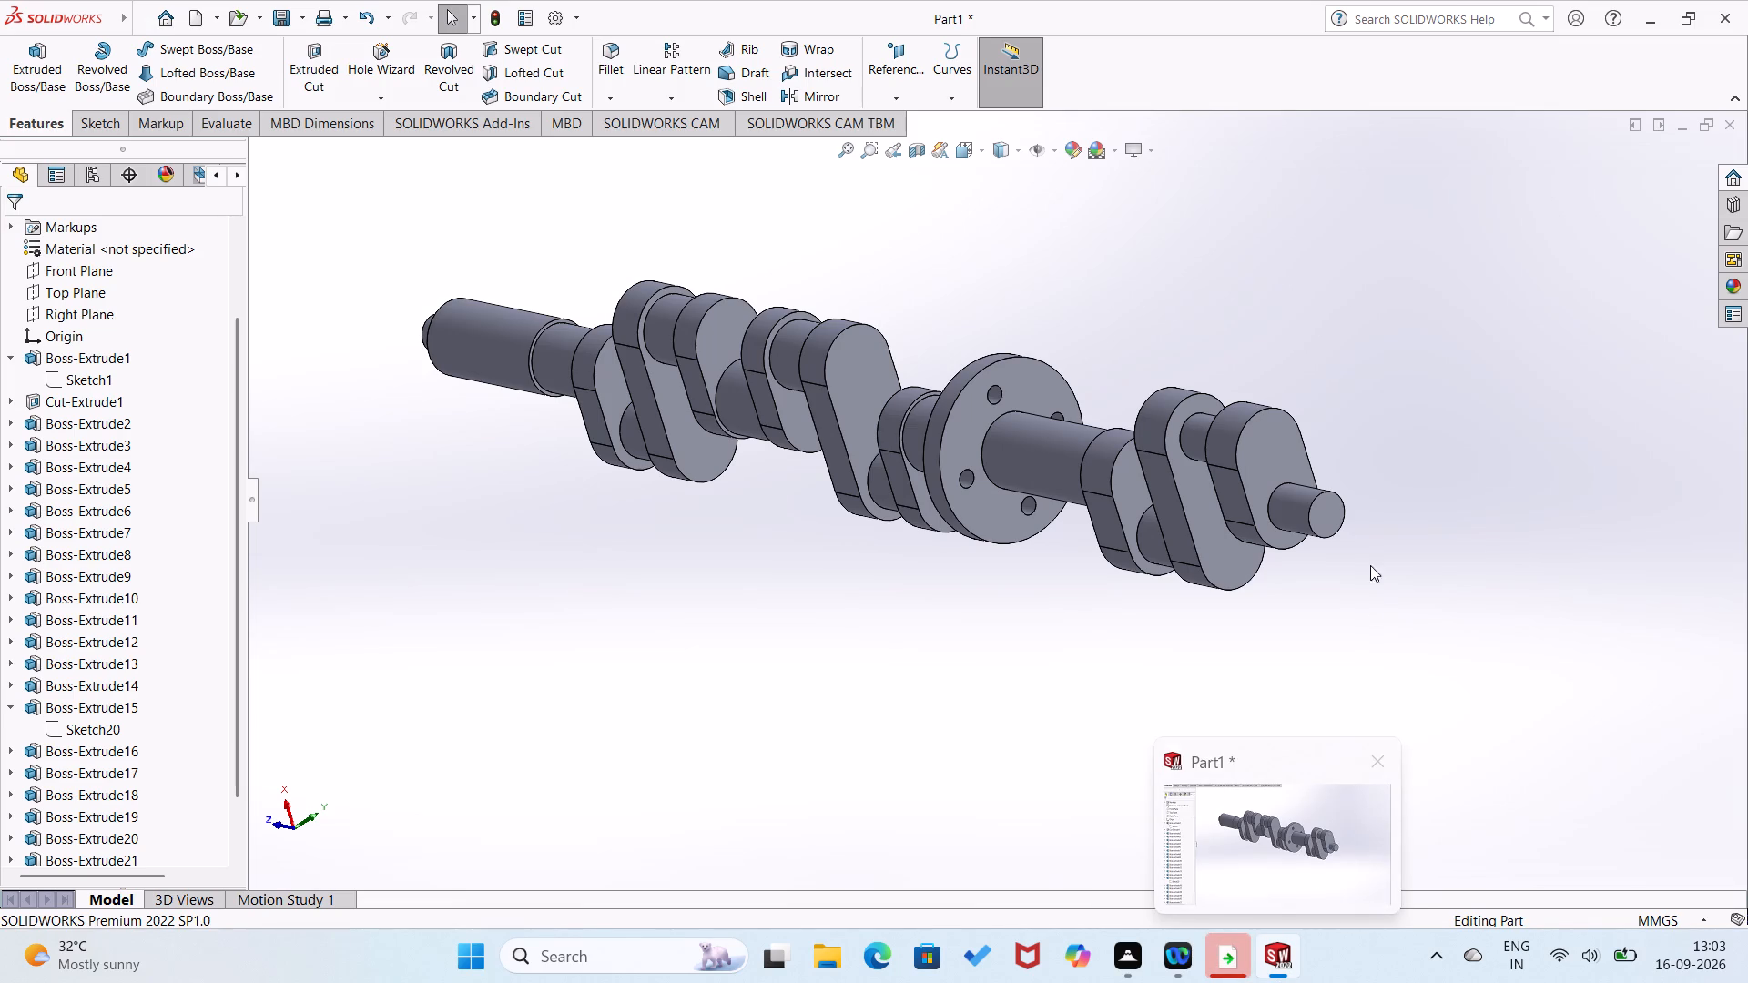
On the new pin's end face, sketch a horizontal straight slot starting at the origin, about 35 mm between centres and 13 mm wide.
left_click(1325, 517)
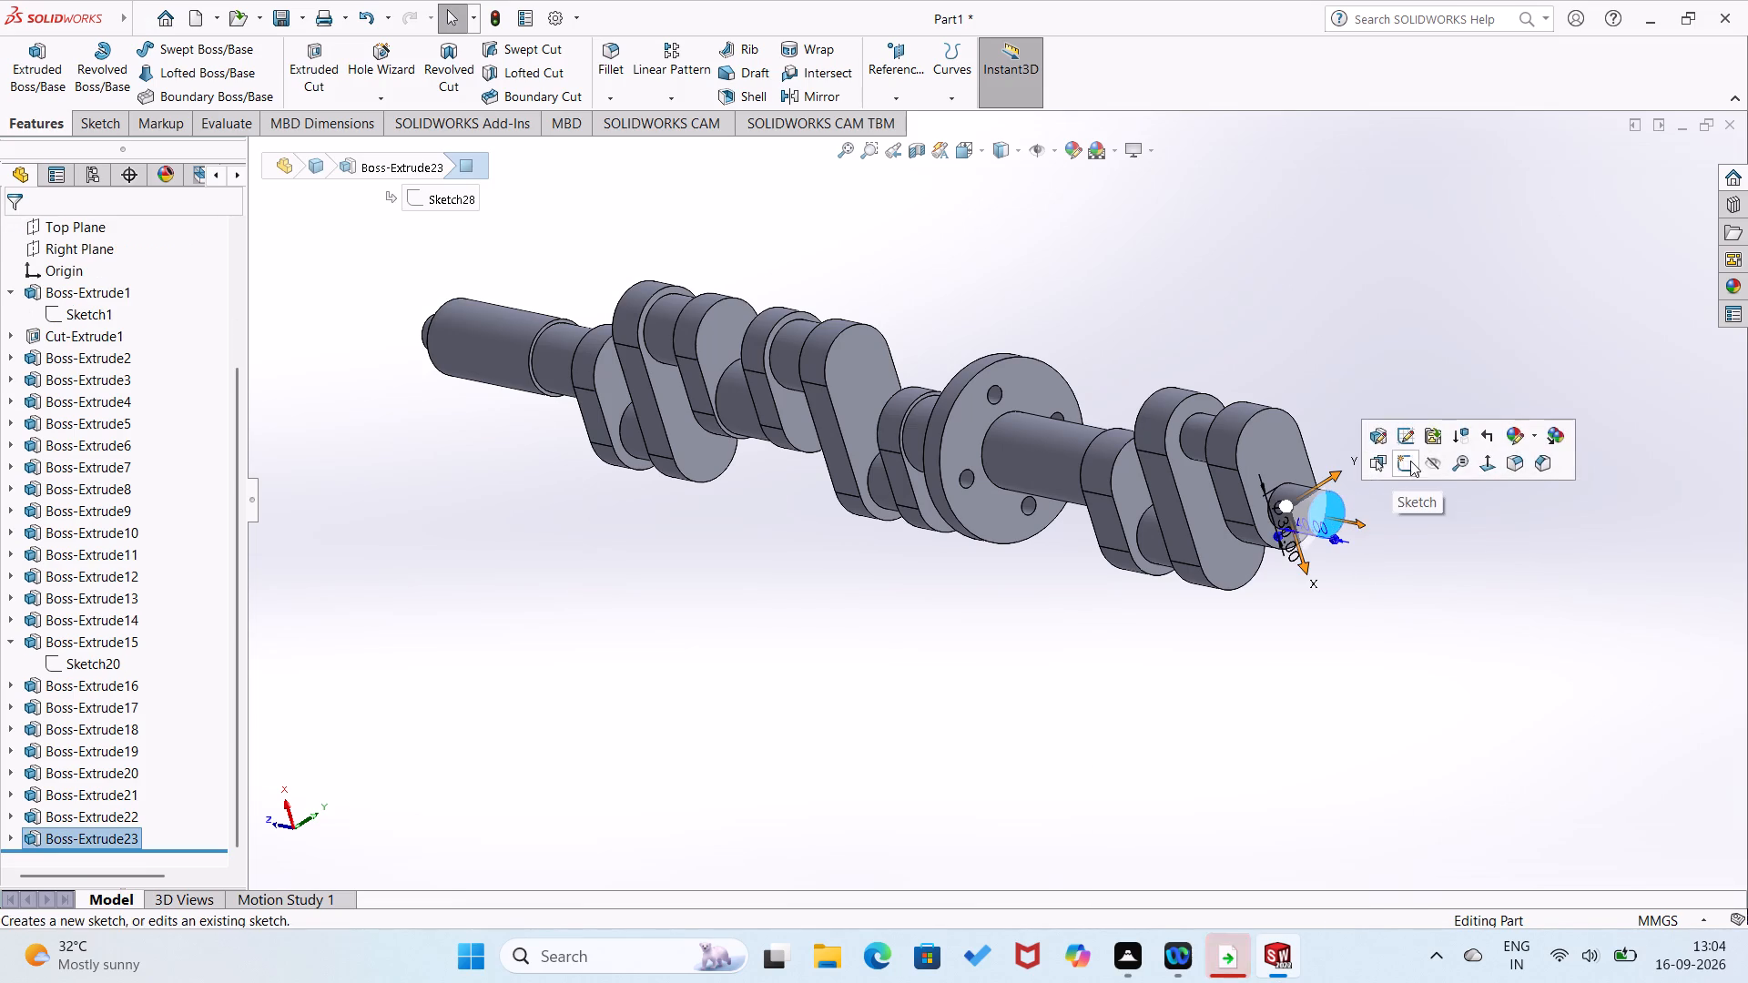
left_click(1410, 461)
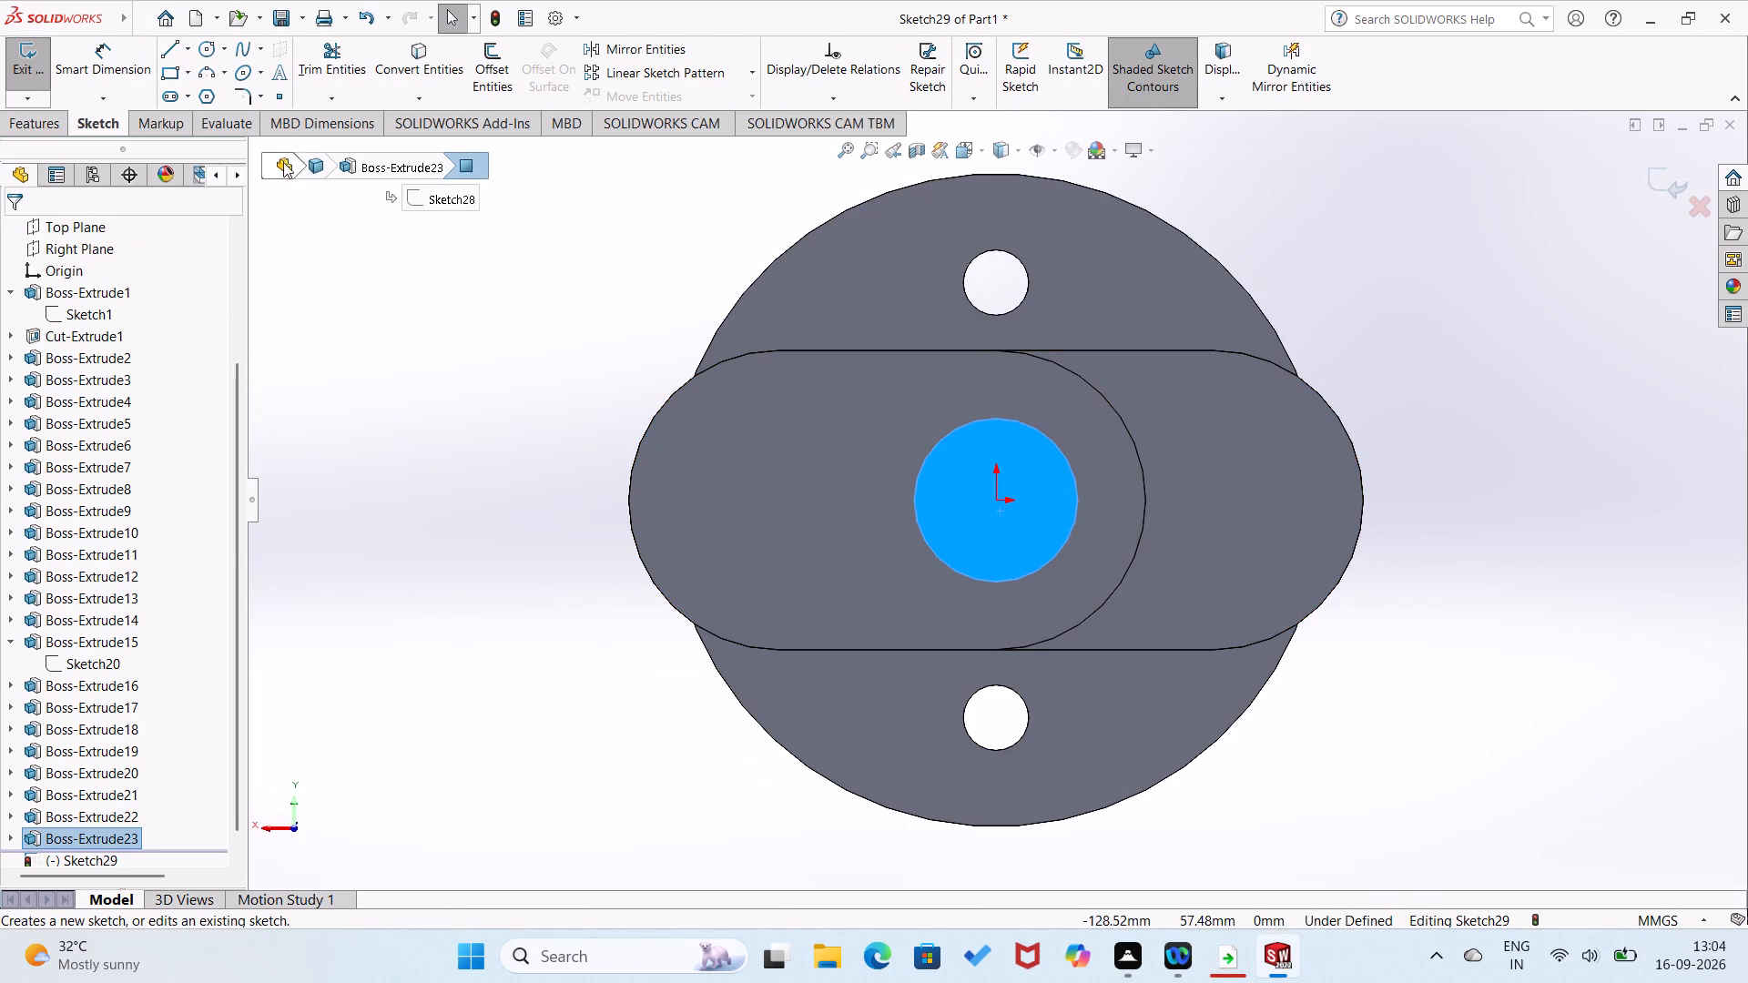
left_click(379, 270)
left_click(168, 89)
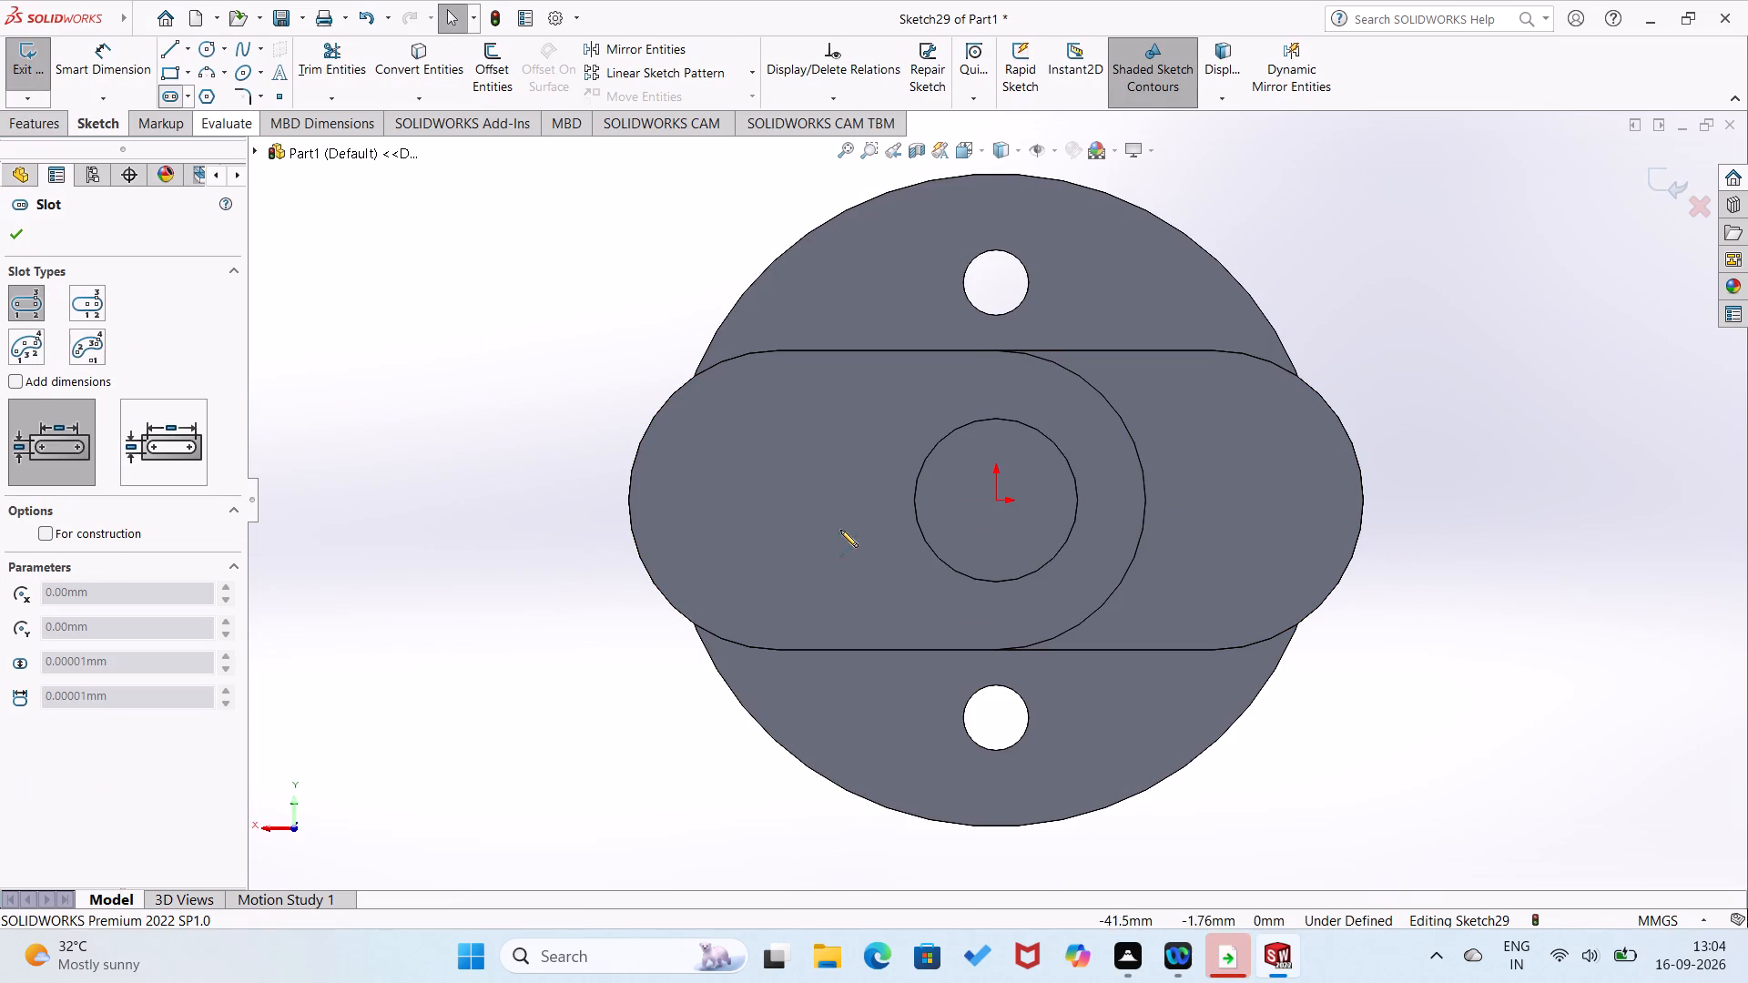
left_click(998, 498)
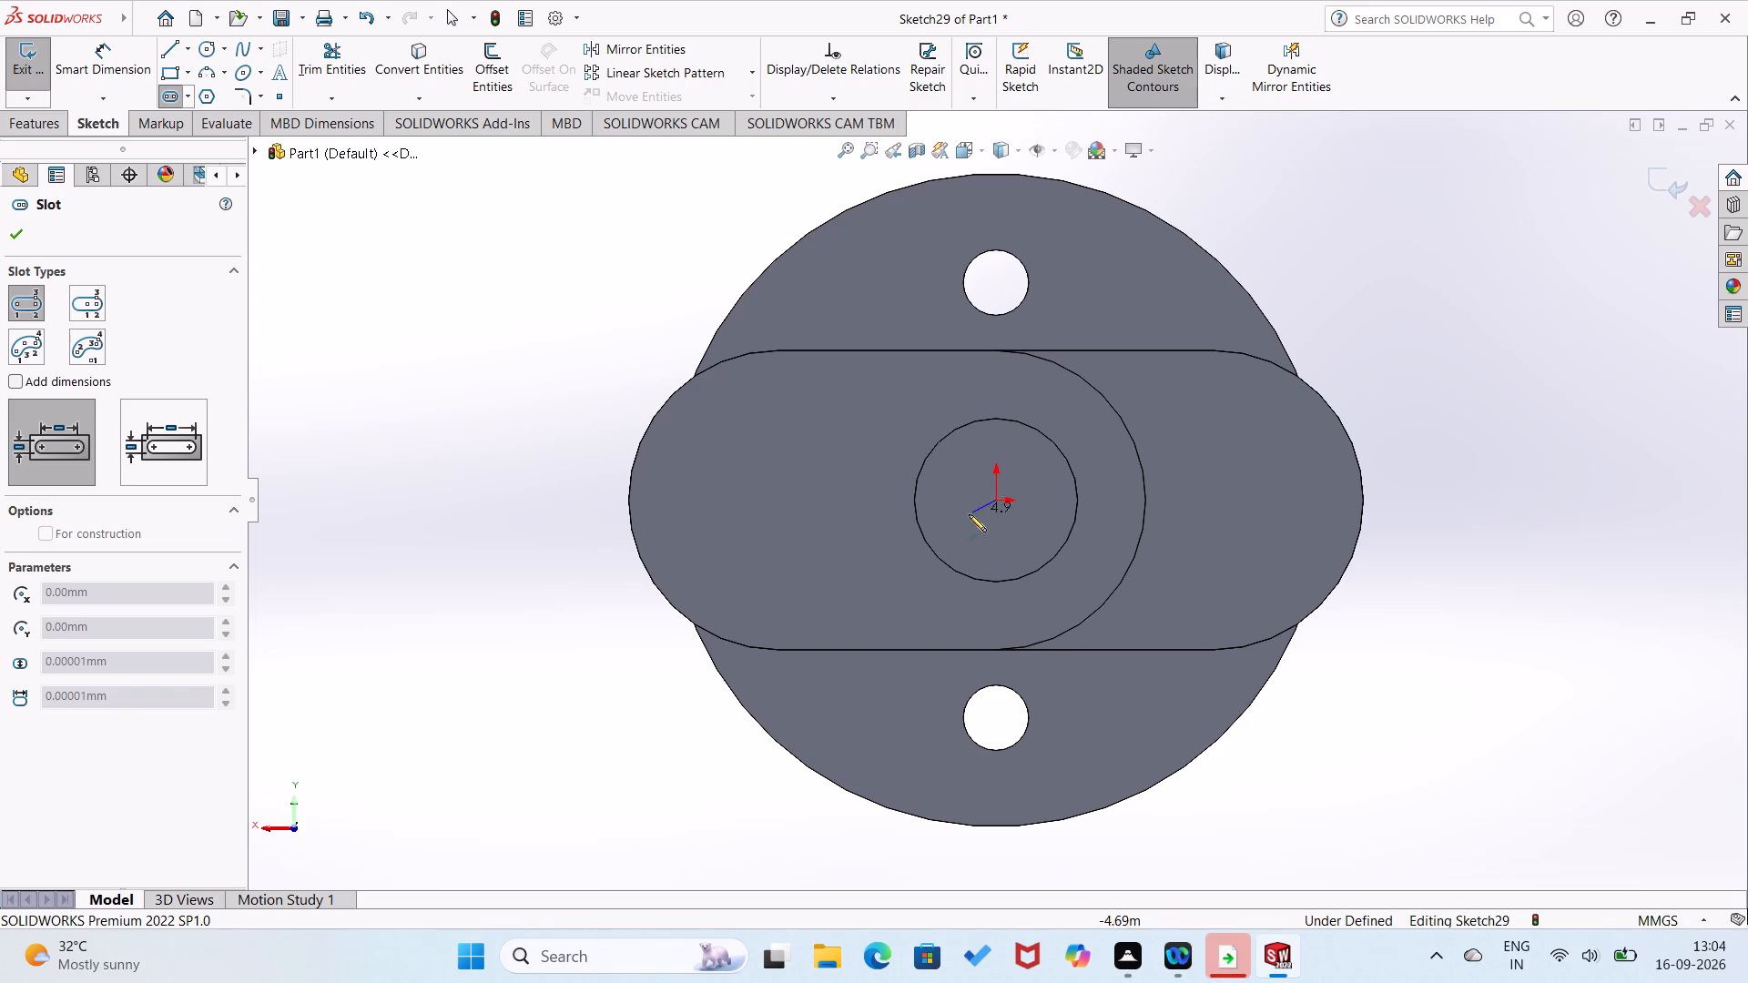
left_click(804, 502)
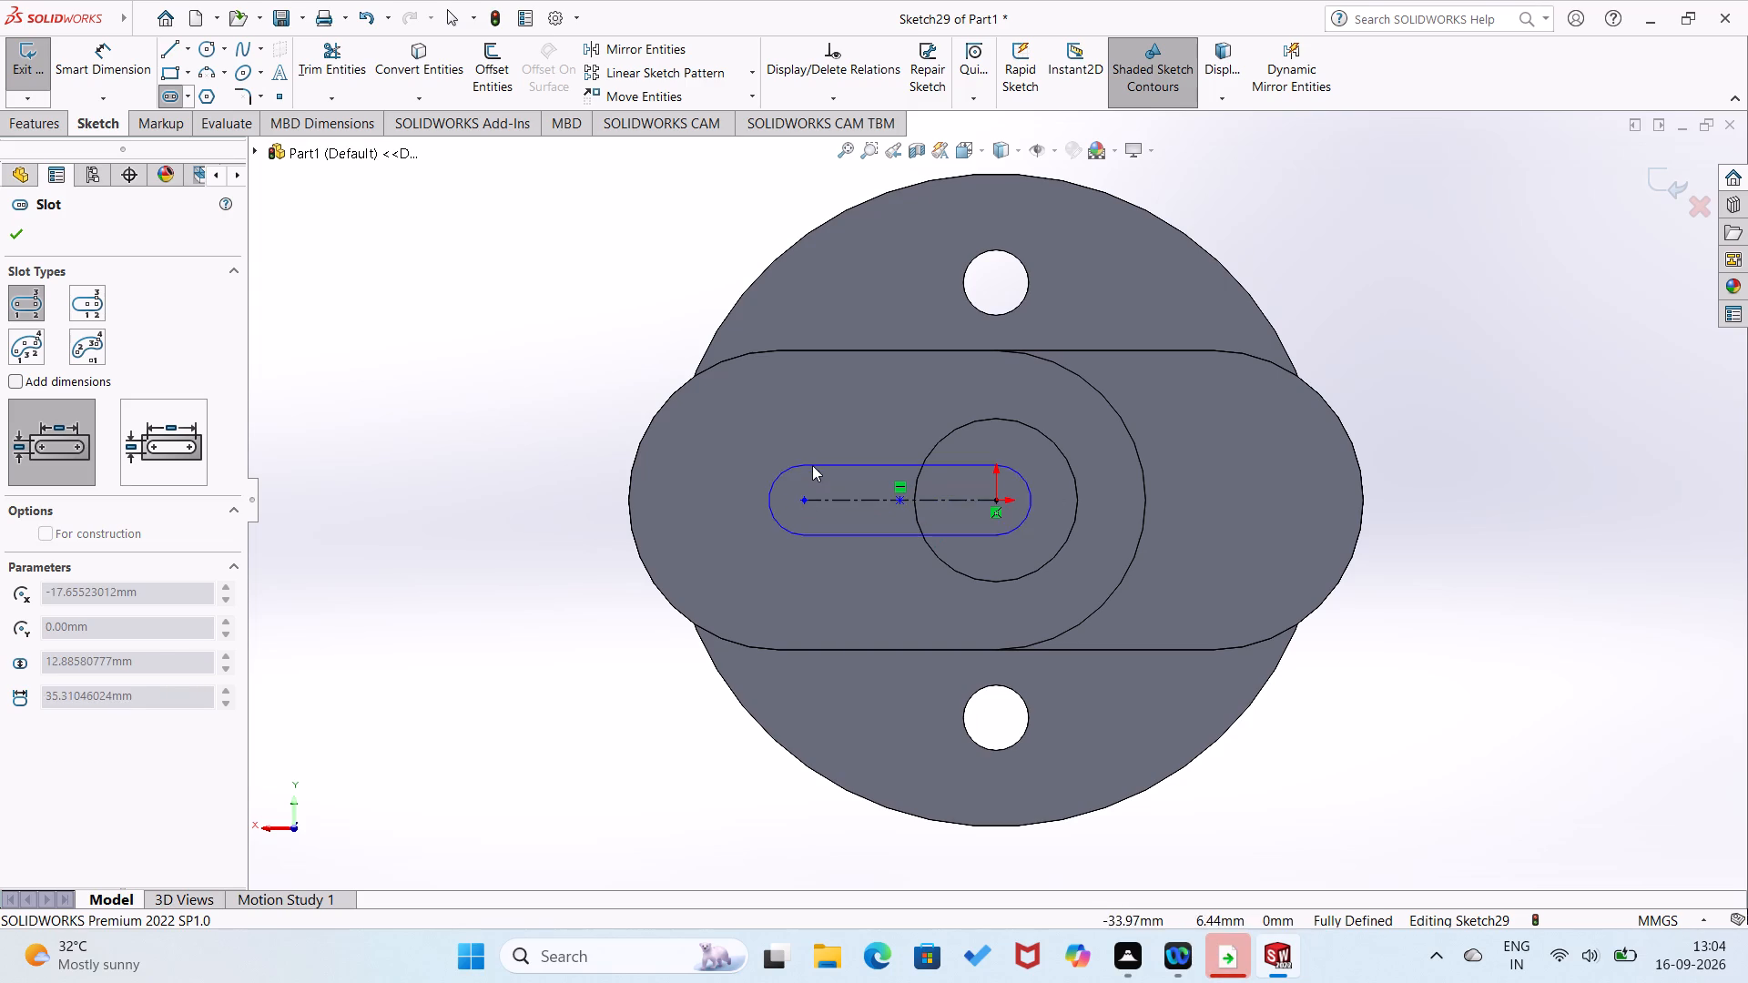
left_click(812, 465)
Dimension the slot's centre-to-centre length and set it to 40 mm.
right_click_drag(889, 412, 919, 276)
left_click(840, 497)
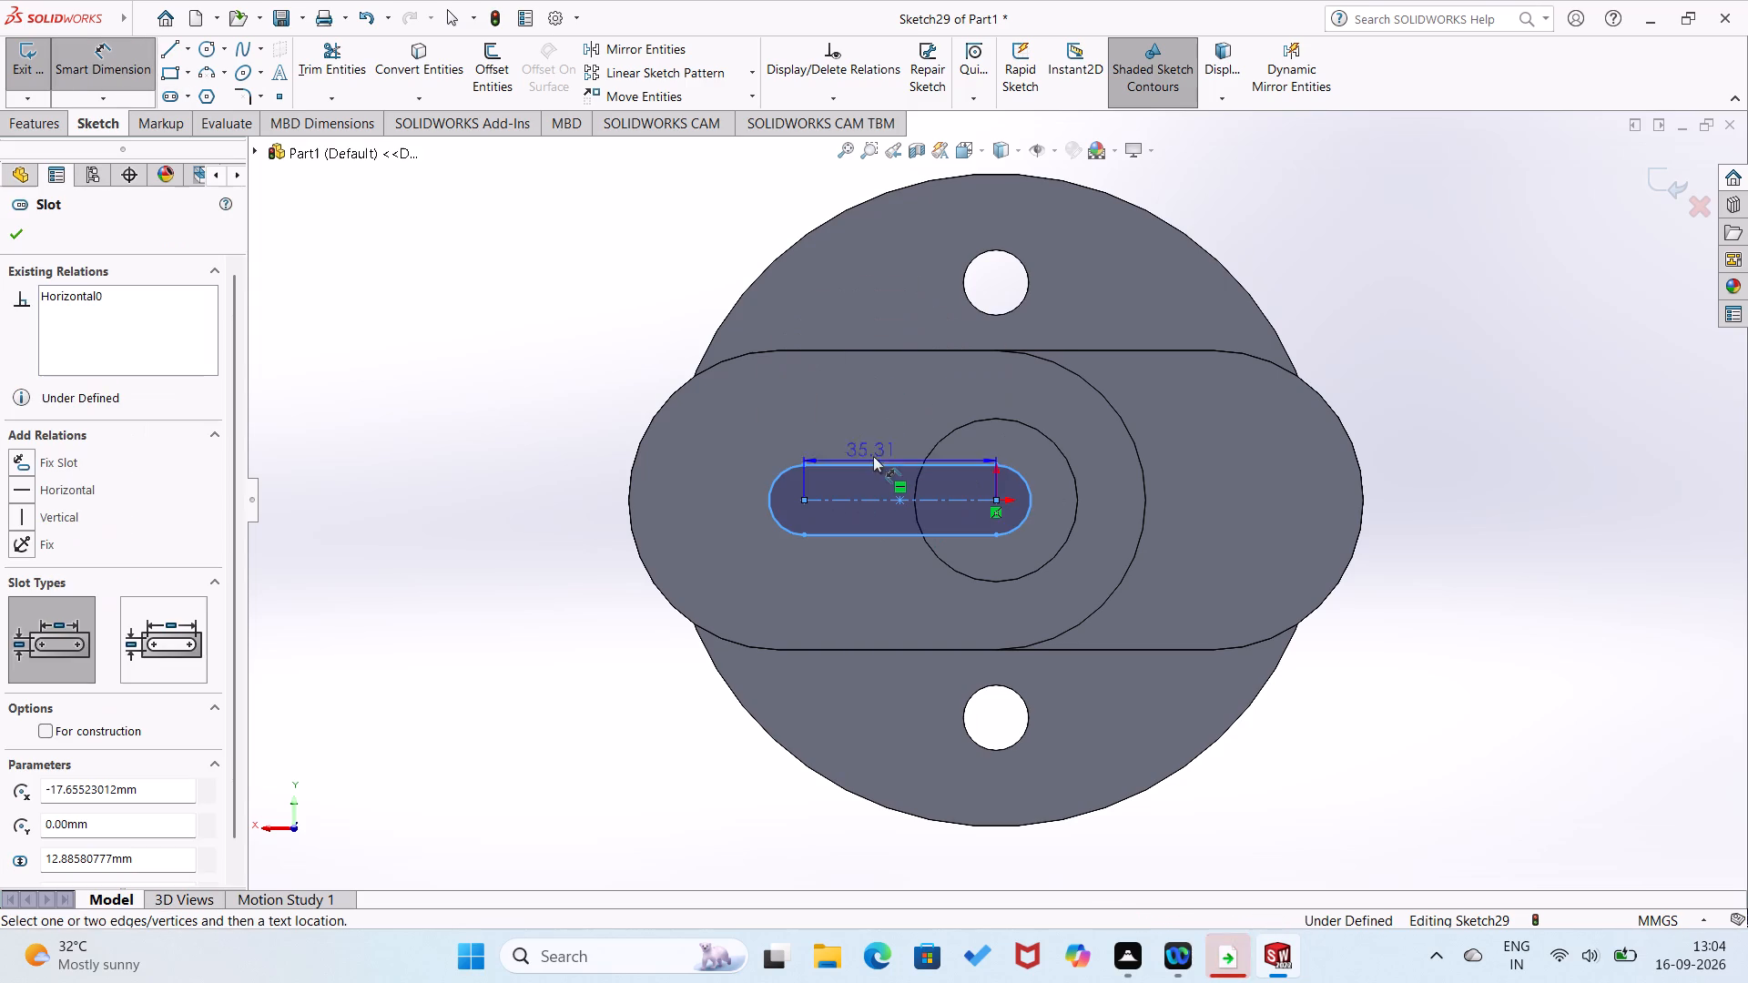
left_click(888, 444)
type("40")
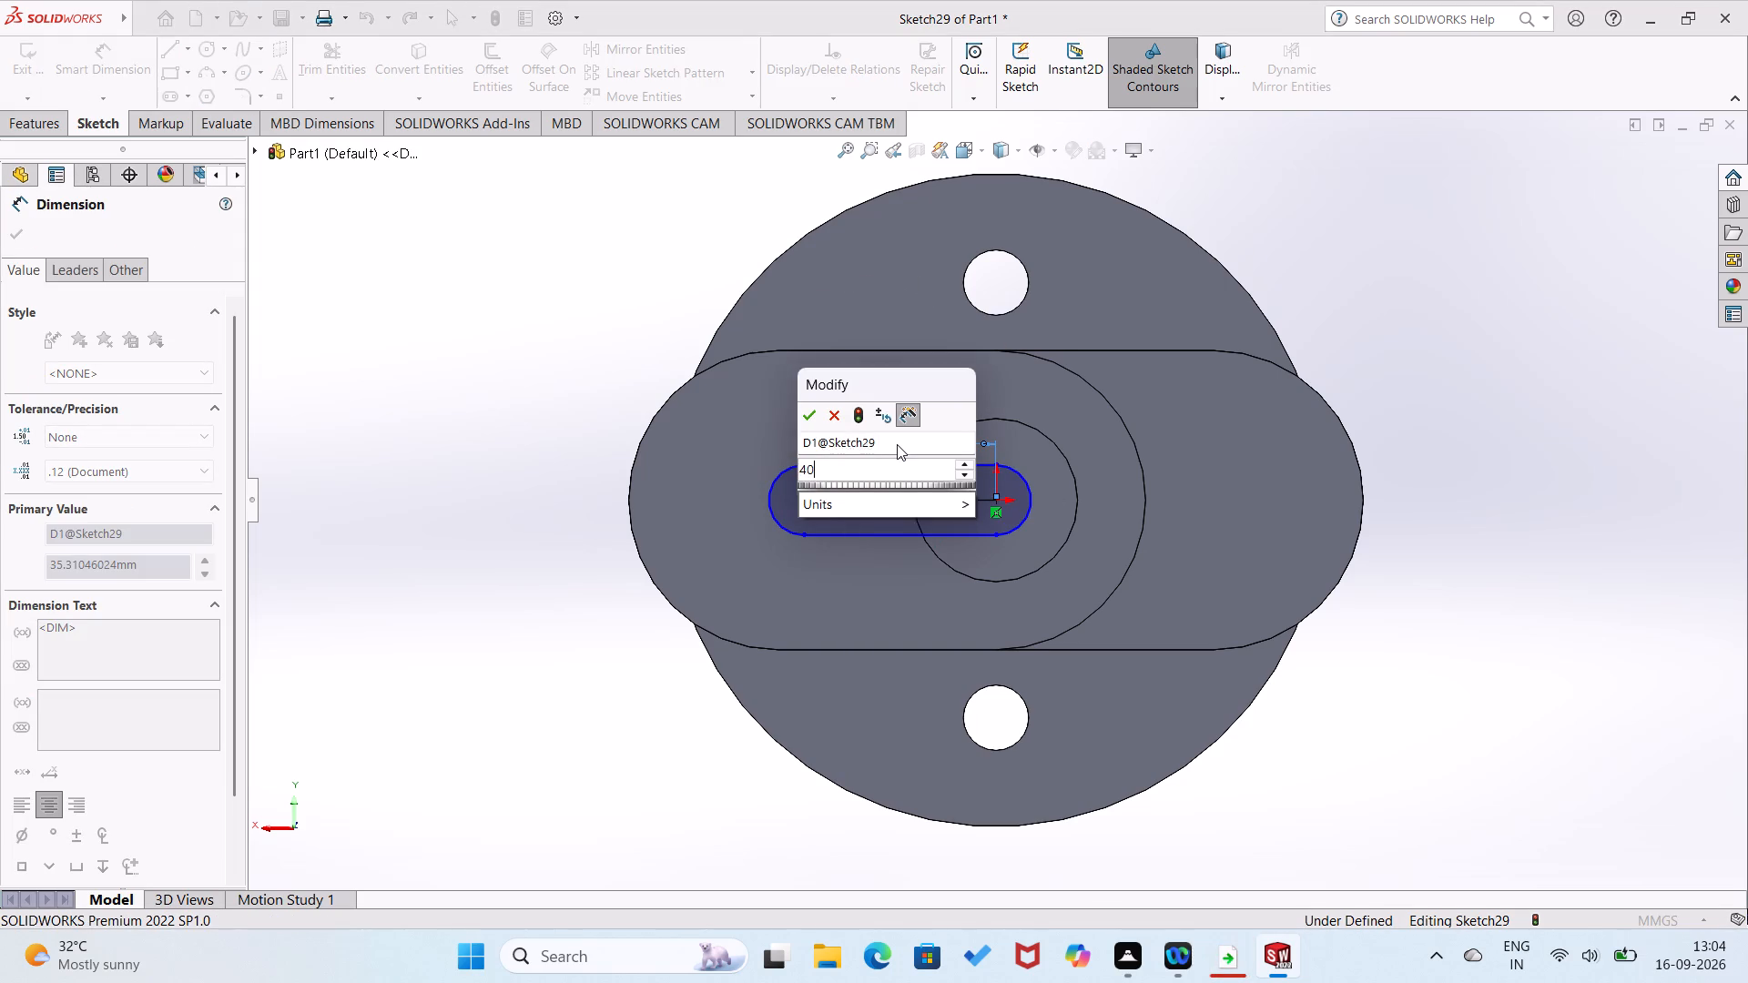
key("Return")
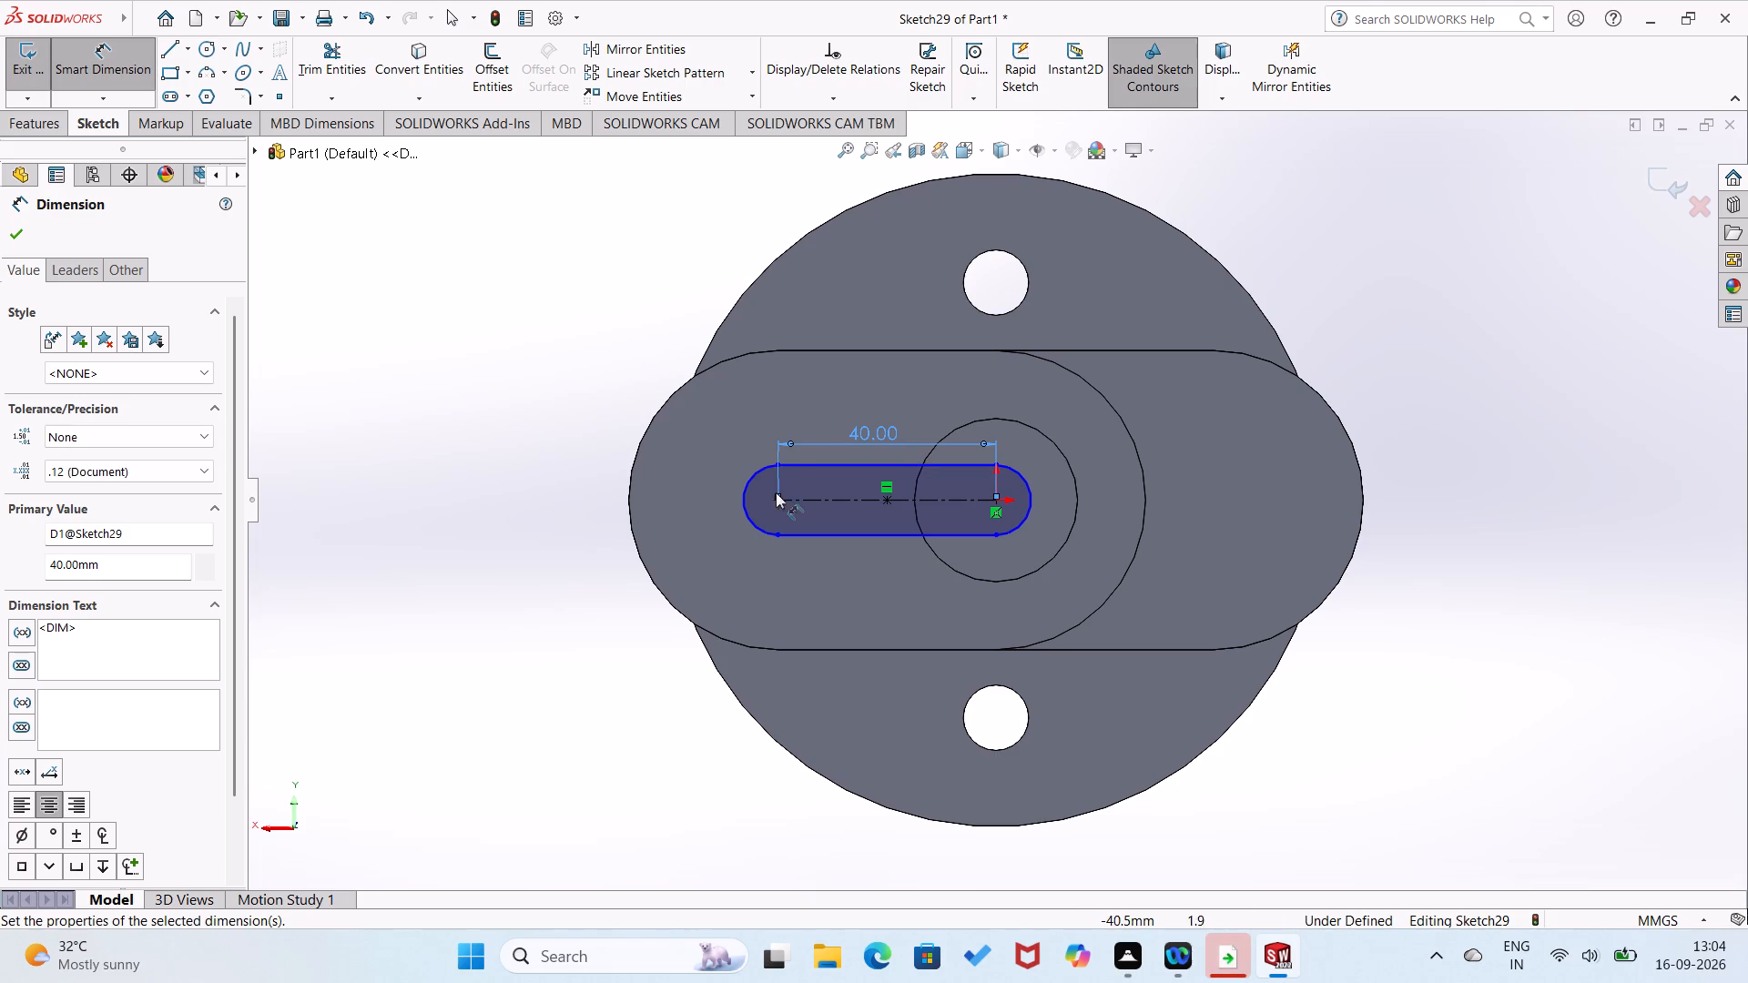
Dimension the radius of the slot's end arc away from the origin and set it to 27.5 mm.
left_click(740, 505)
left_click(716, 481)
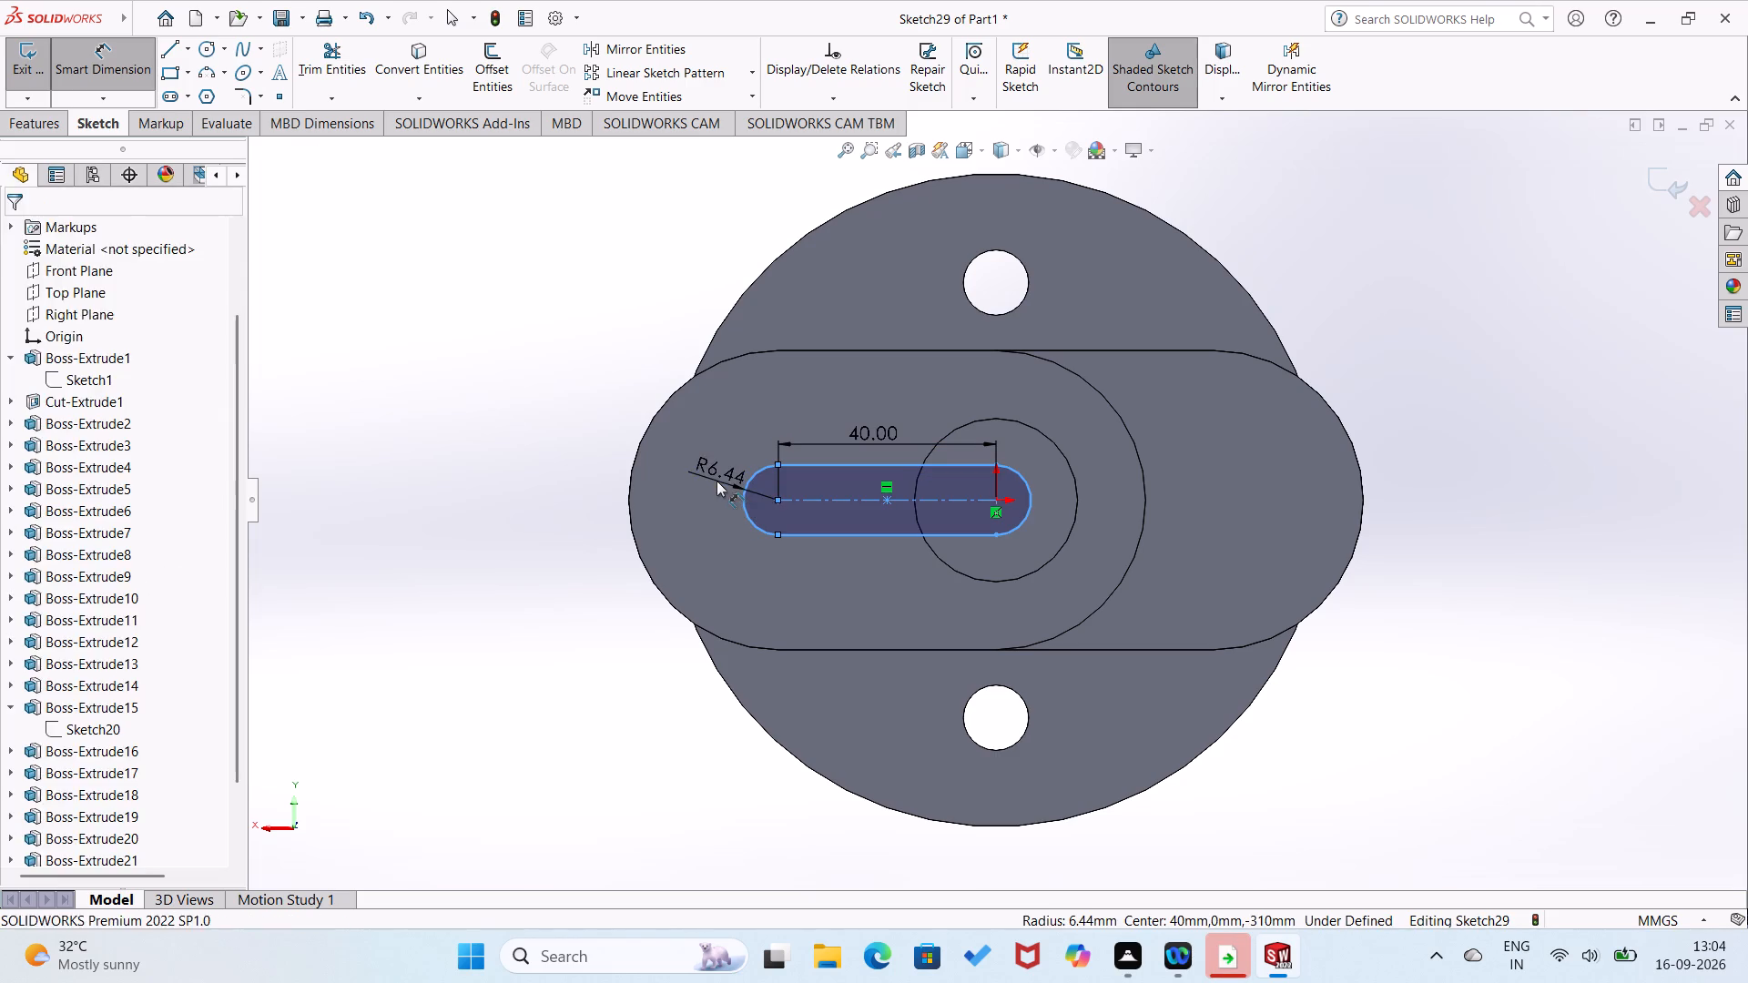
type("27.5")
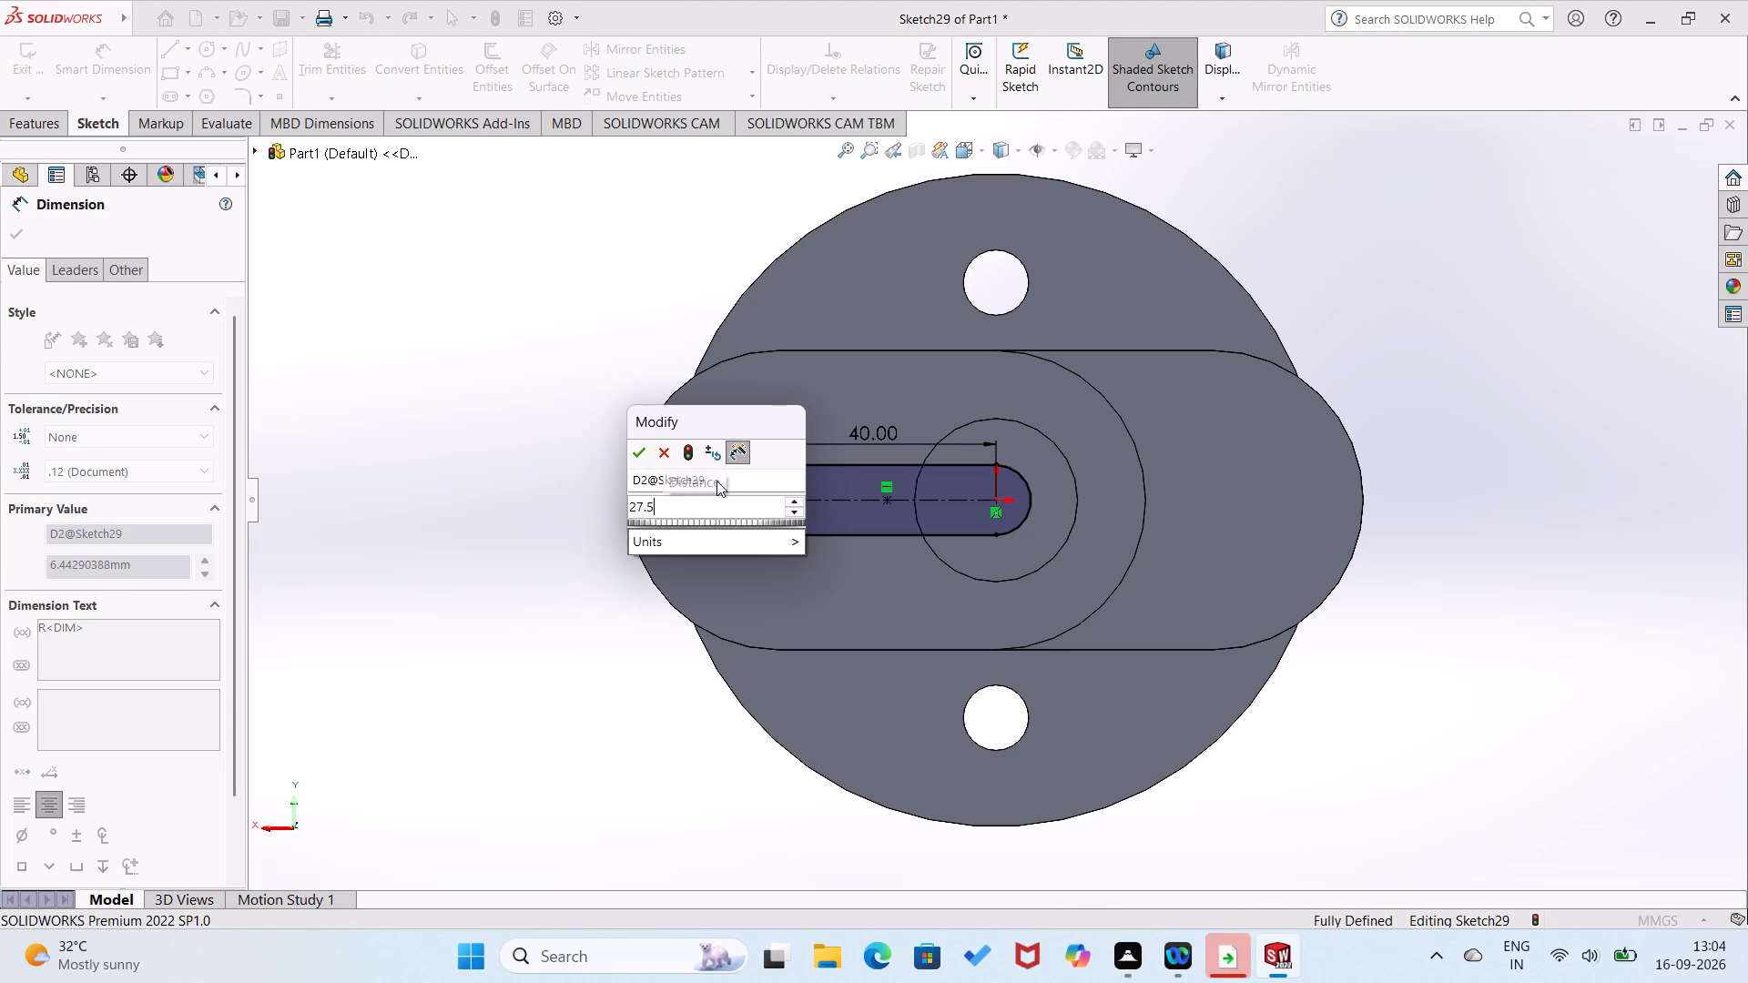
key("Return")
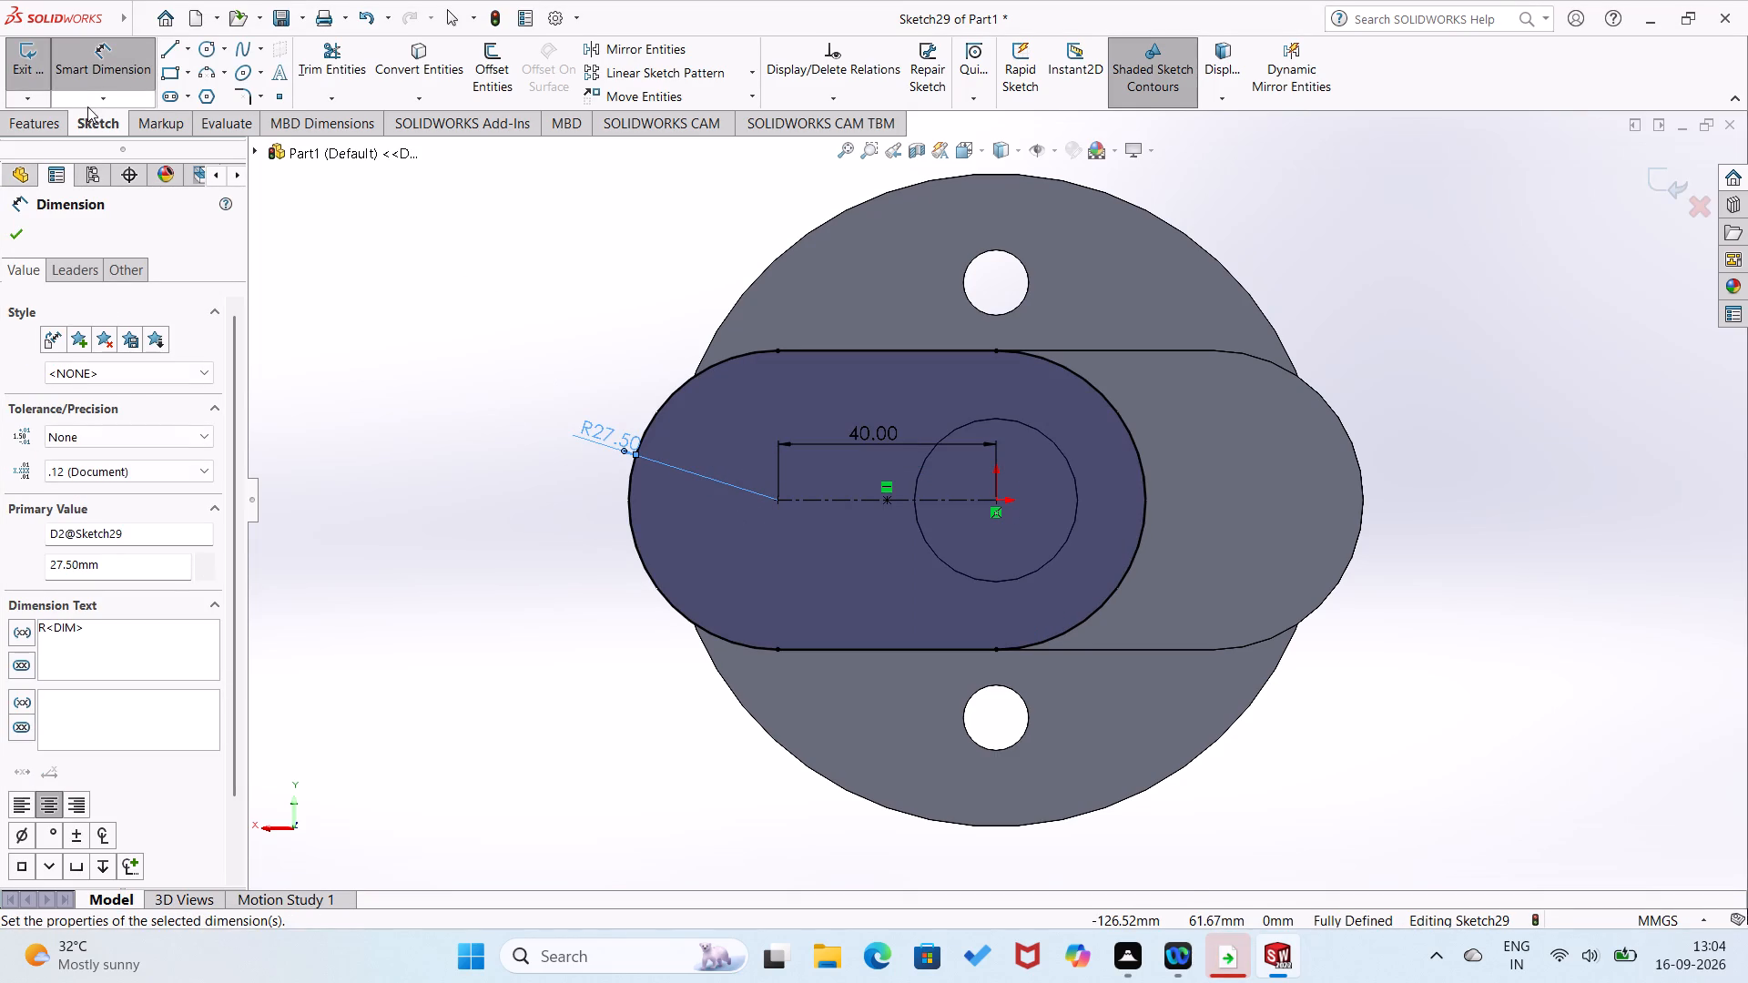
Extrude the slot profile on the pin's end as a blind boss 30 mm deep, merged with the body.
left_click(38, 123)
left_click(38, 95)
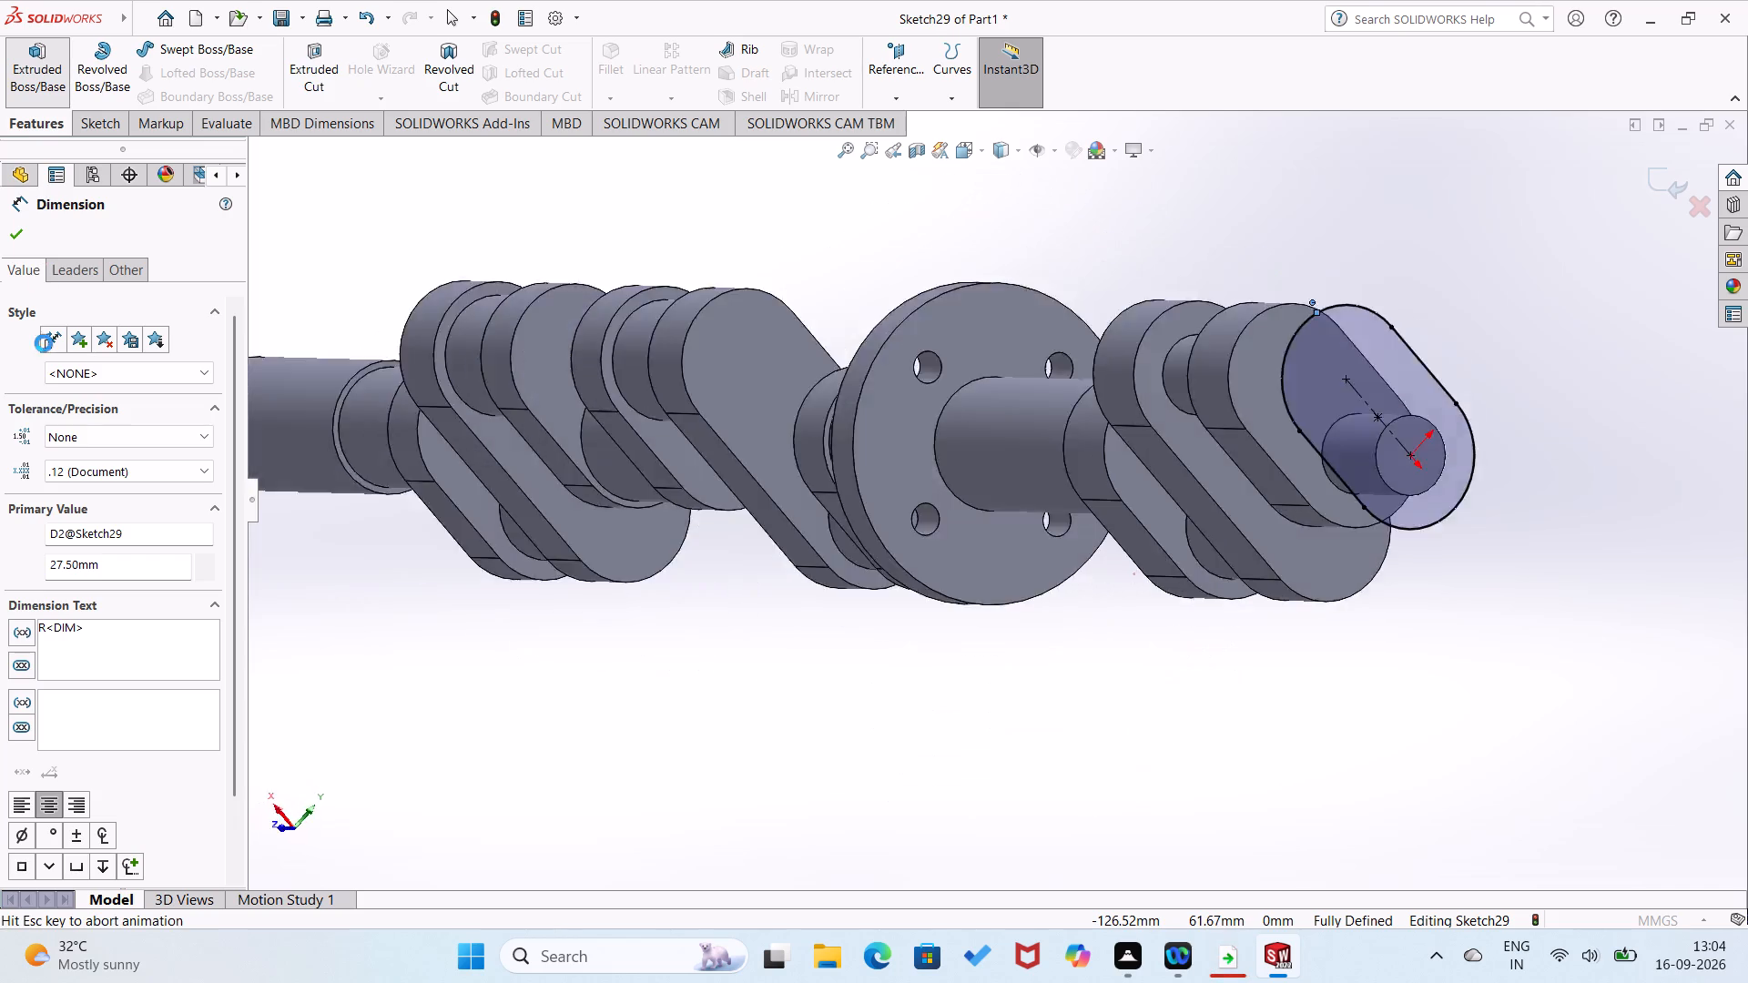
type("30")
key("Return")
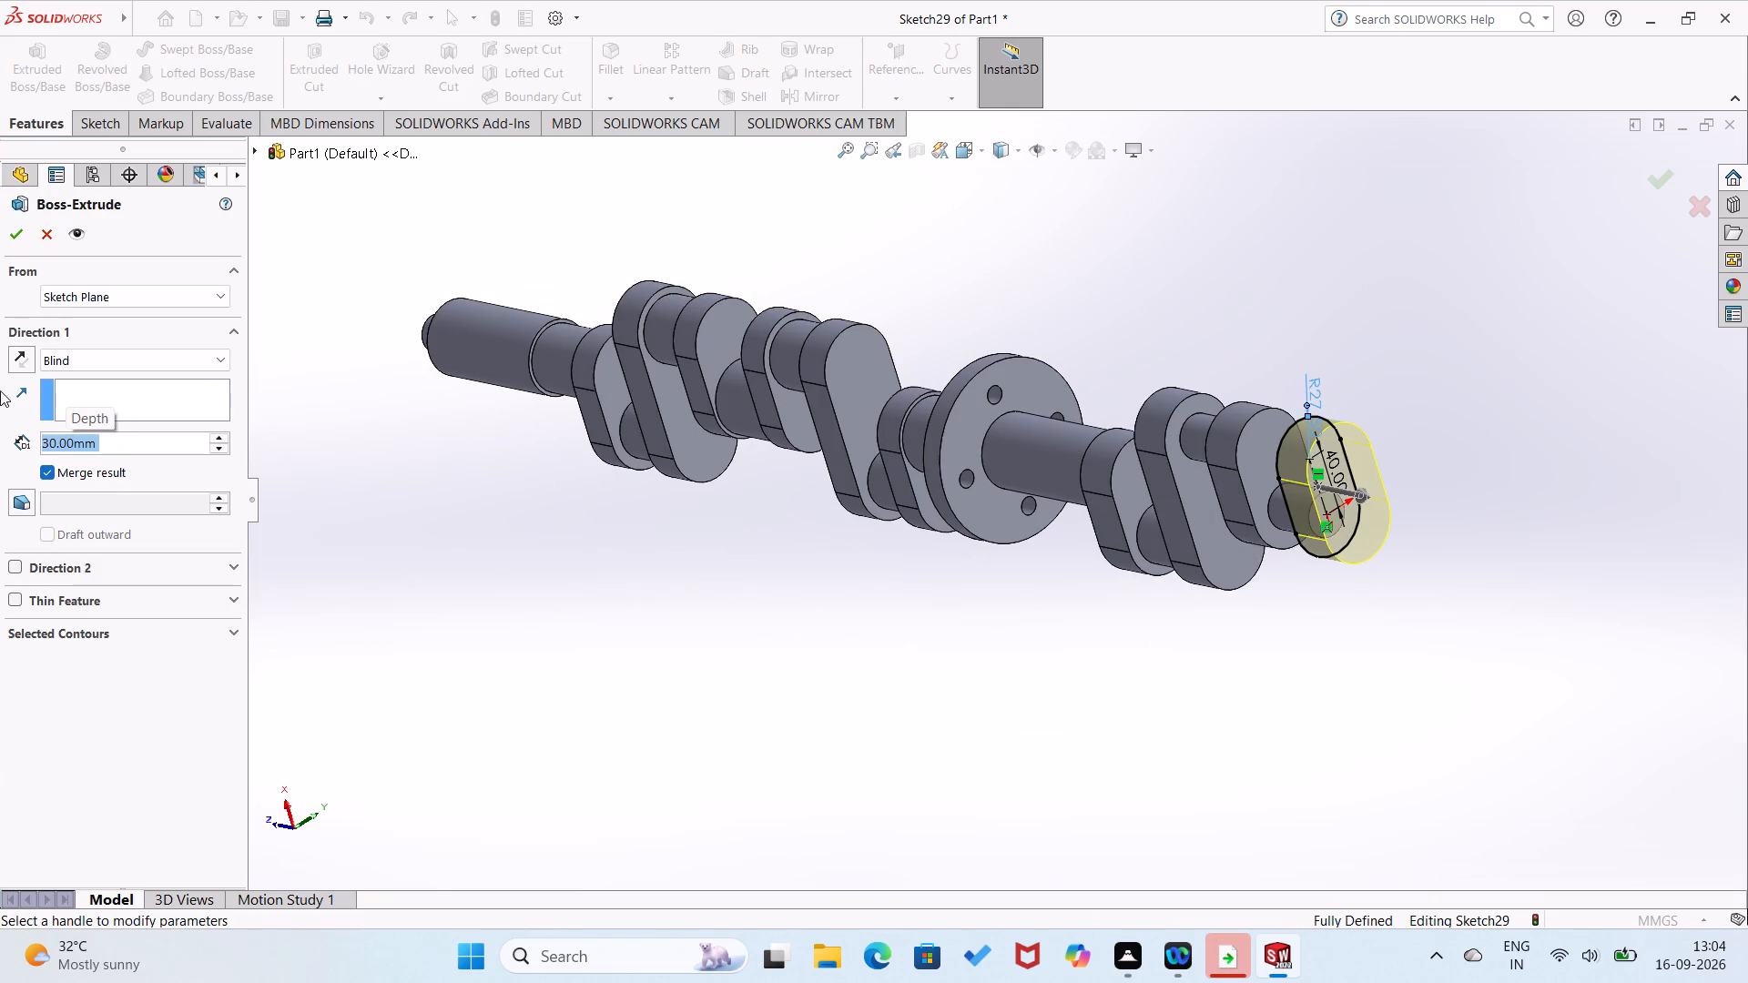
left_click(25, 233)
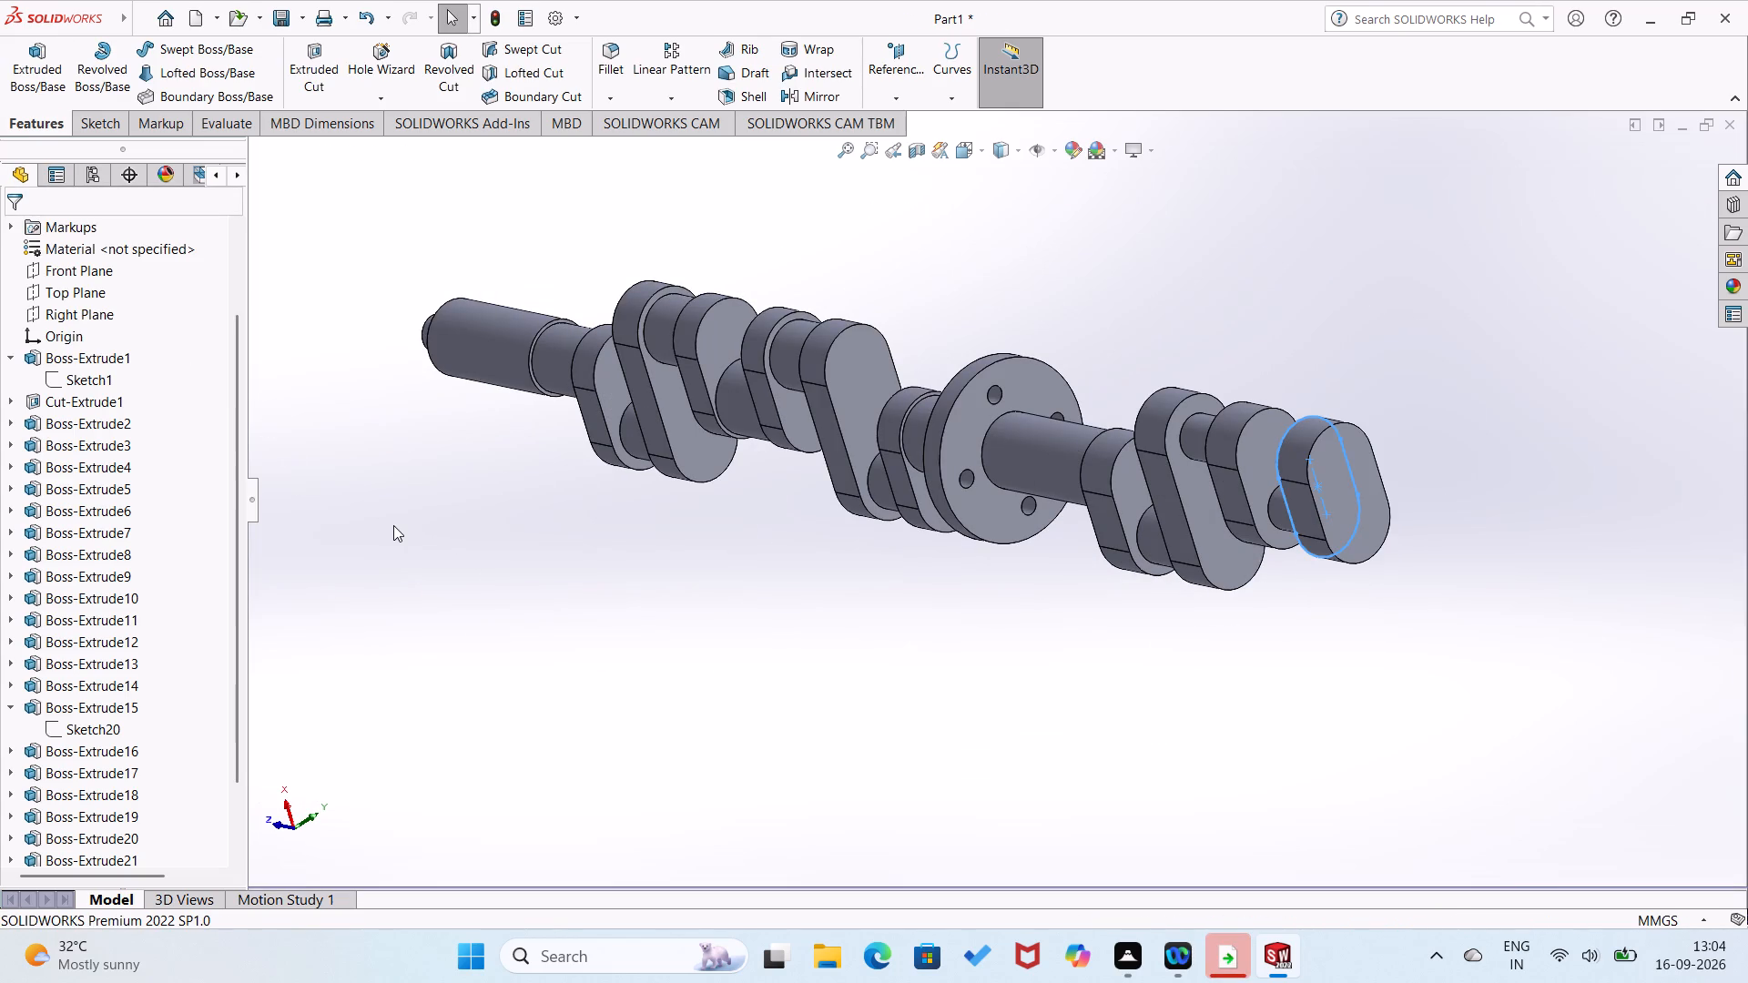
left_click(393, 525)
On the new web's end face, sketch a circle about 22 mm in diameter, centred on the rounded end away from the origin.
left_click(1367, 527)
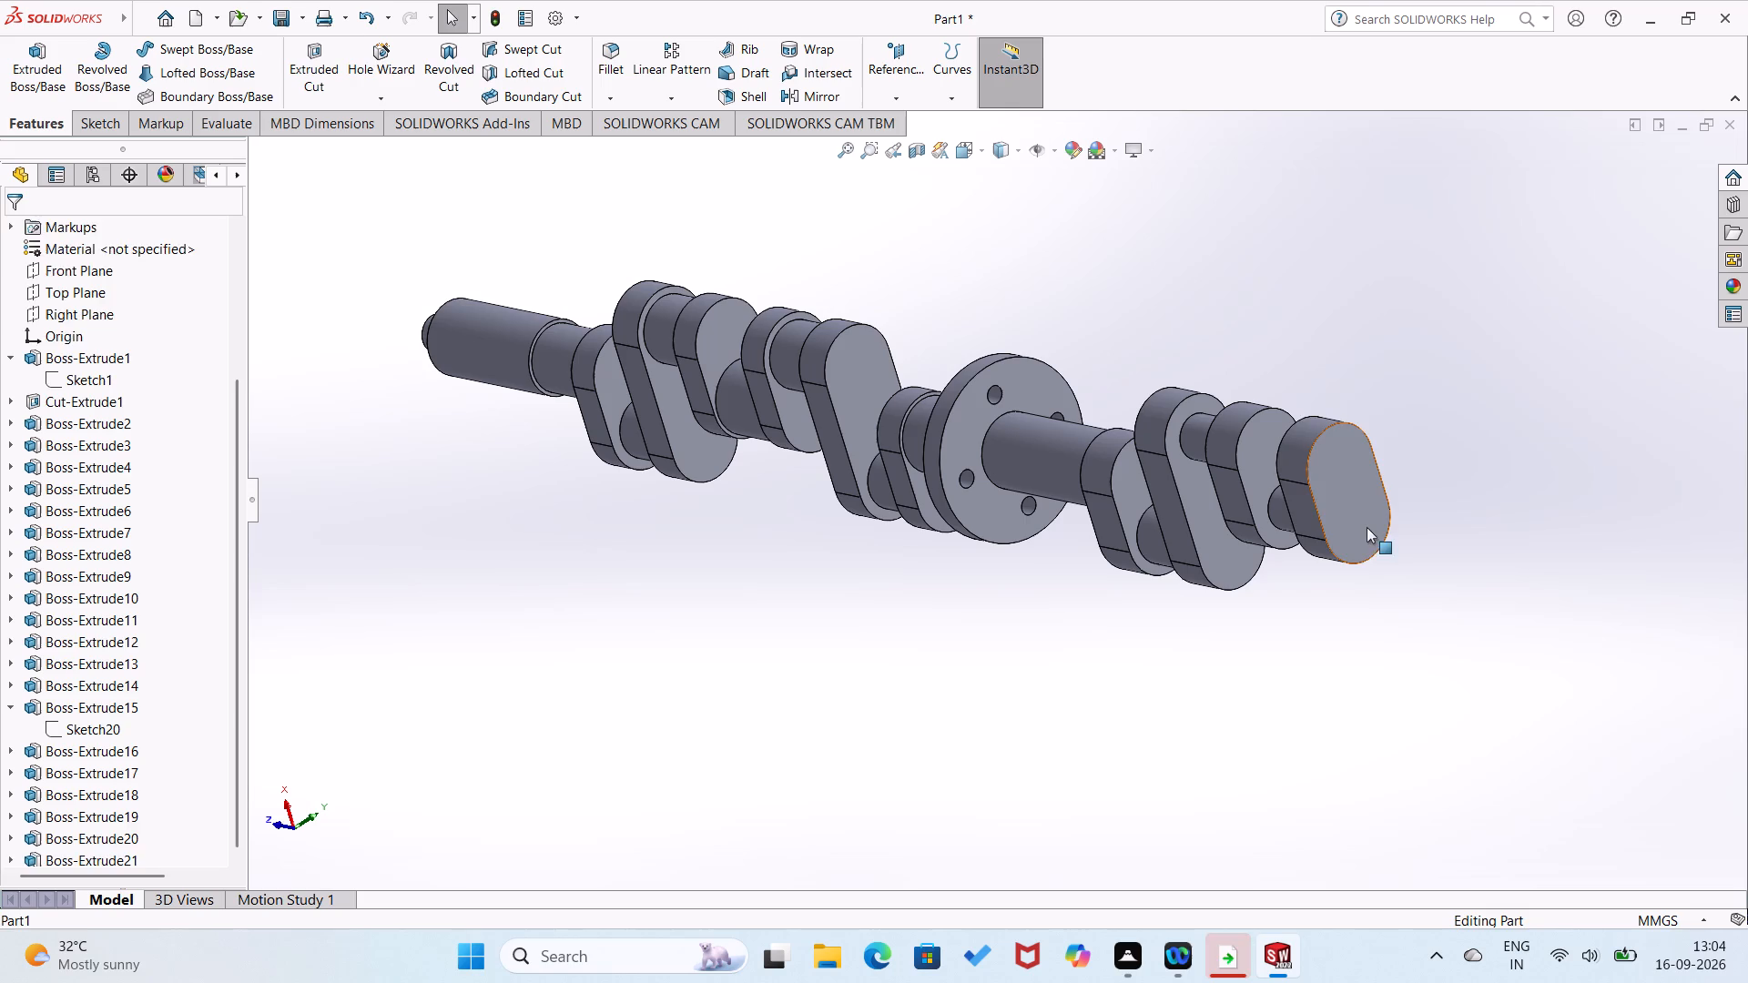
left_click(1447, 466)
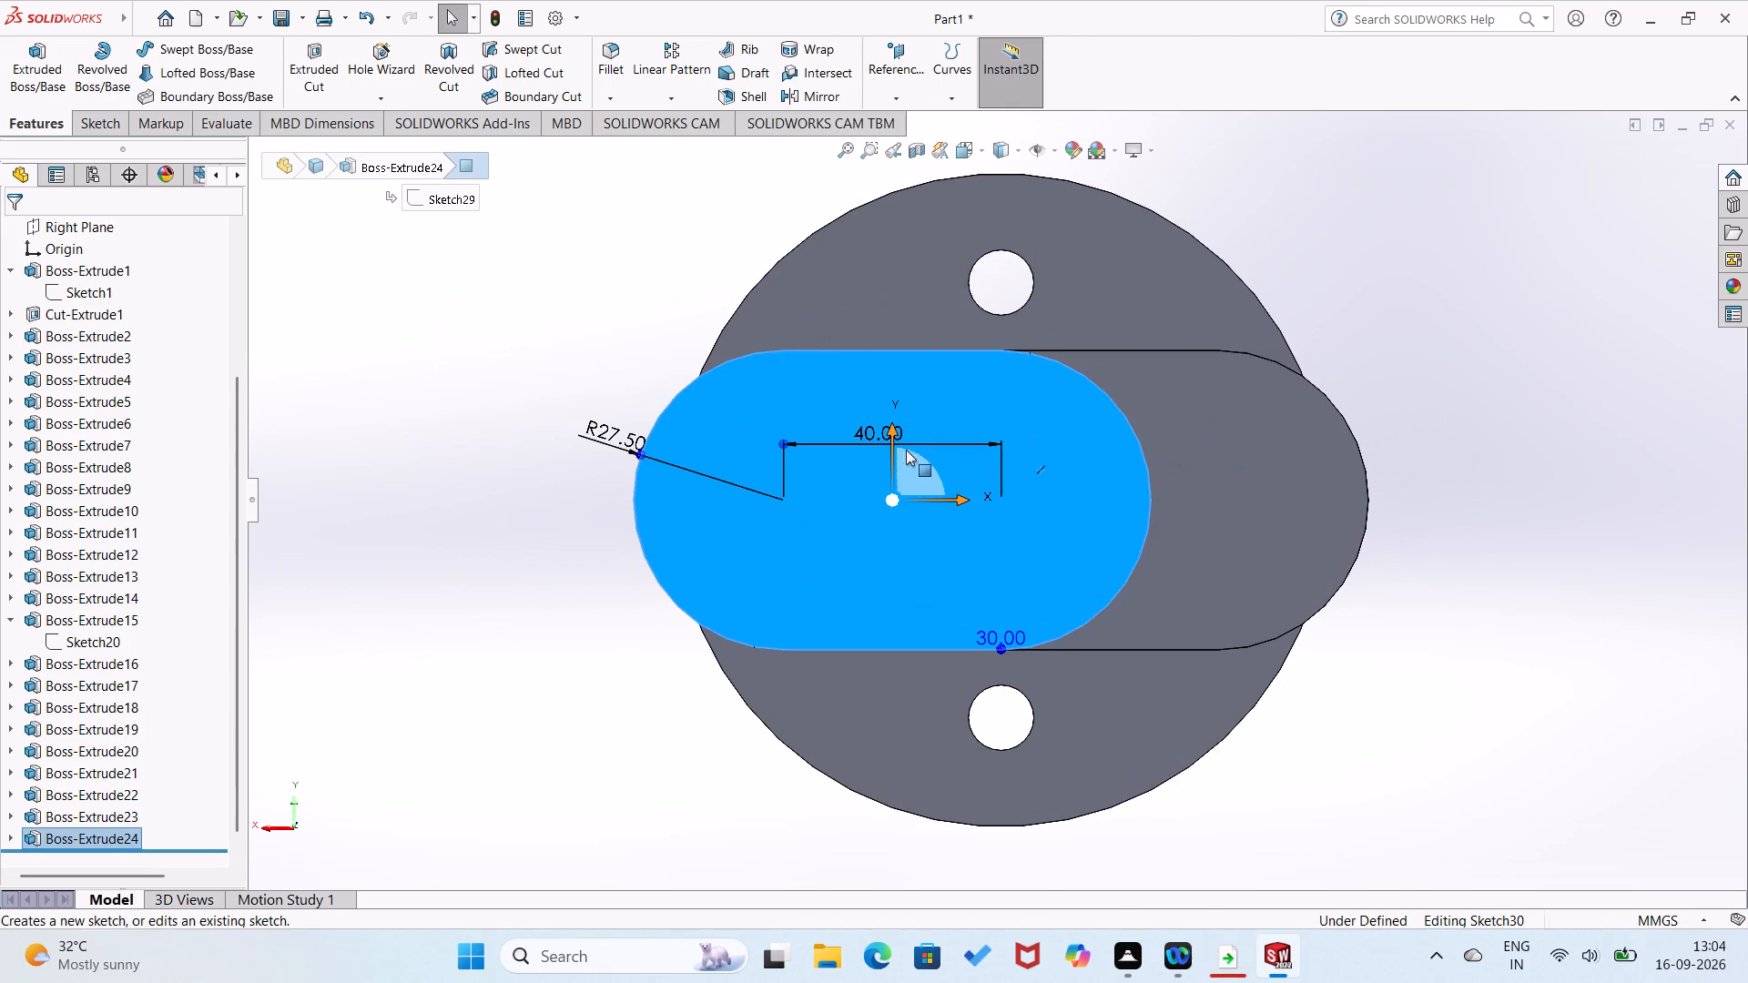
left_click(522, 559)
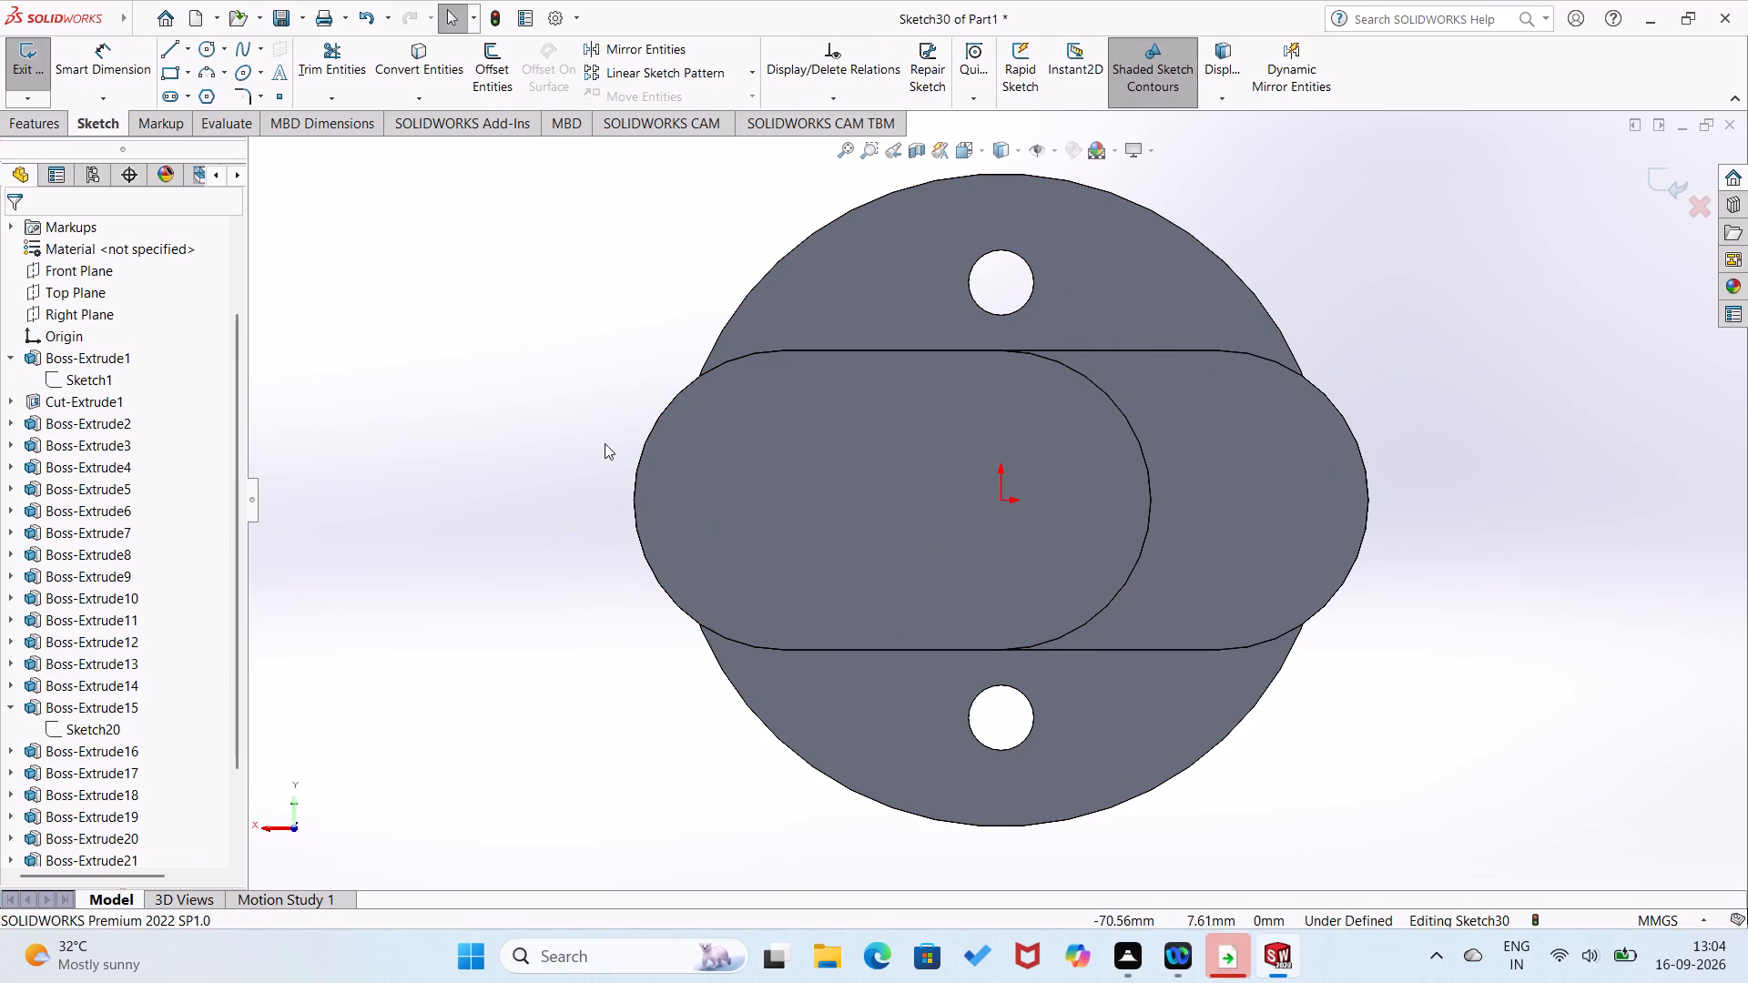
left_click(210, 46)
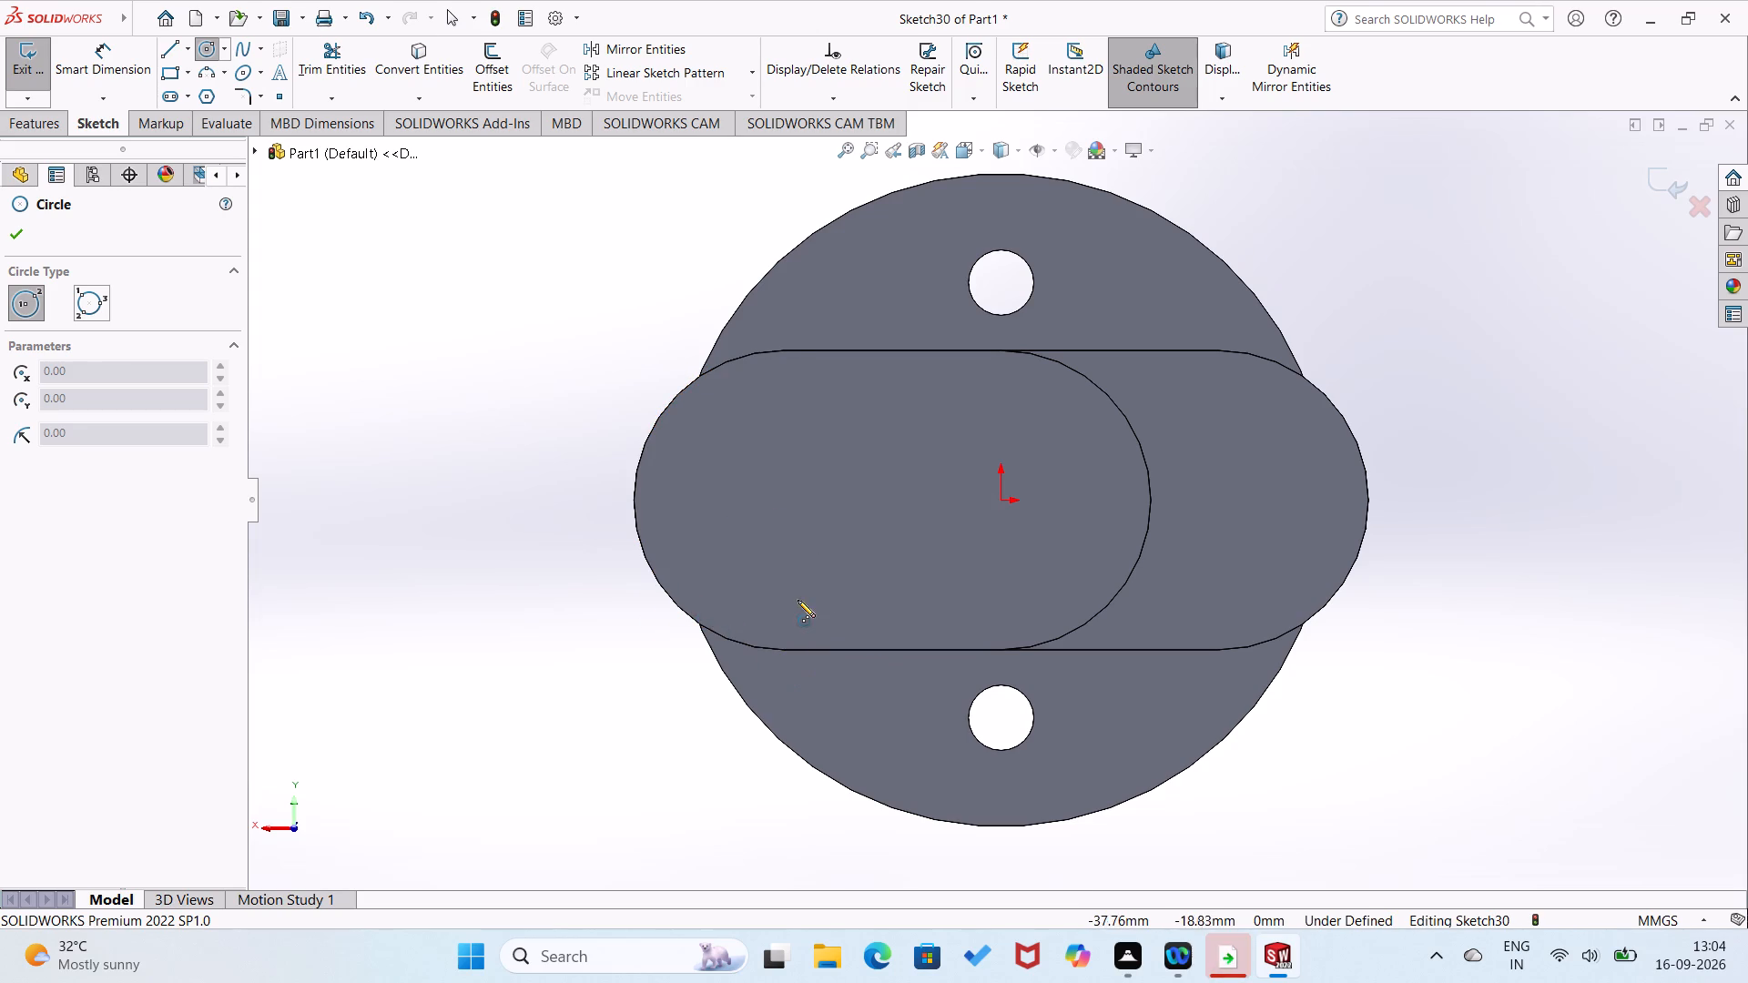
left_click(780, 503)
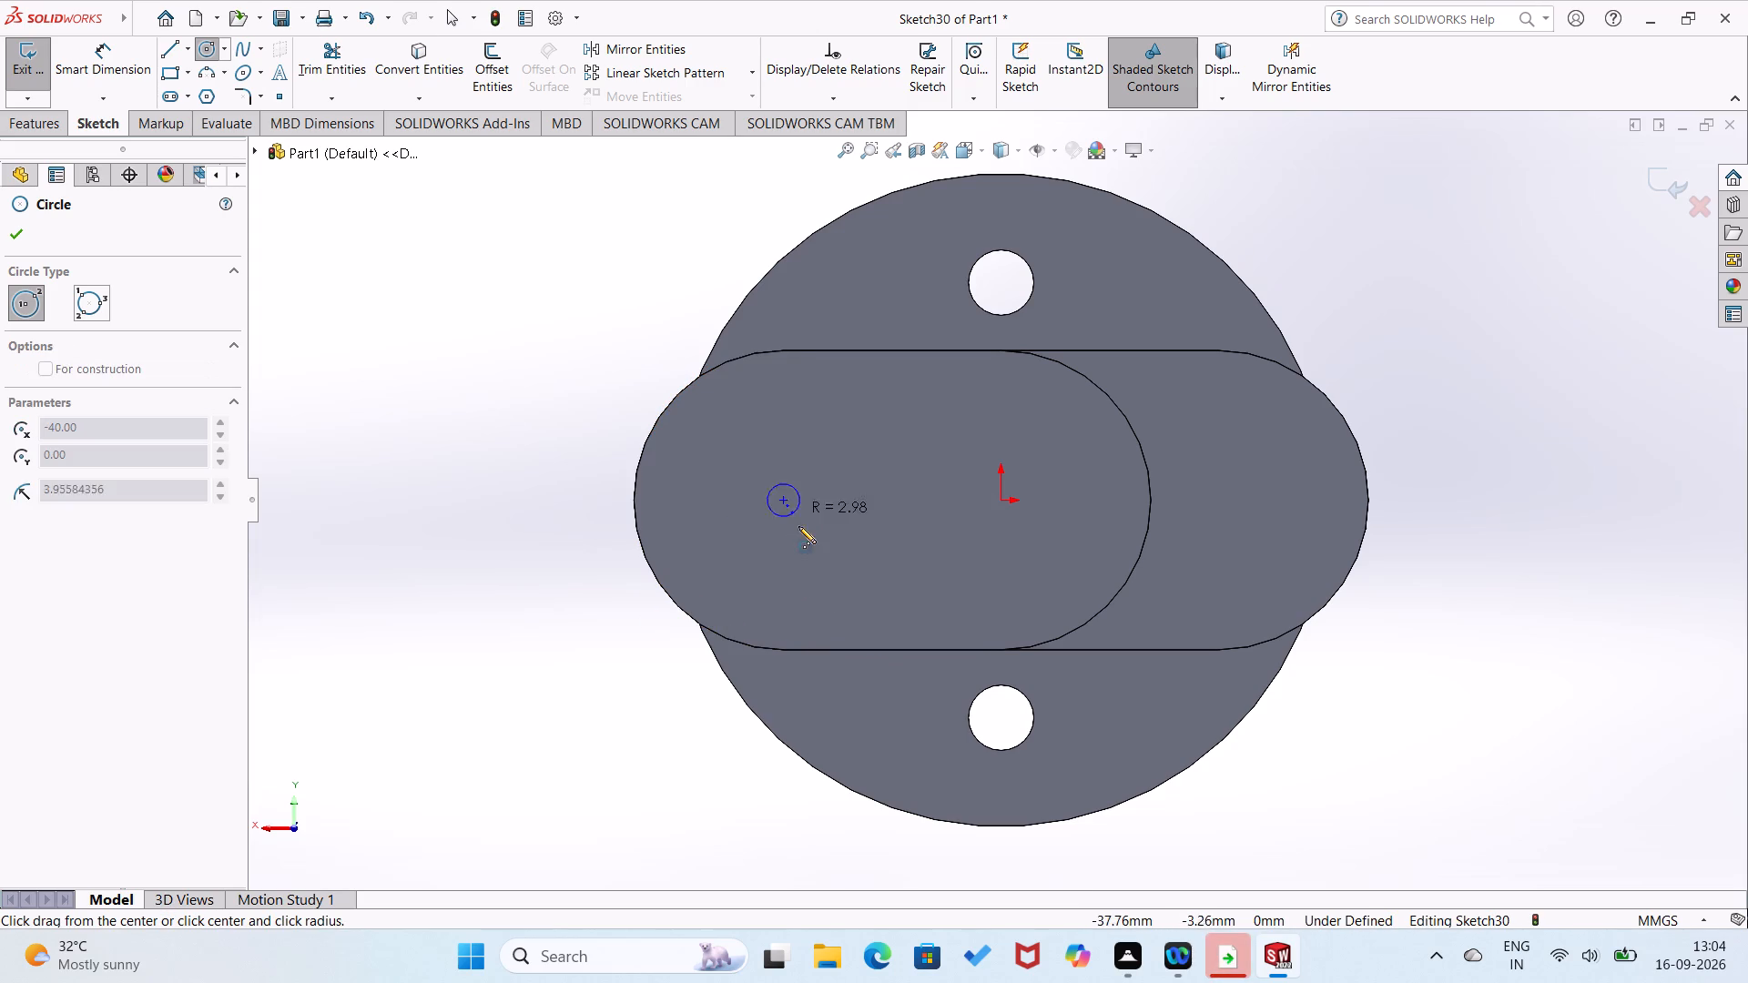
left_click(801, 557)
Dimension the circle's diameter and set it to 30 mm.
right_click_drag(820, 597, 920, 429)
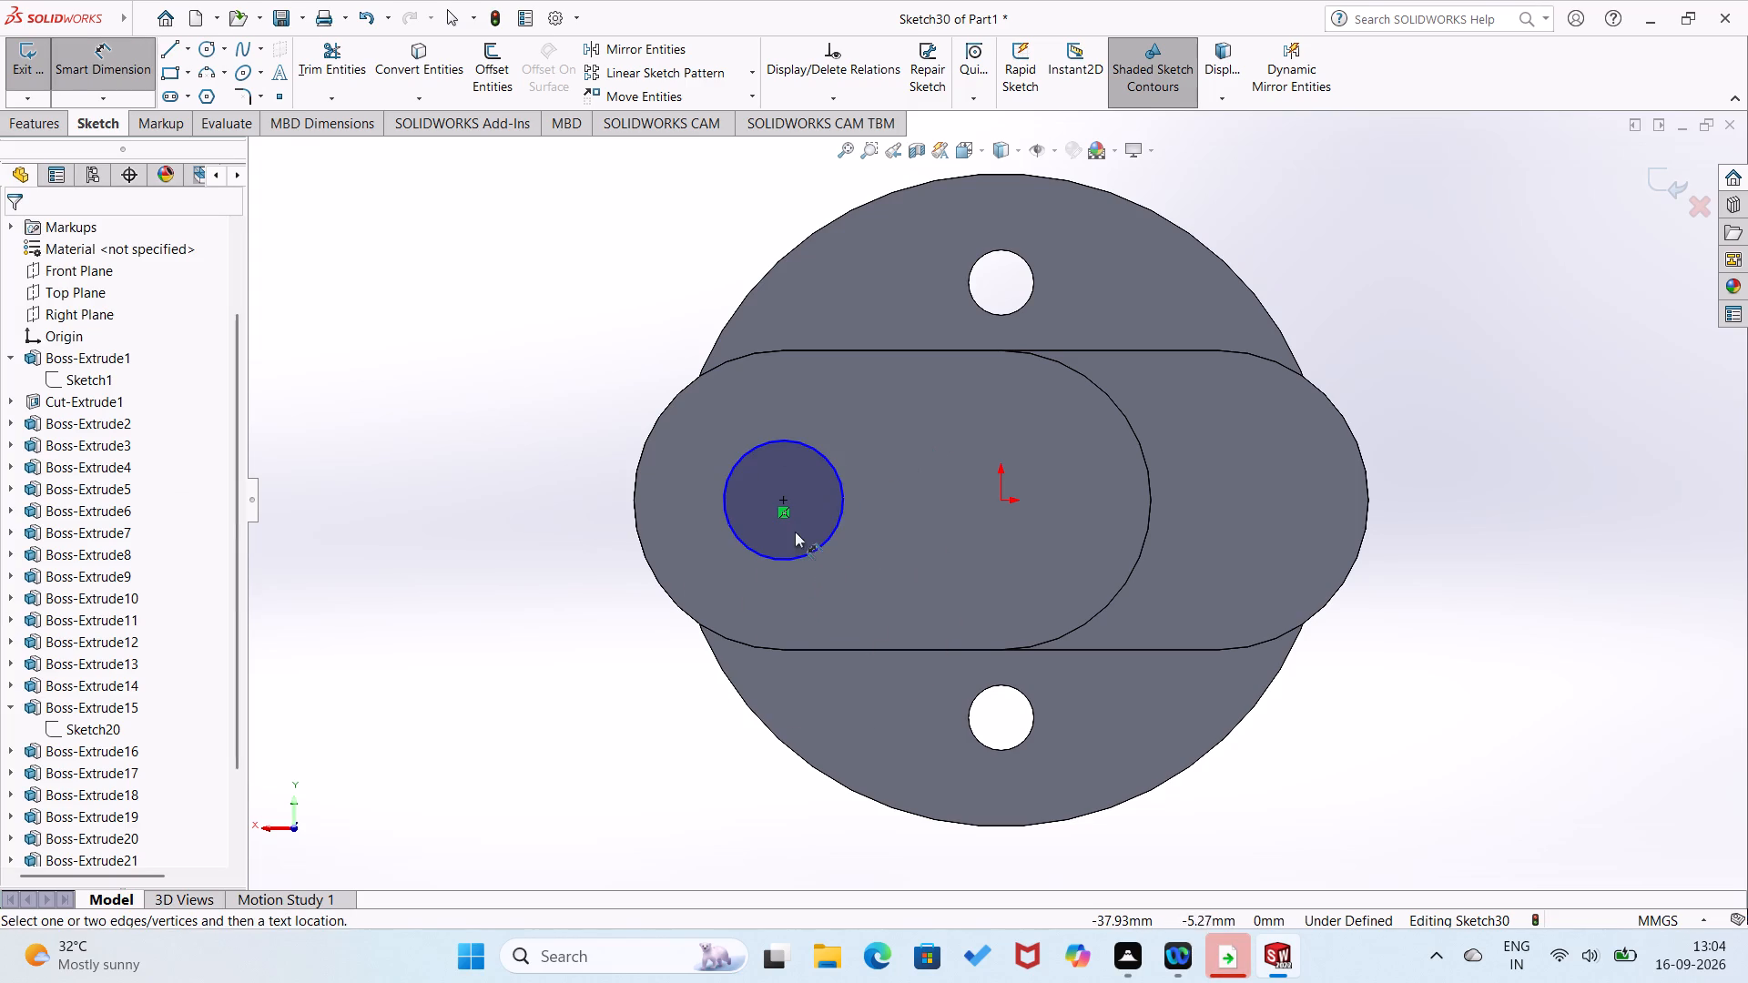
left_click(809, 548)
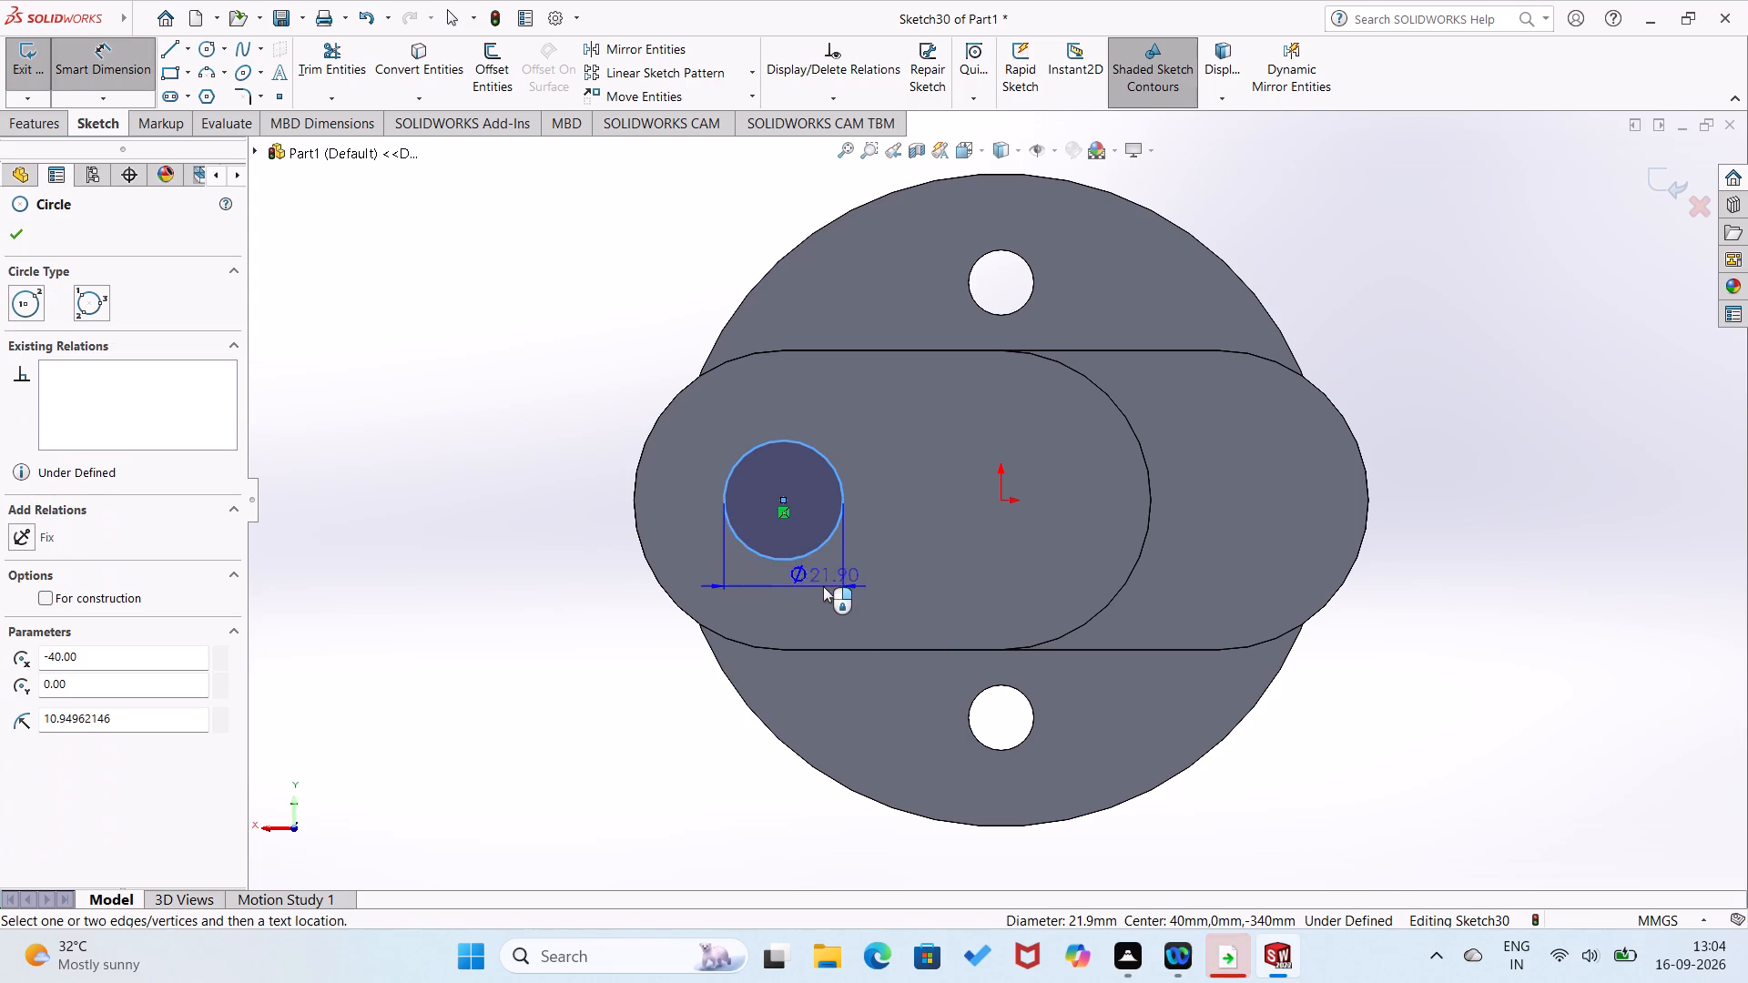
left_click(823, 586)
type("30")
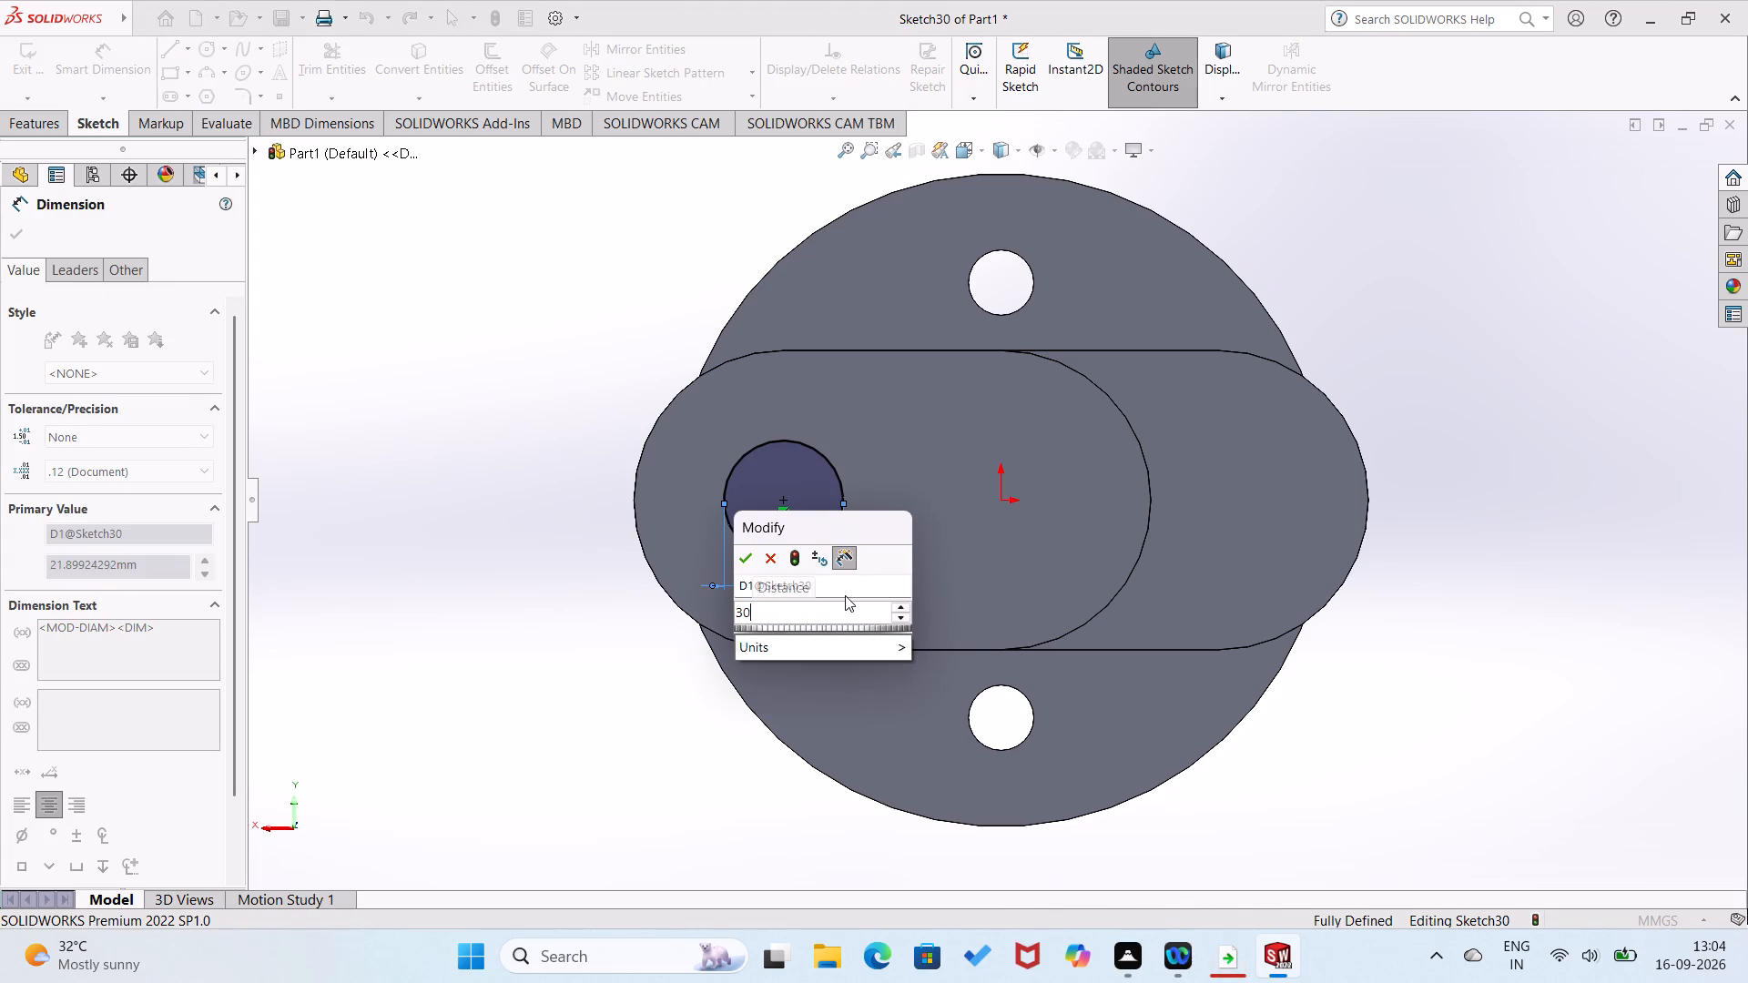
key("Return")
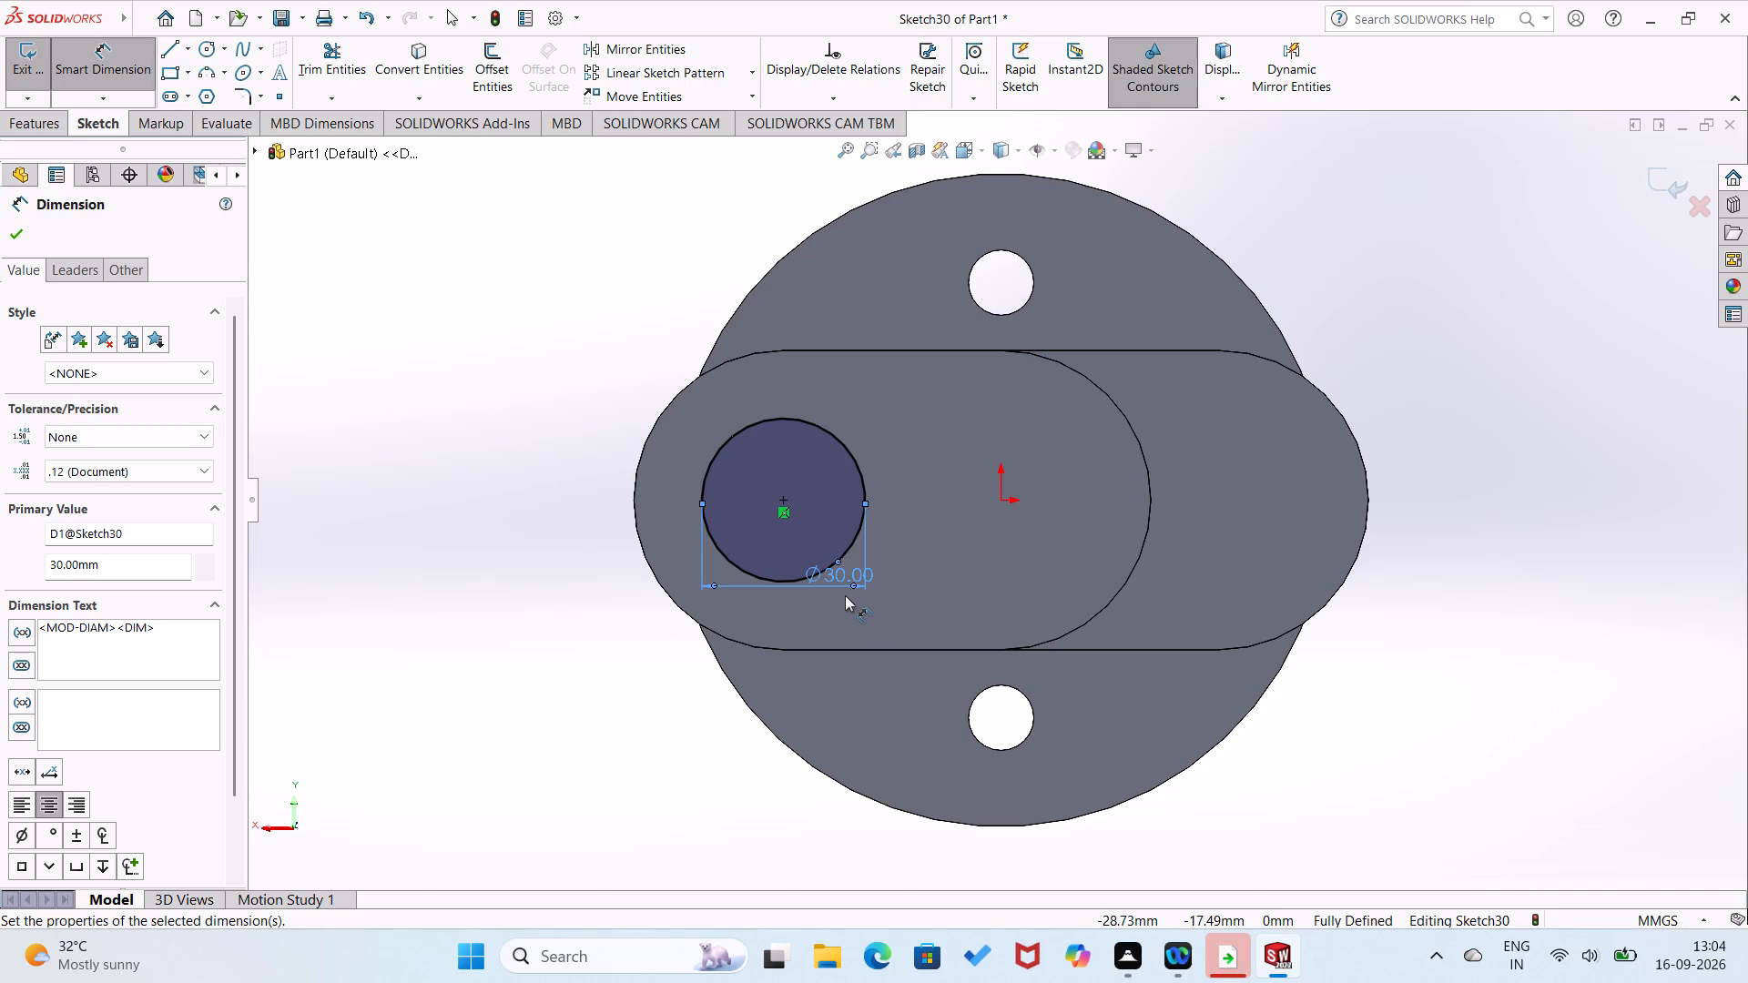
Extrude the 30 mm circle as a blind boss 40 mm deep, merged with the body, to form the pin.
left_click(15, 134)
left_click(45, 93)
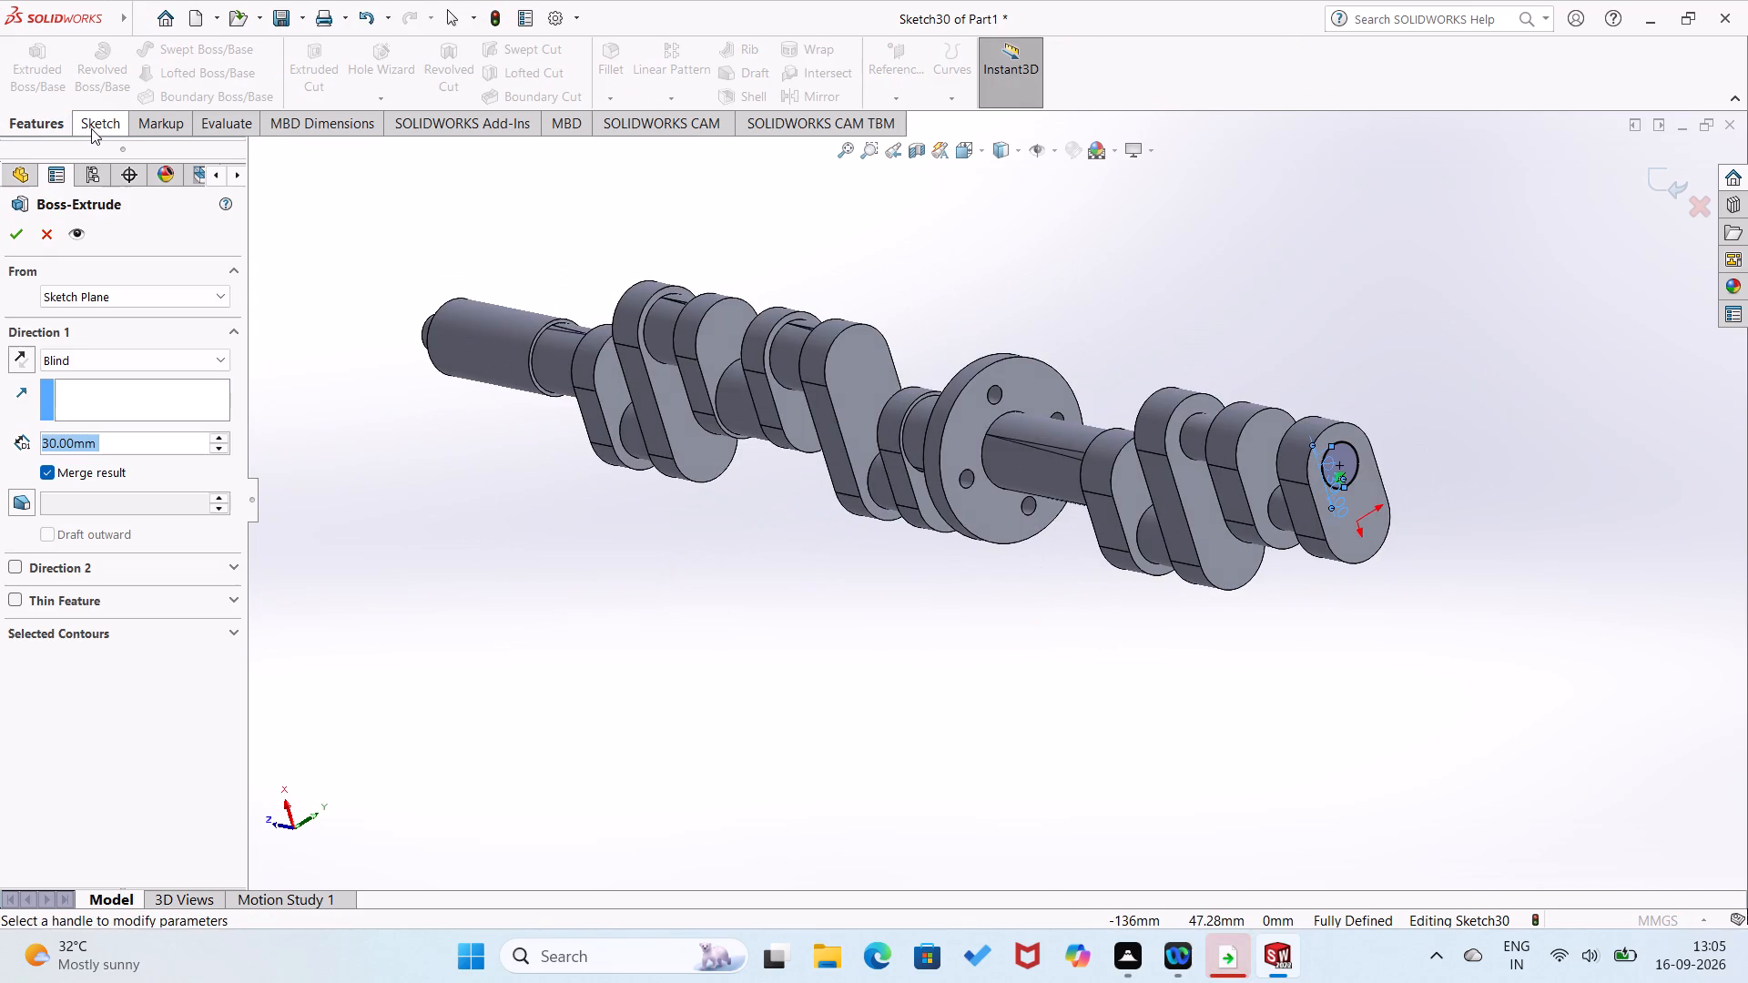
type("40")
key("Return")
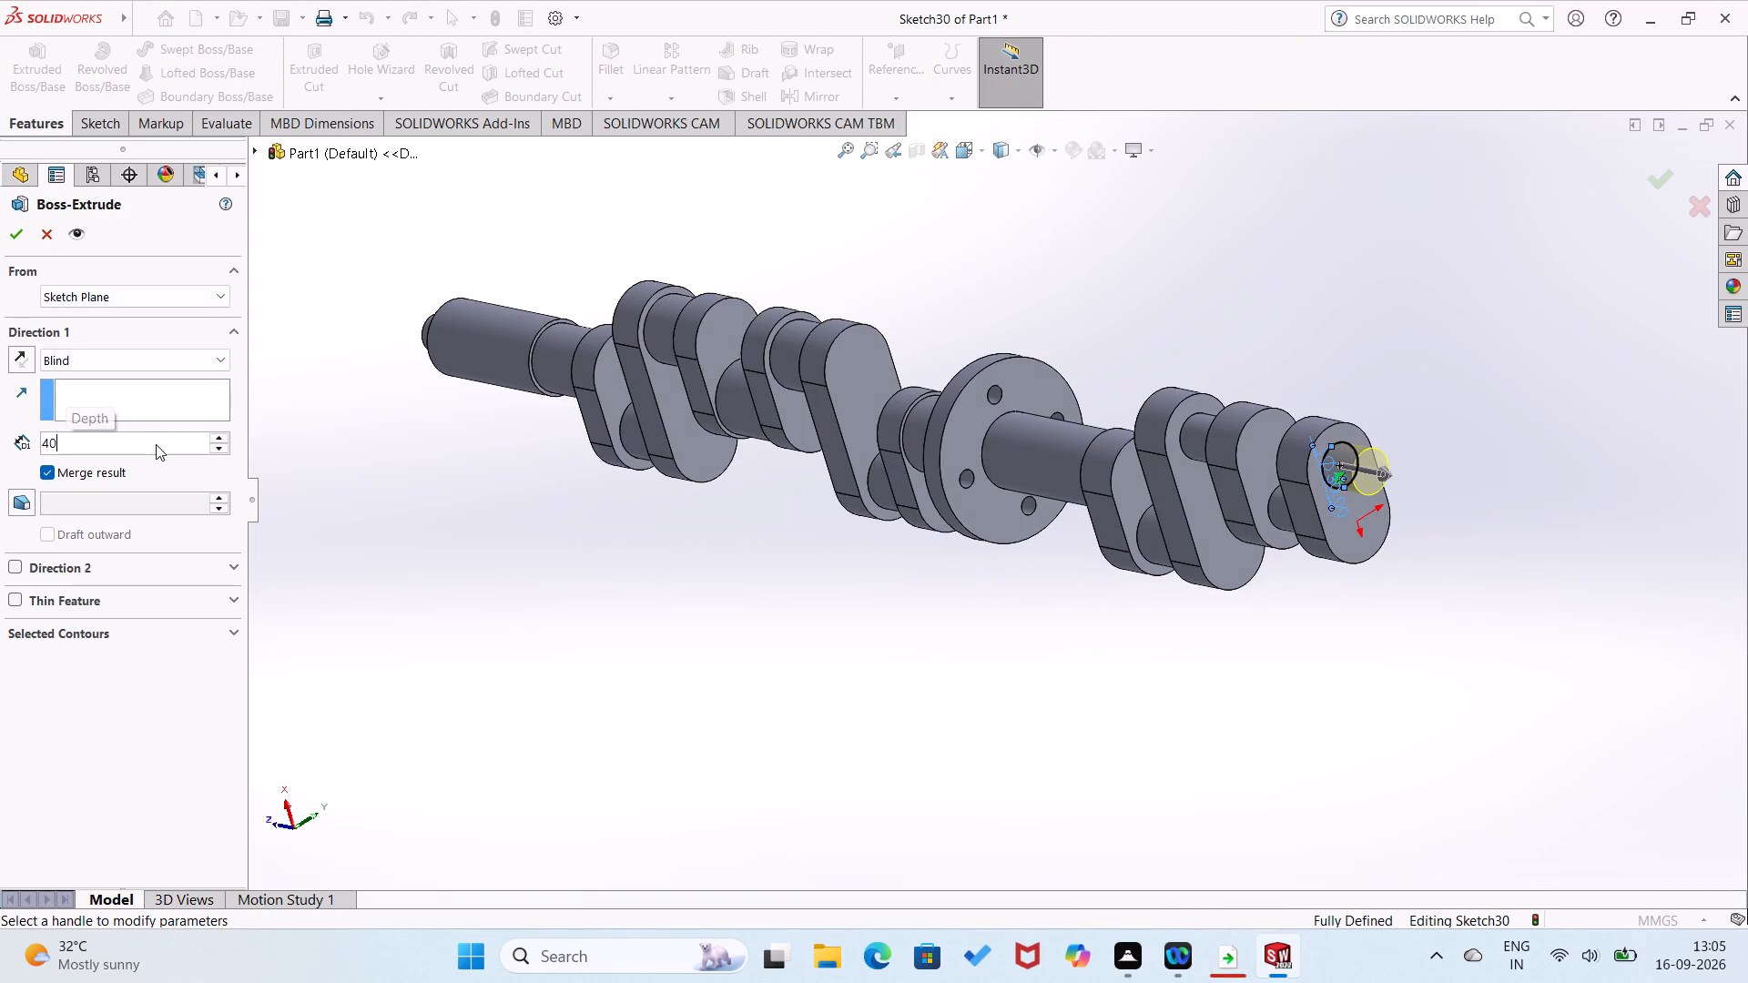
left_click(18, 226)
left_click(297, 436)
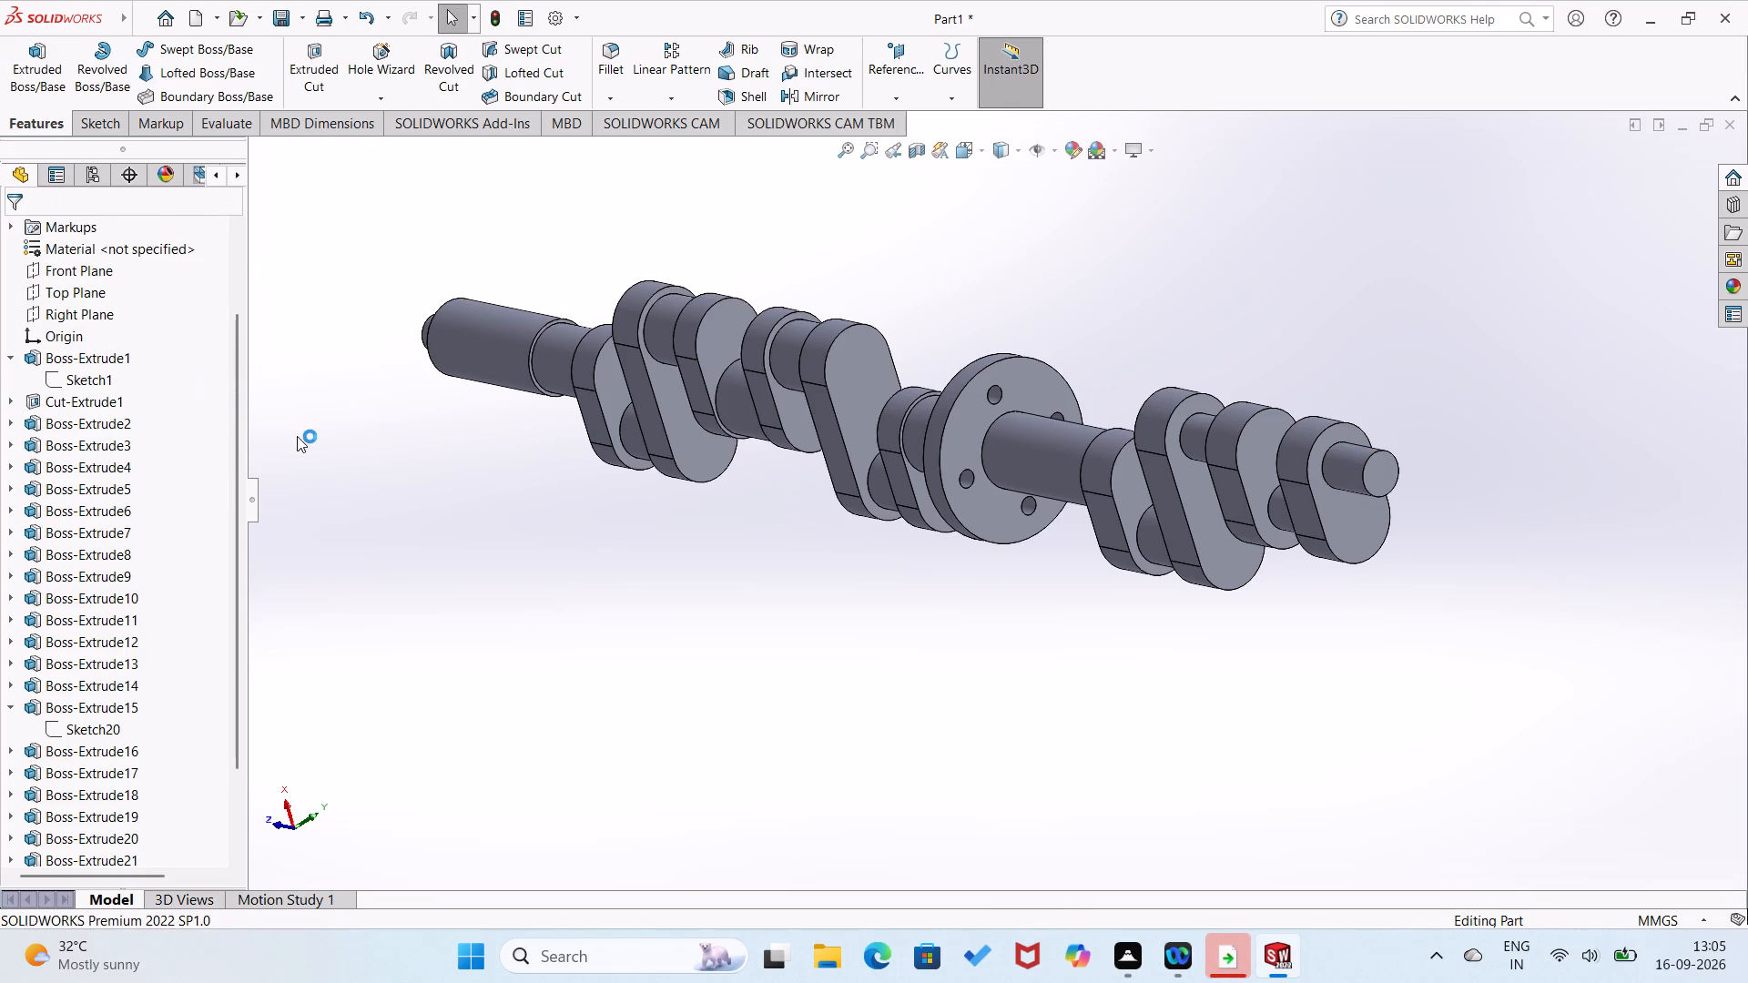
On the new pin's end face, sketch a straight slot from the pin's centre through the origin, about 56 mm between centres.
left_click(1382, 486)
left_click(1470, 432)
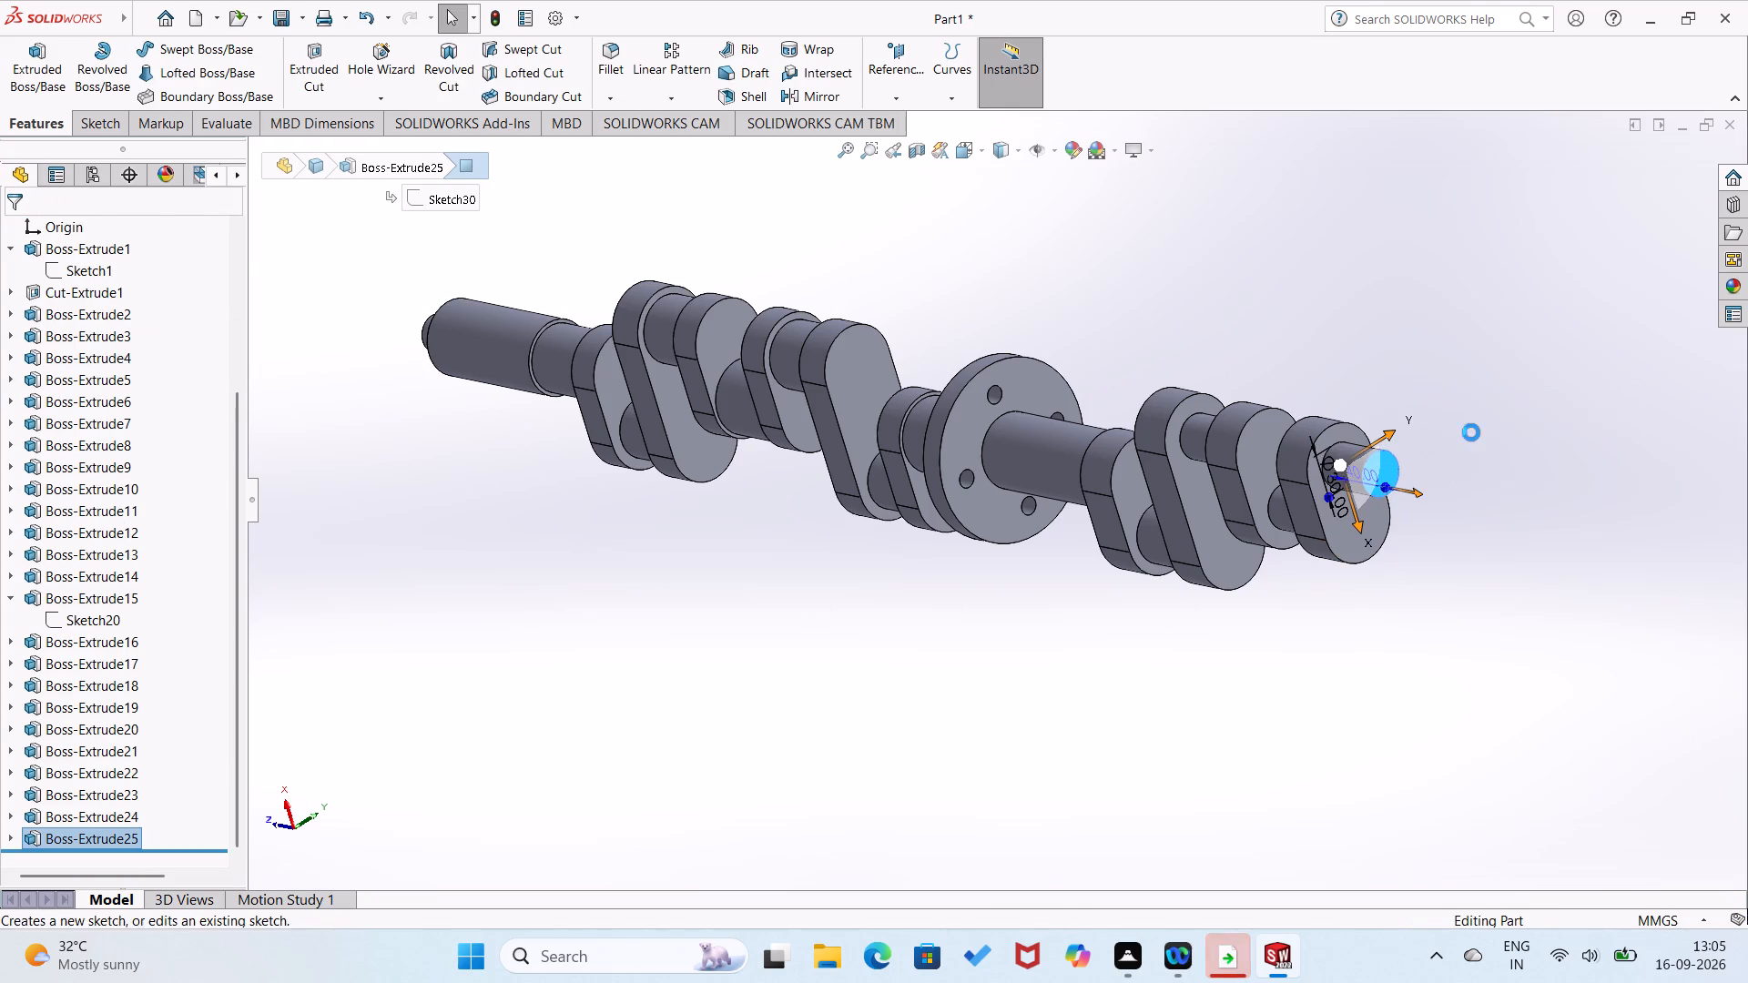
left_click(597, 568)
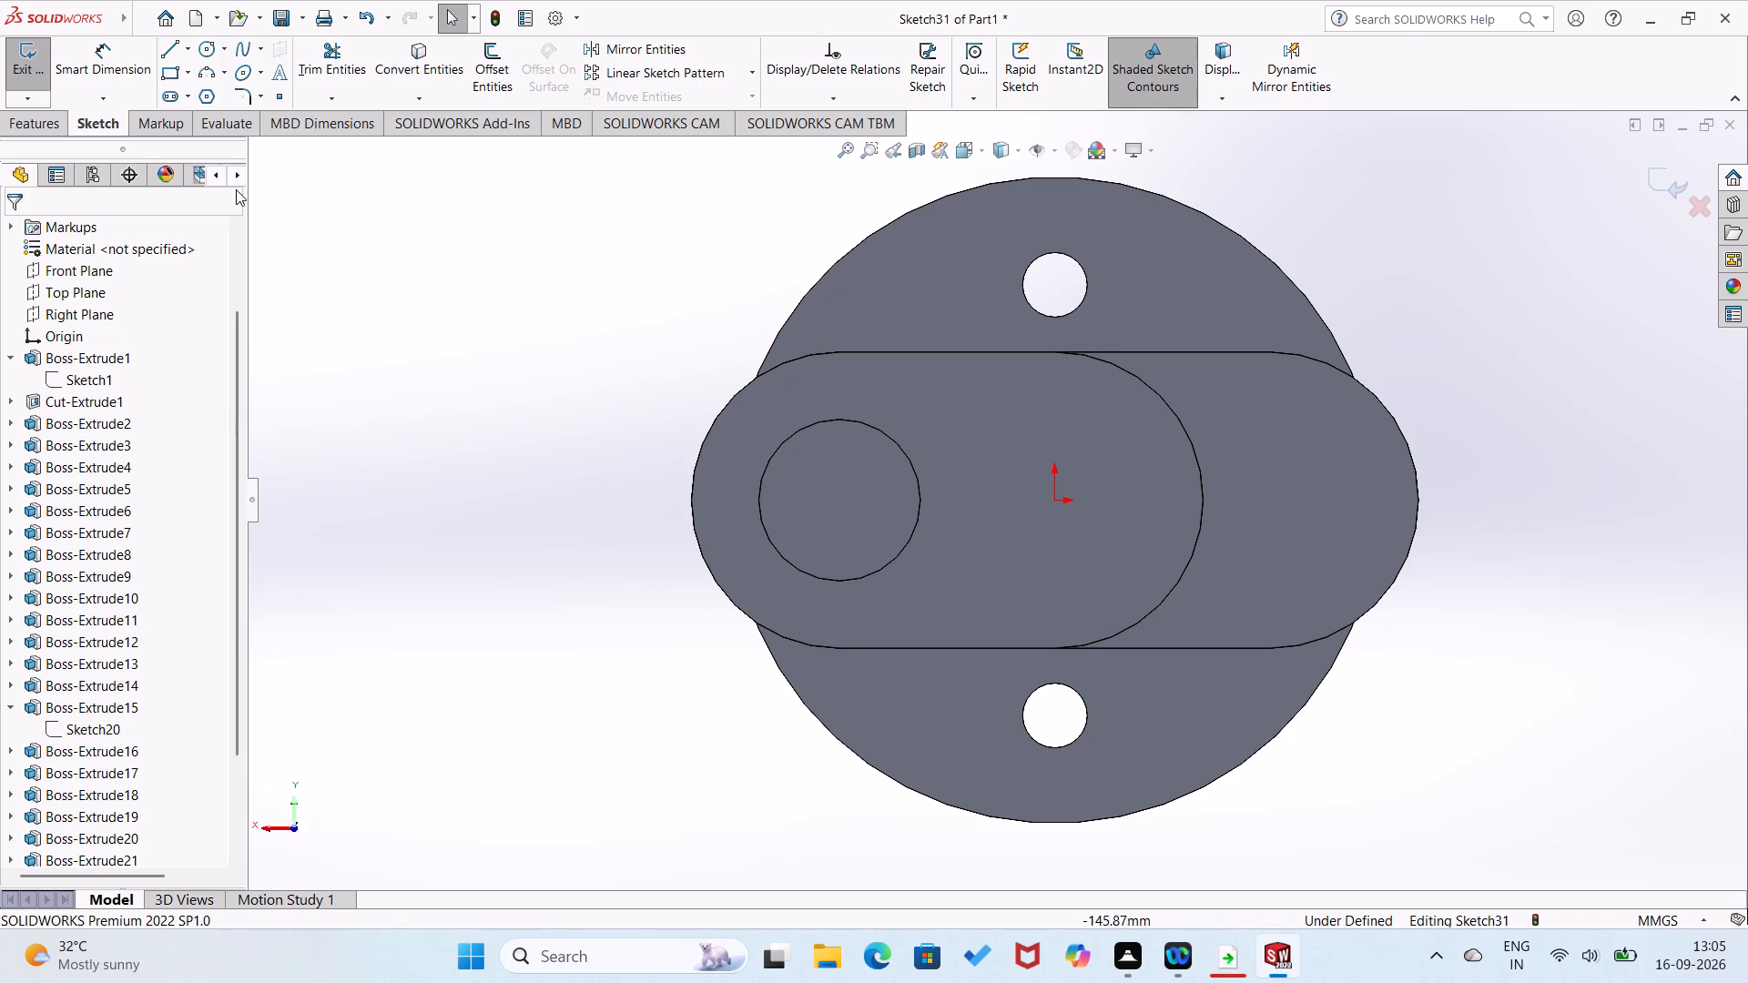
left_click(170, 95)
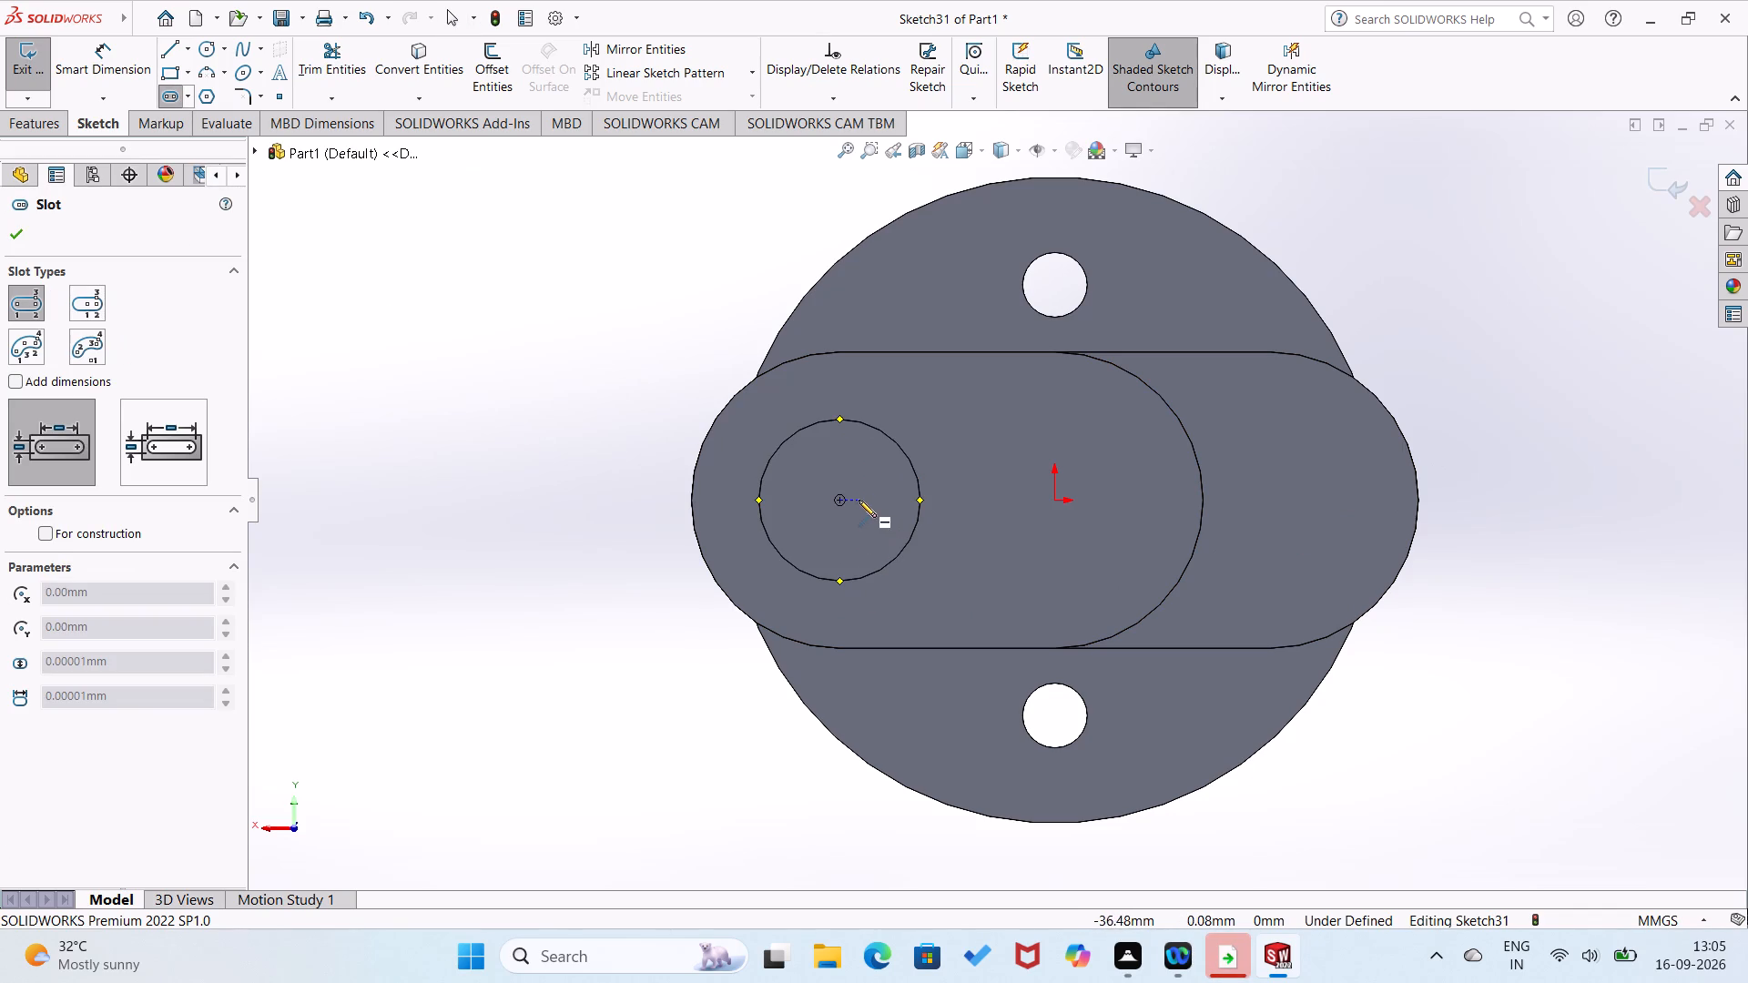
left_click(843, 500)
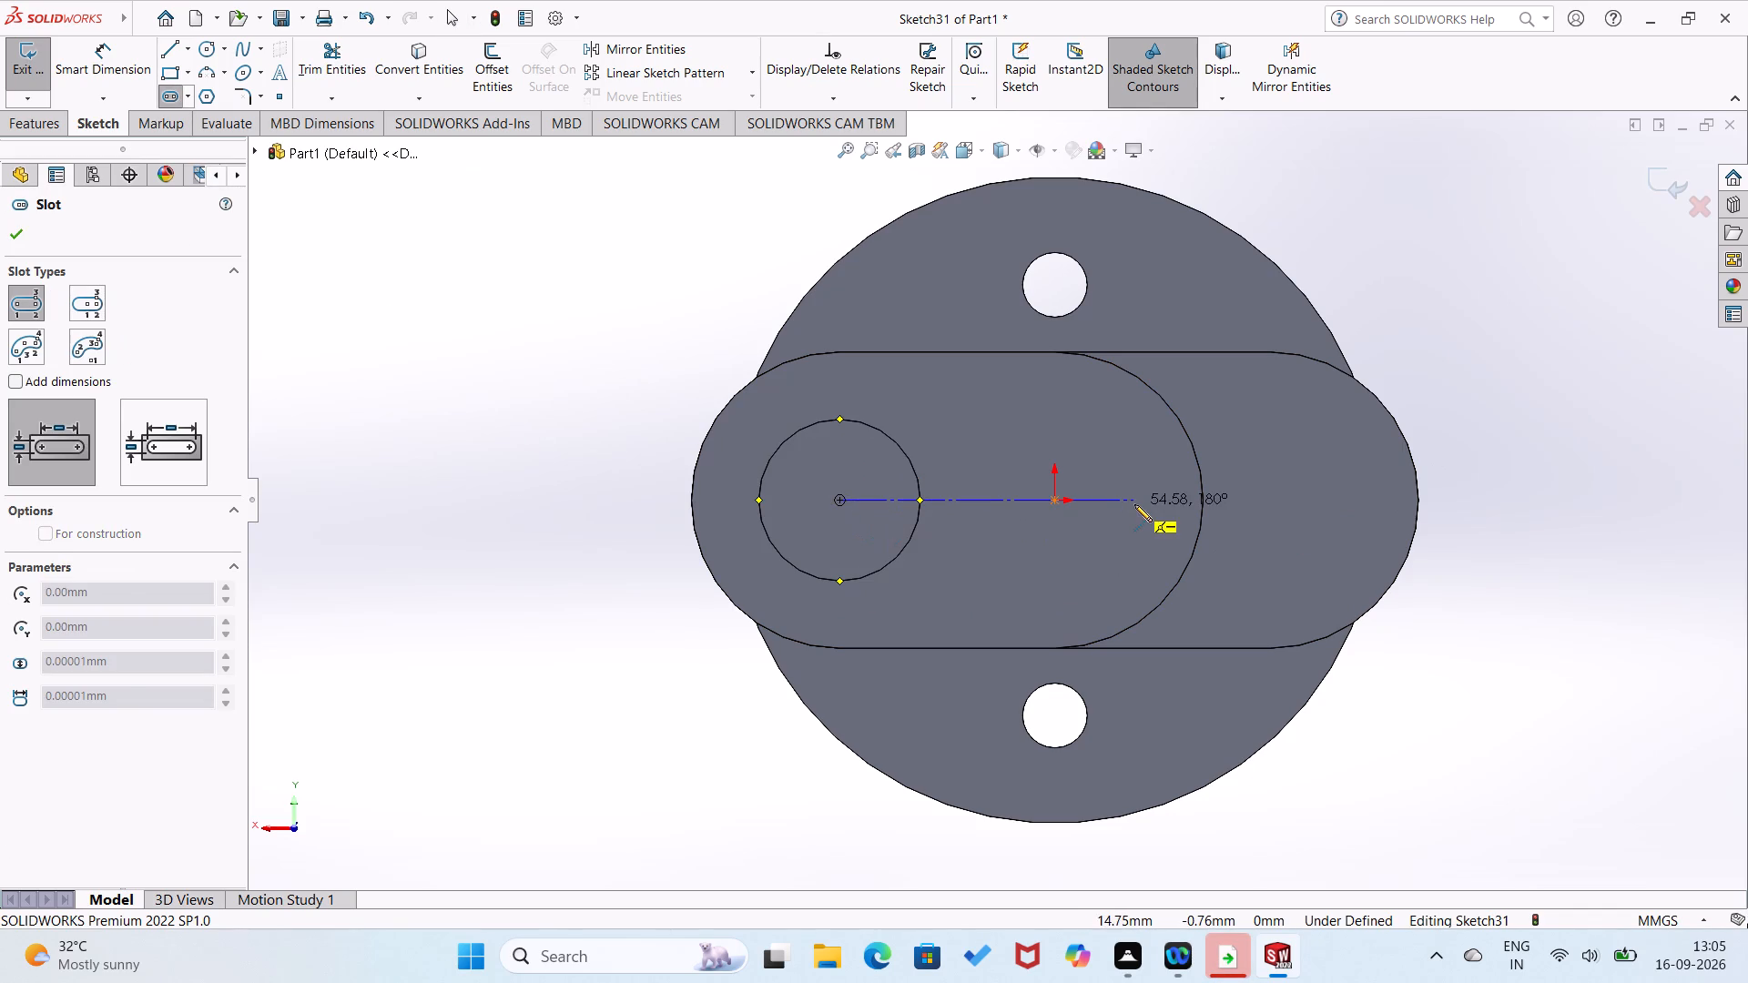
left_click(1142, 504)
left_click(1139, 467)
Dimension the slot's centre-to-centre length and set it to 80 mm.
right_click_drag(1114, 481, 1133, 358)
left_click(1036, 497)
left_click(1051, 443)
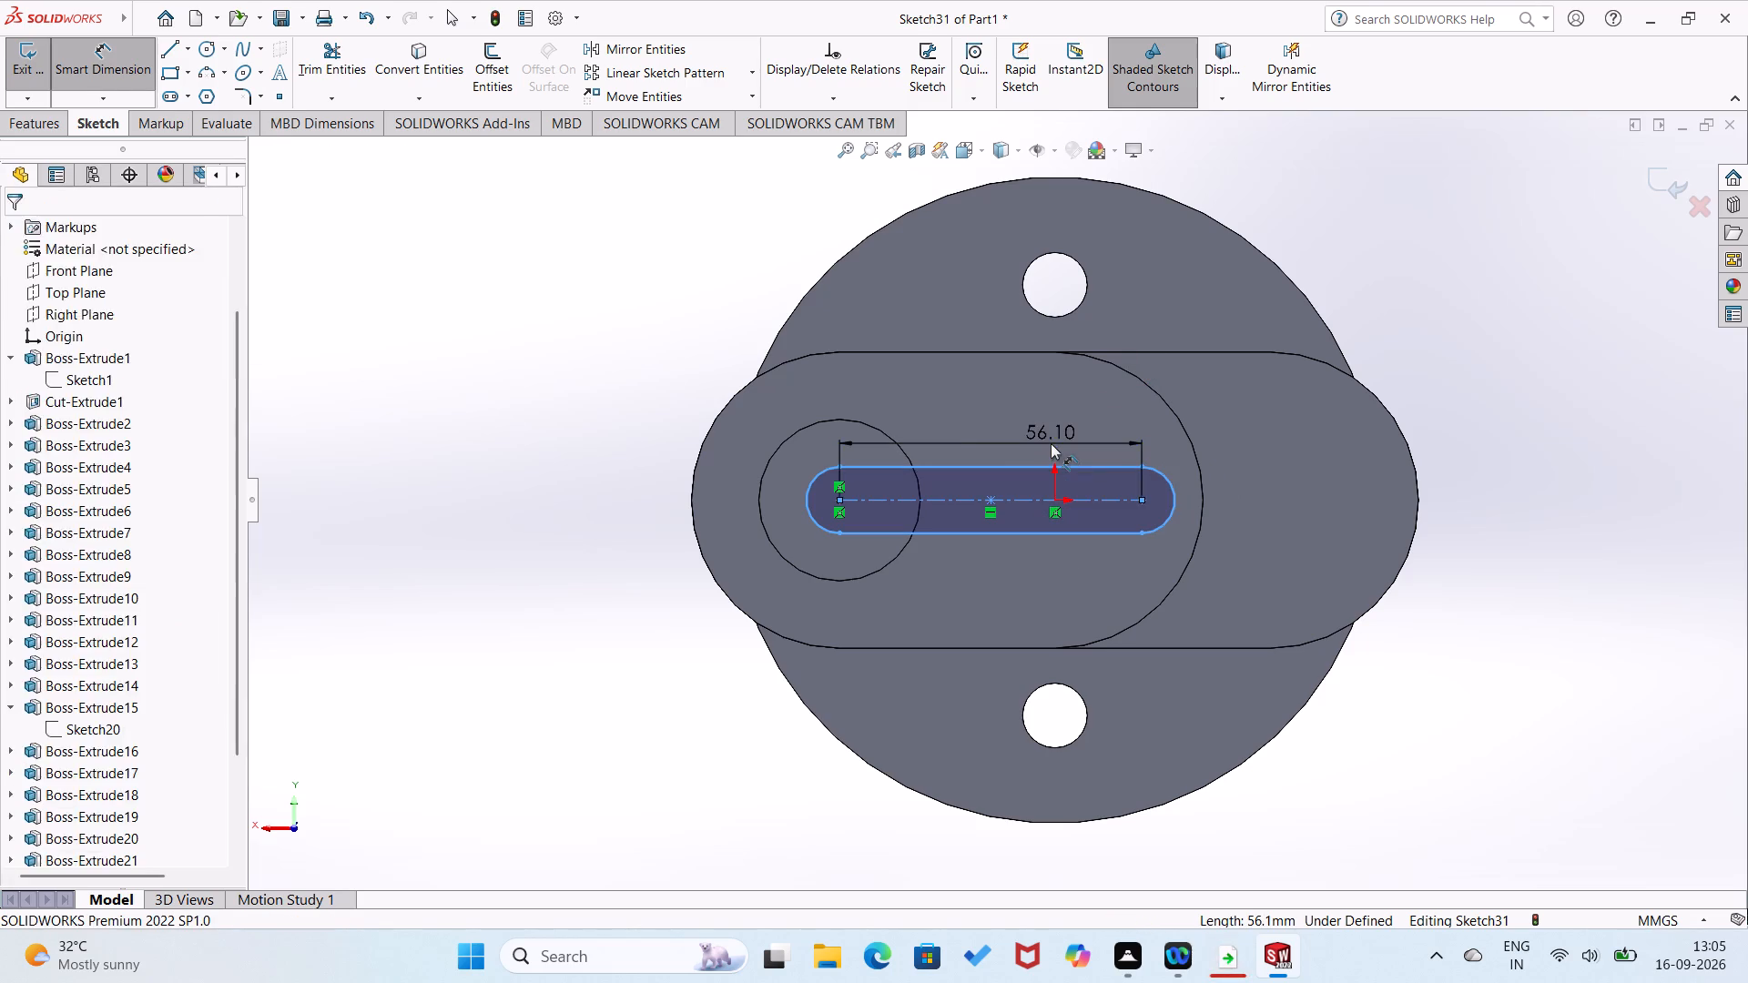
type("80")
key("Return")
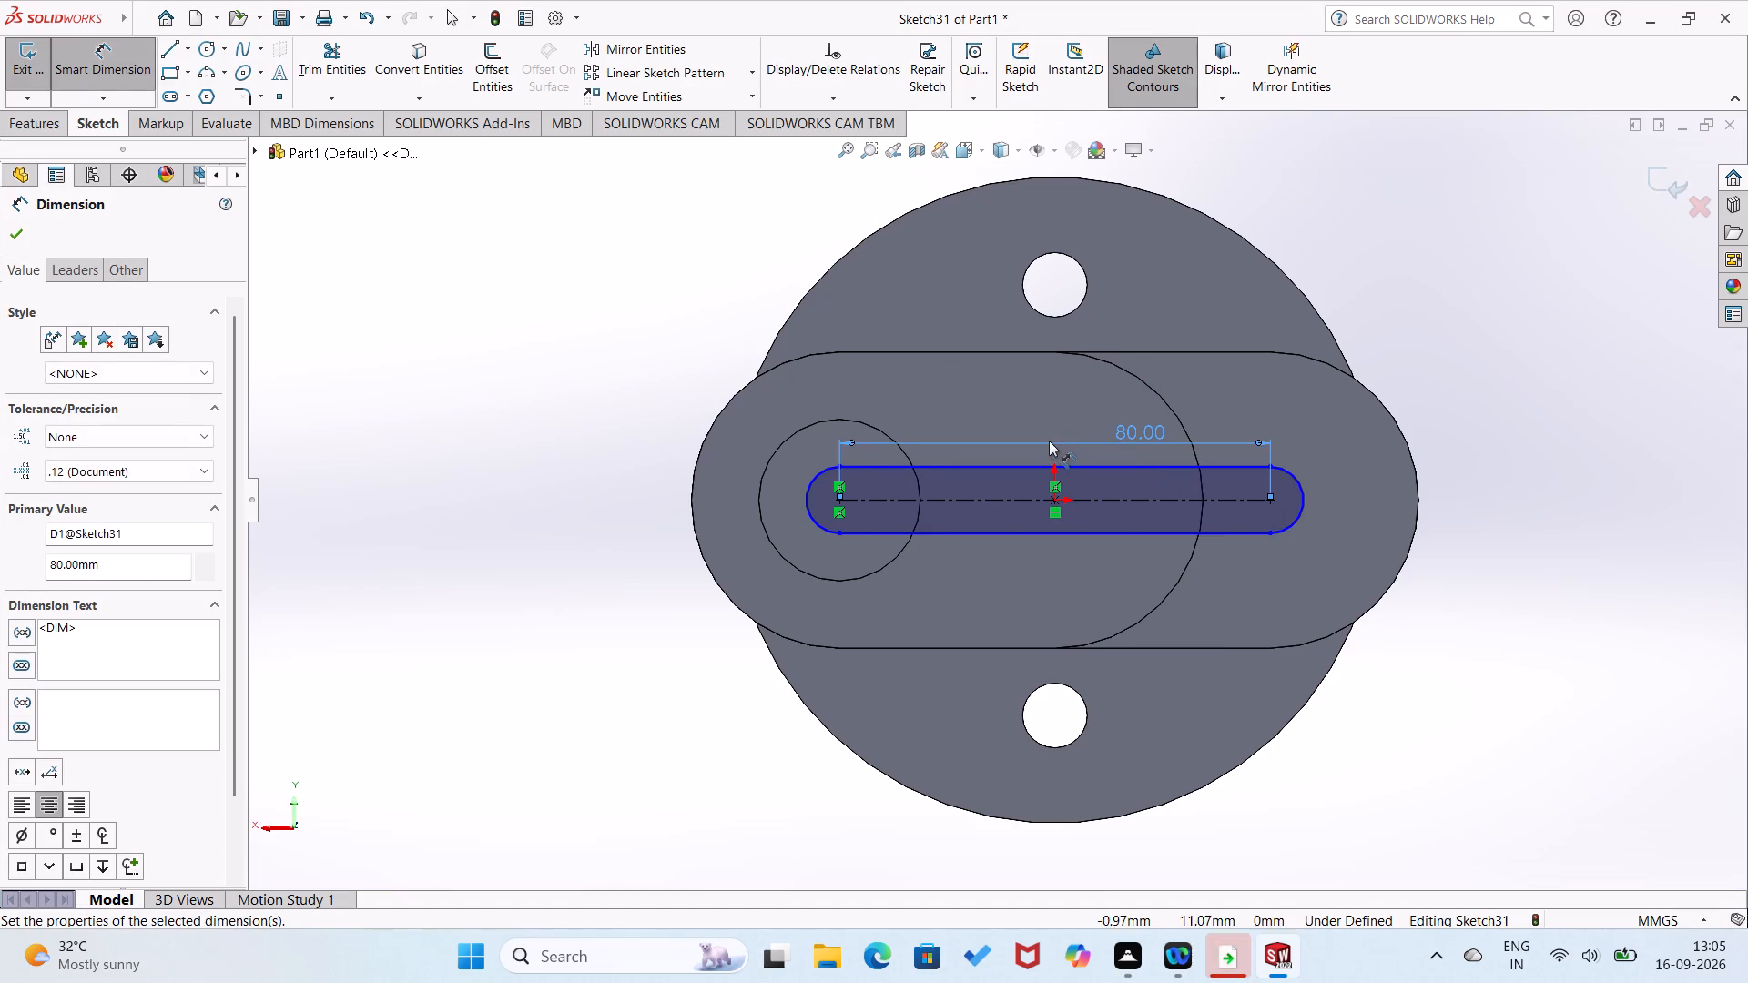
Dimension the radius of the slot's end arc around the pin and set it to 27.5 mm.
left_click(806, 499)
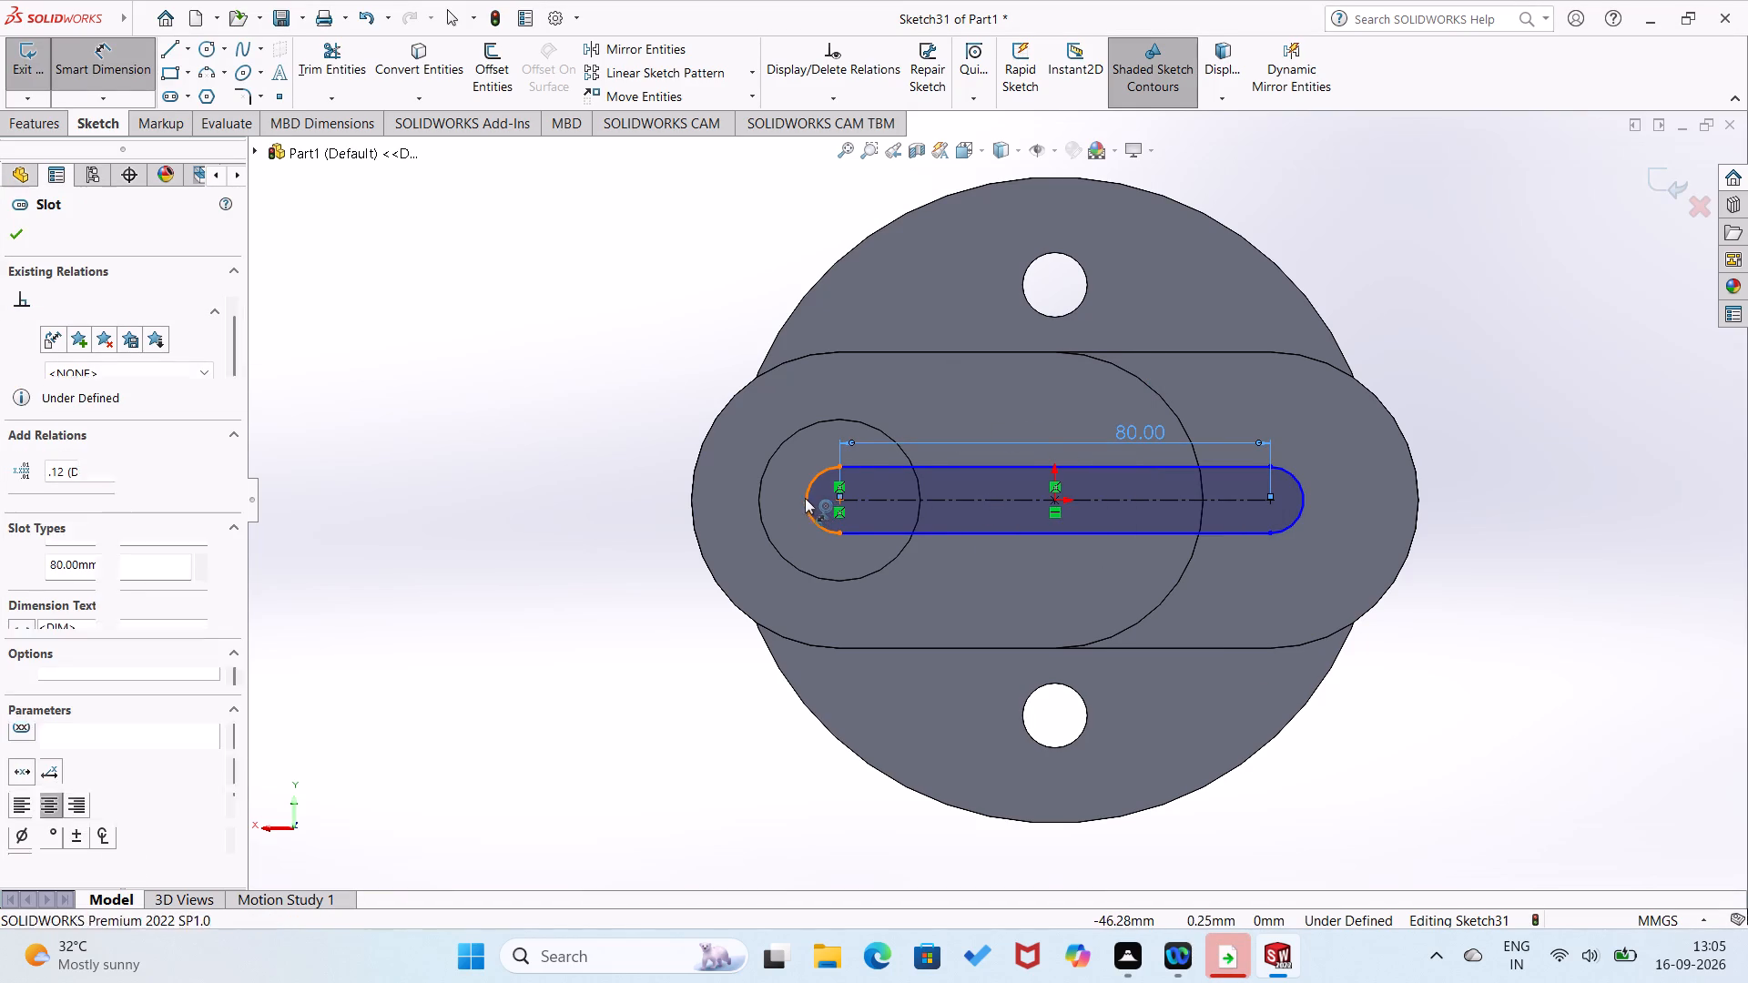
left_click(782, 474)
type("27.5")
key("Return")
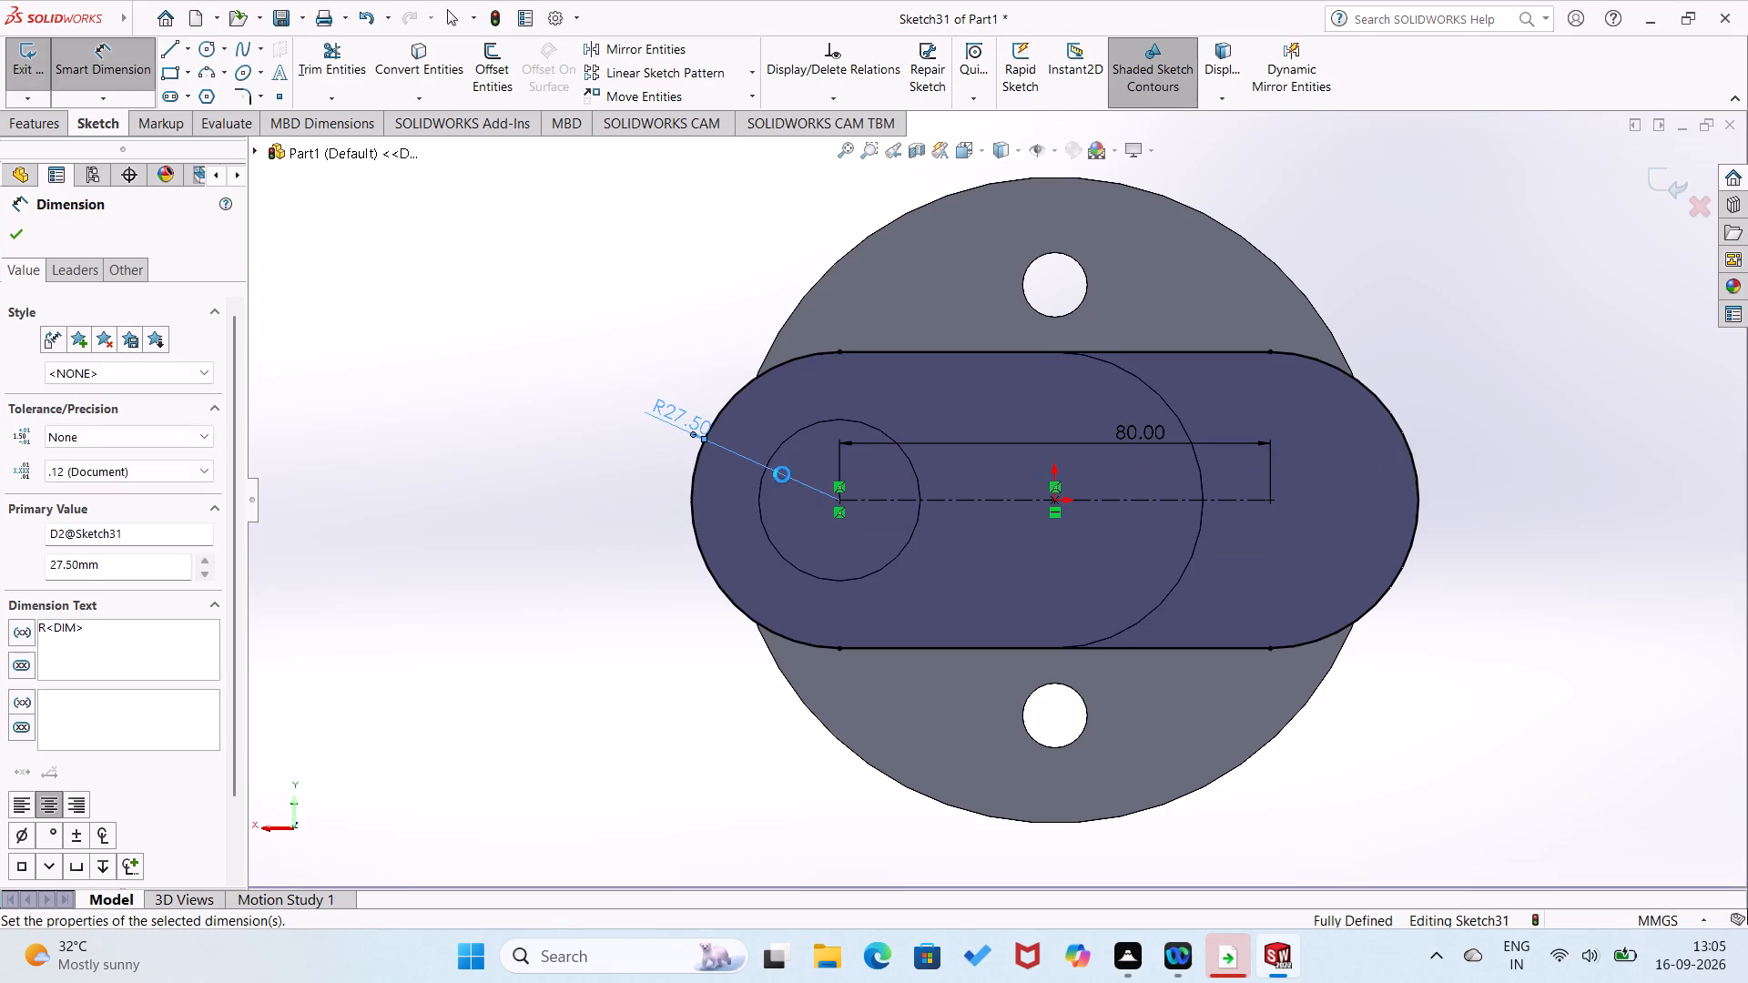
Extrude the slot profile on the pin's end as a blind boss 30 mm deep, merged with the body.
left_click(19, 131)
left_click(24, 73)
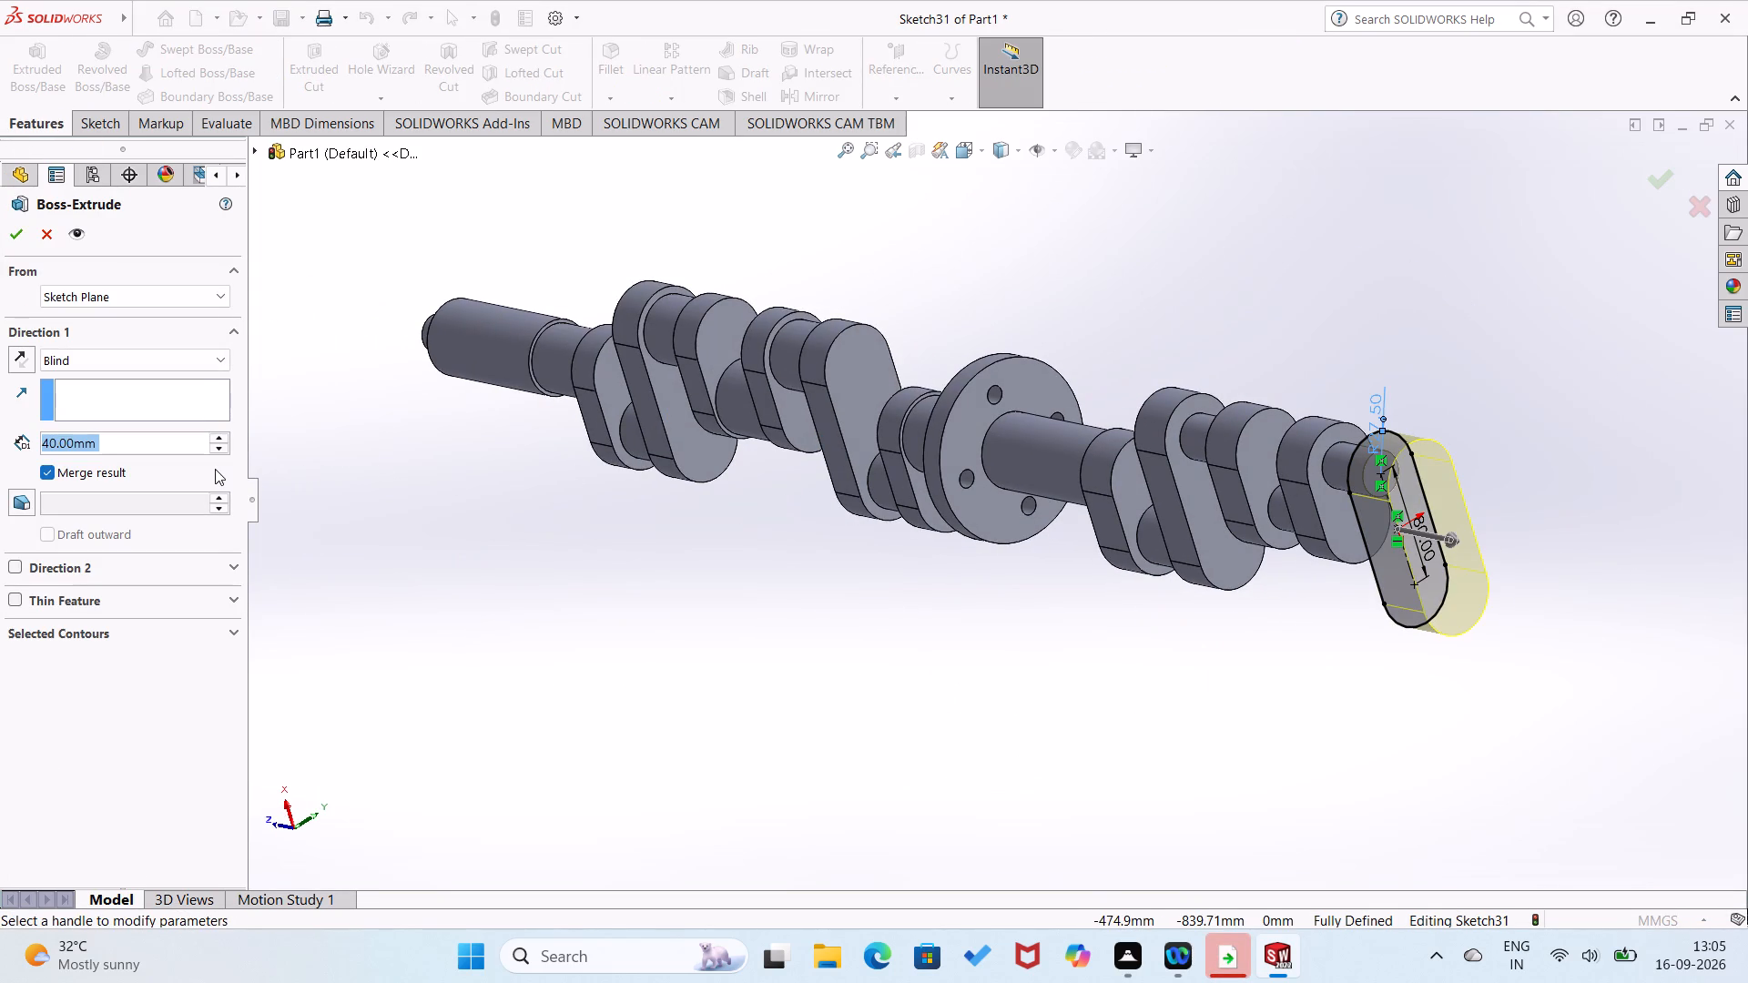
type("30")
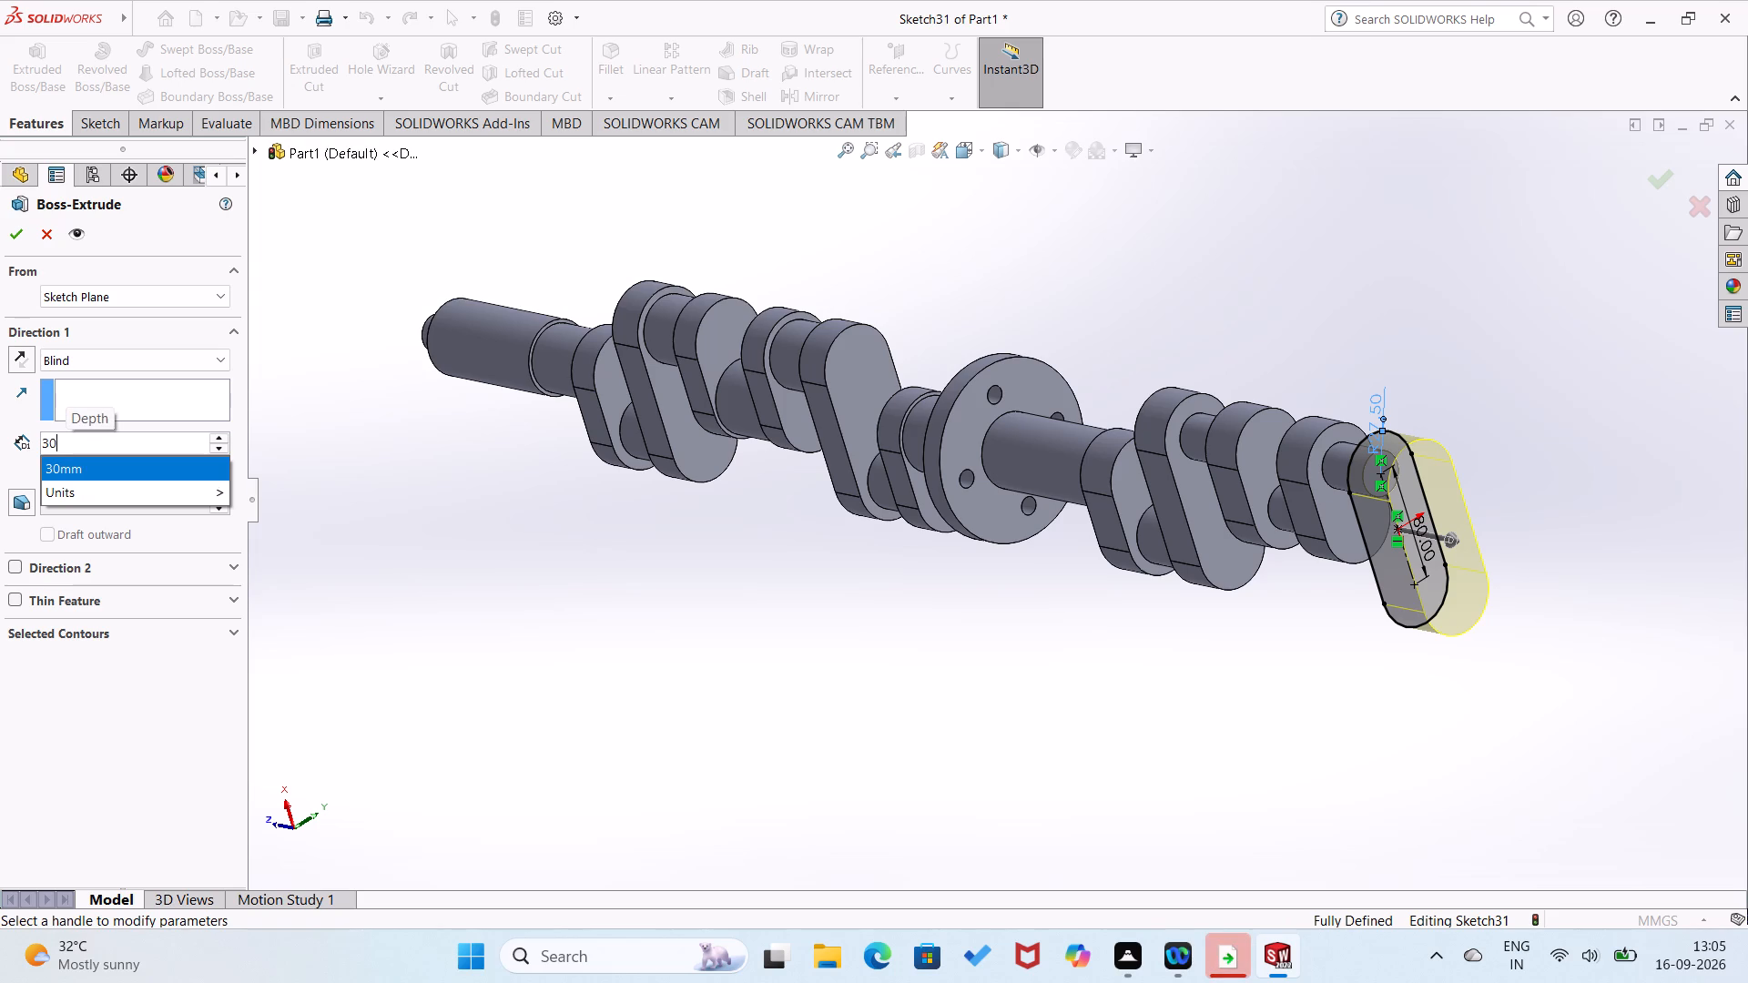
left_click(23, 239)
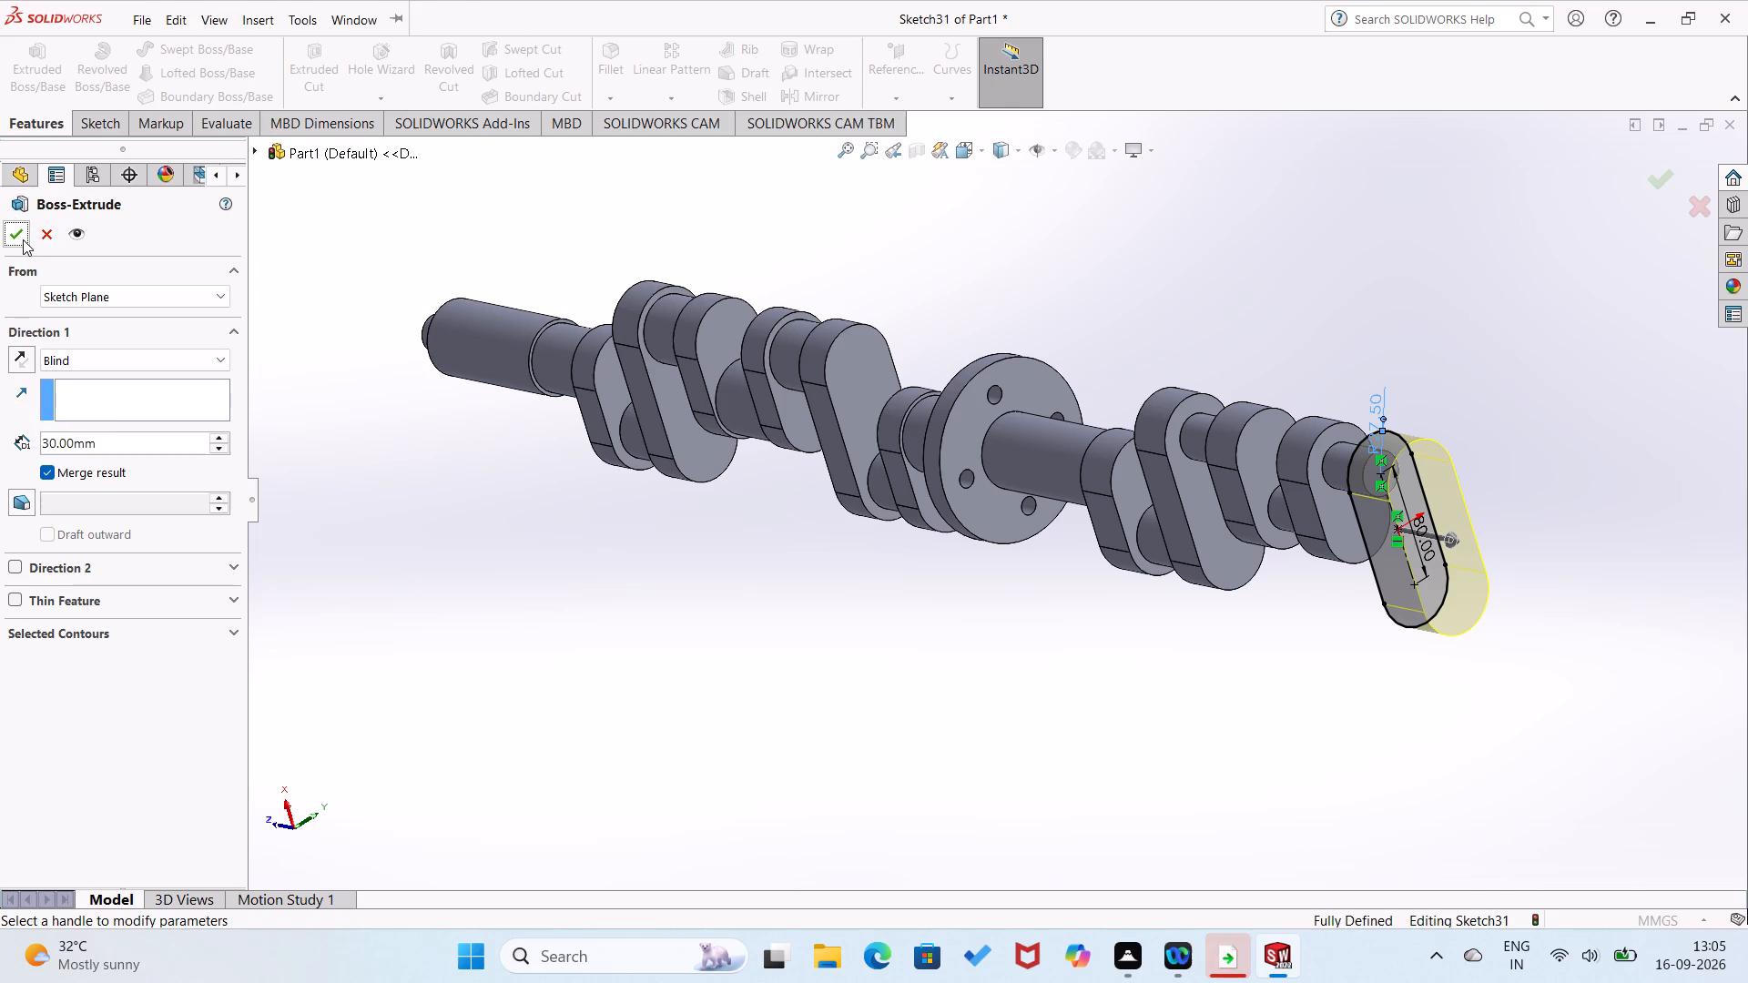
left_click(23, 239)
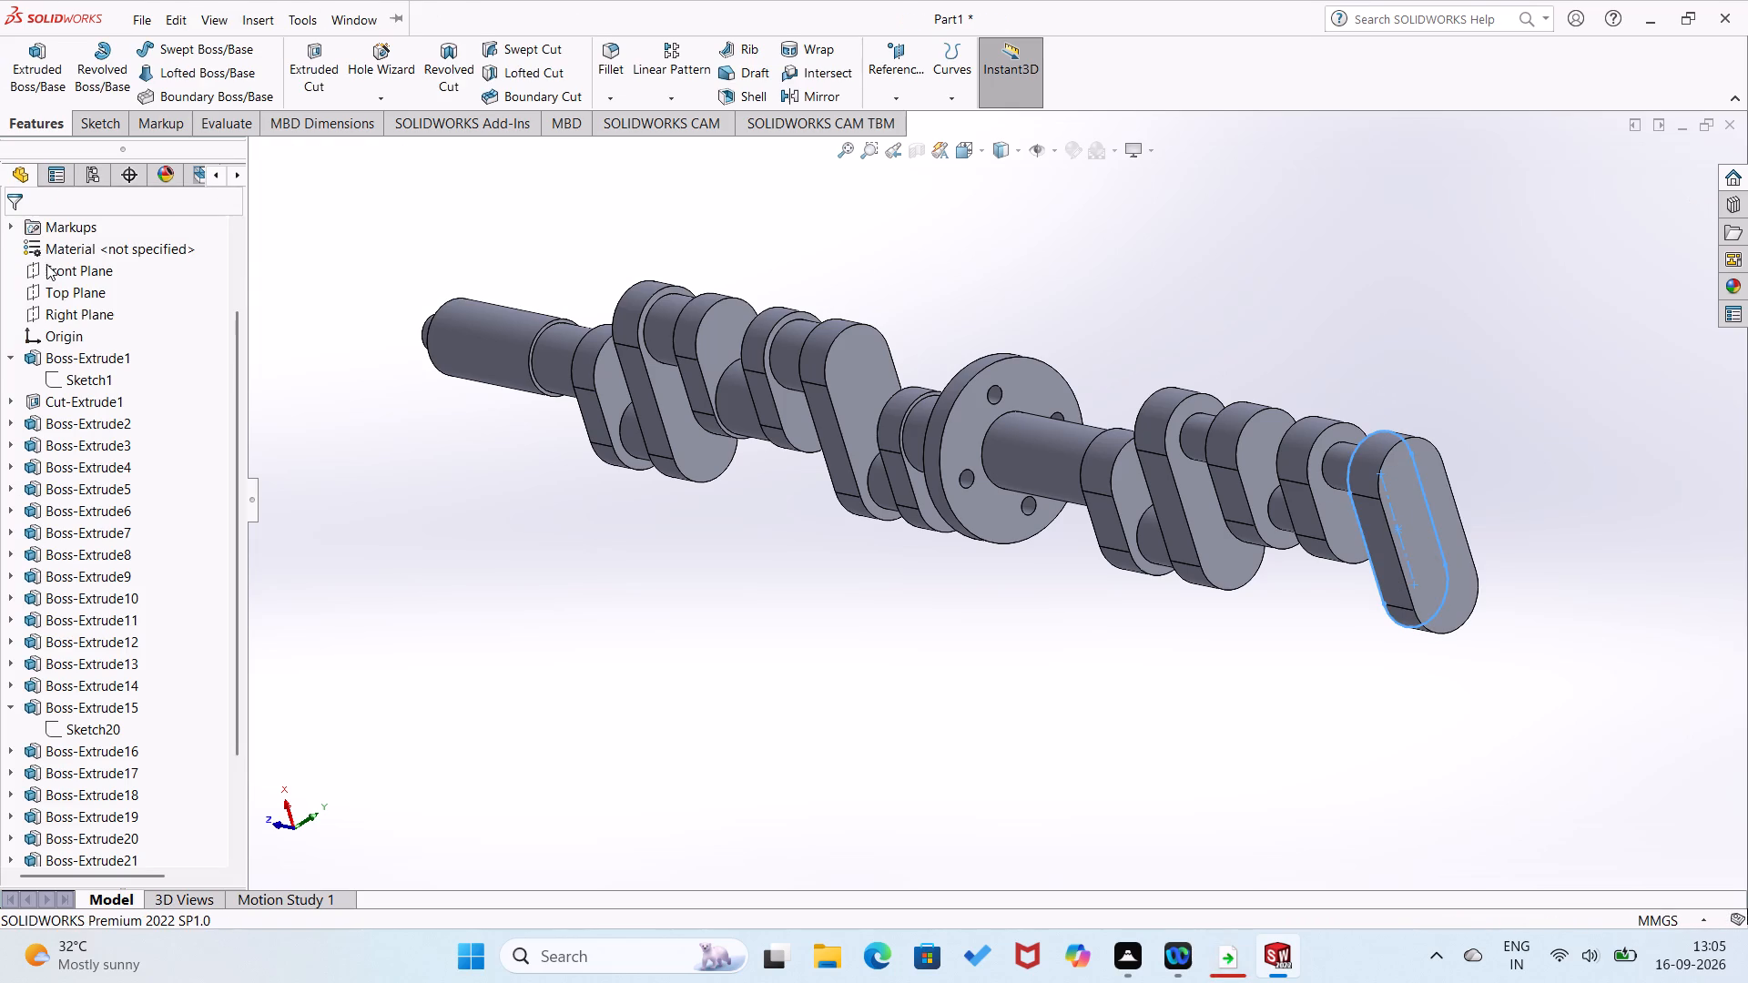
Examine the arrangement of webs and pins along the whole crankshaft from both sides.
middle_click_drag(682, 699, 716, 699)
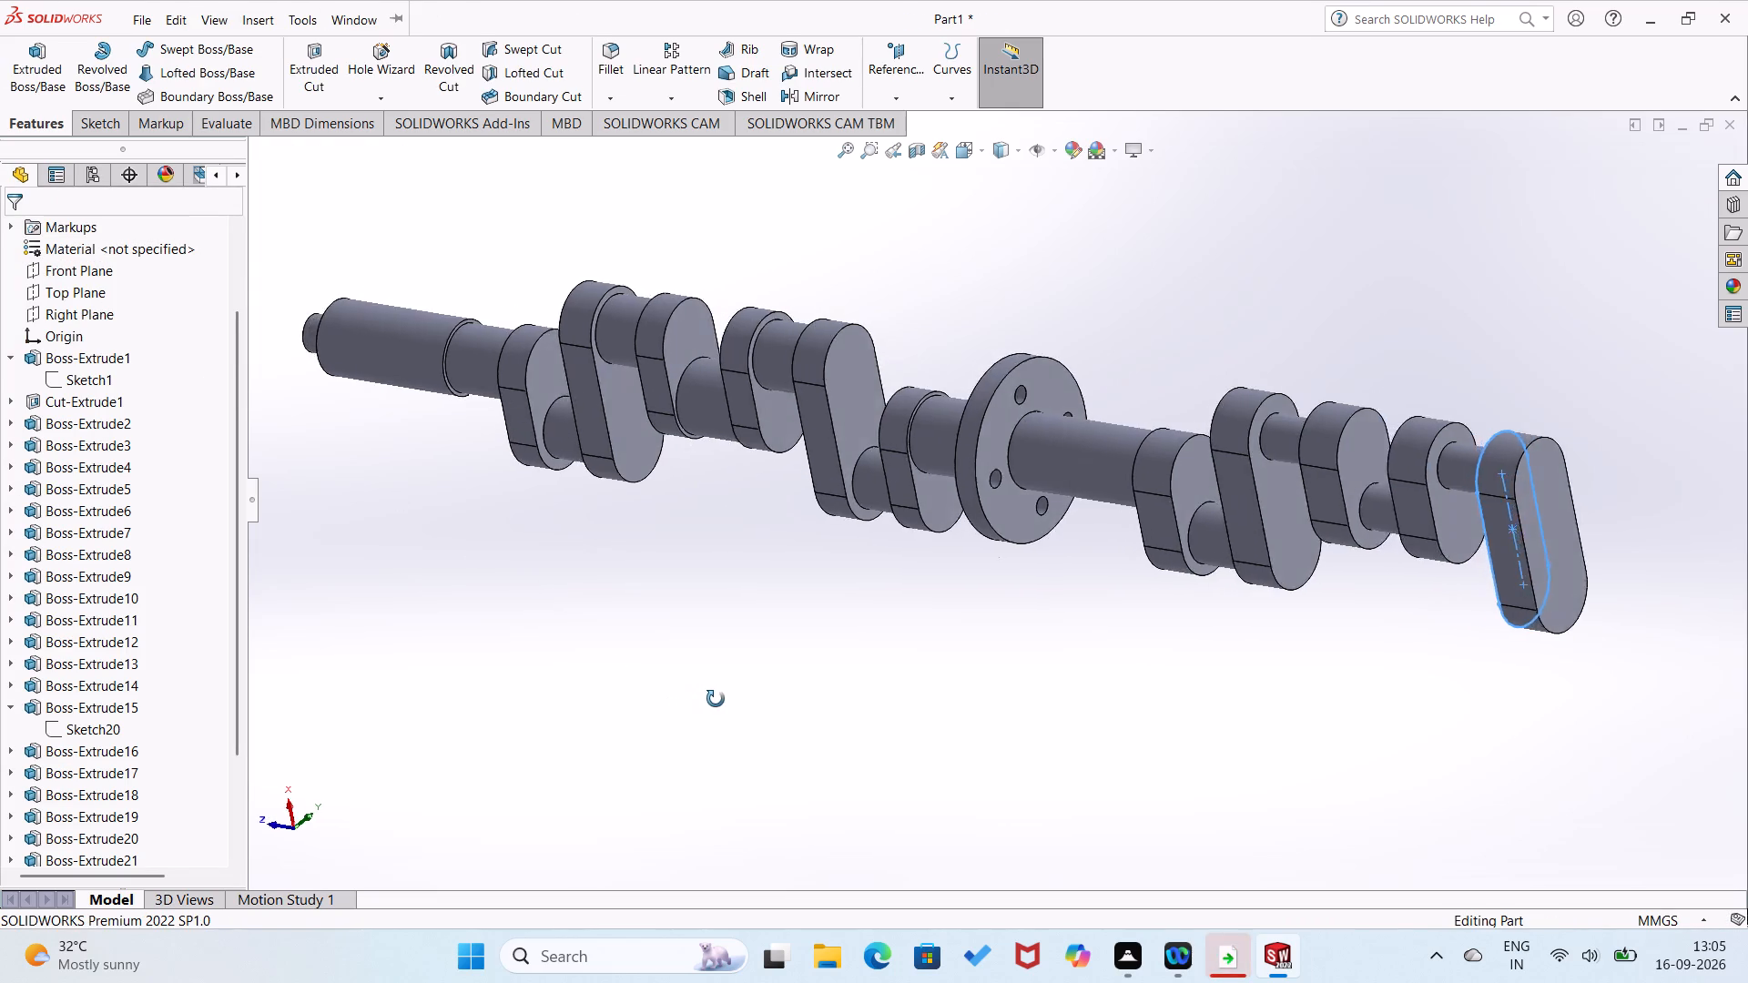
middle_click_drag(716, 699, 771, 706)
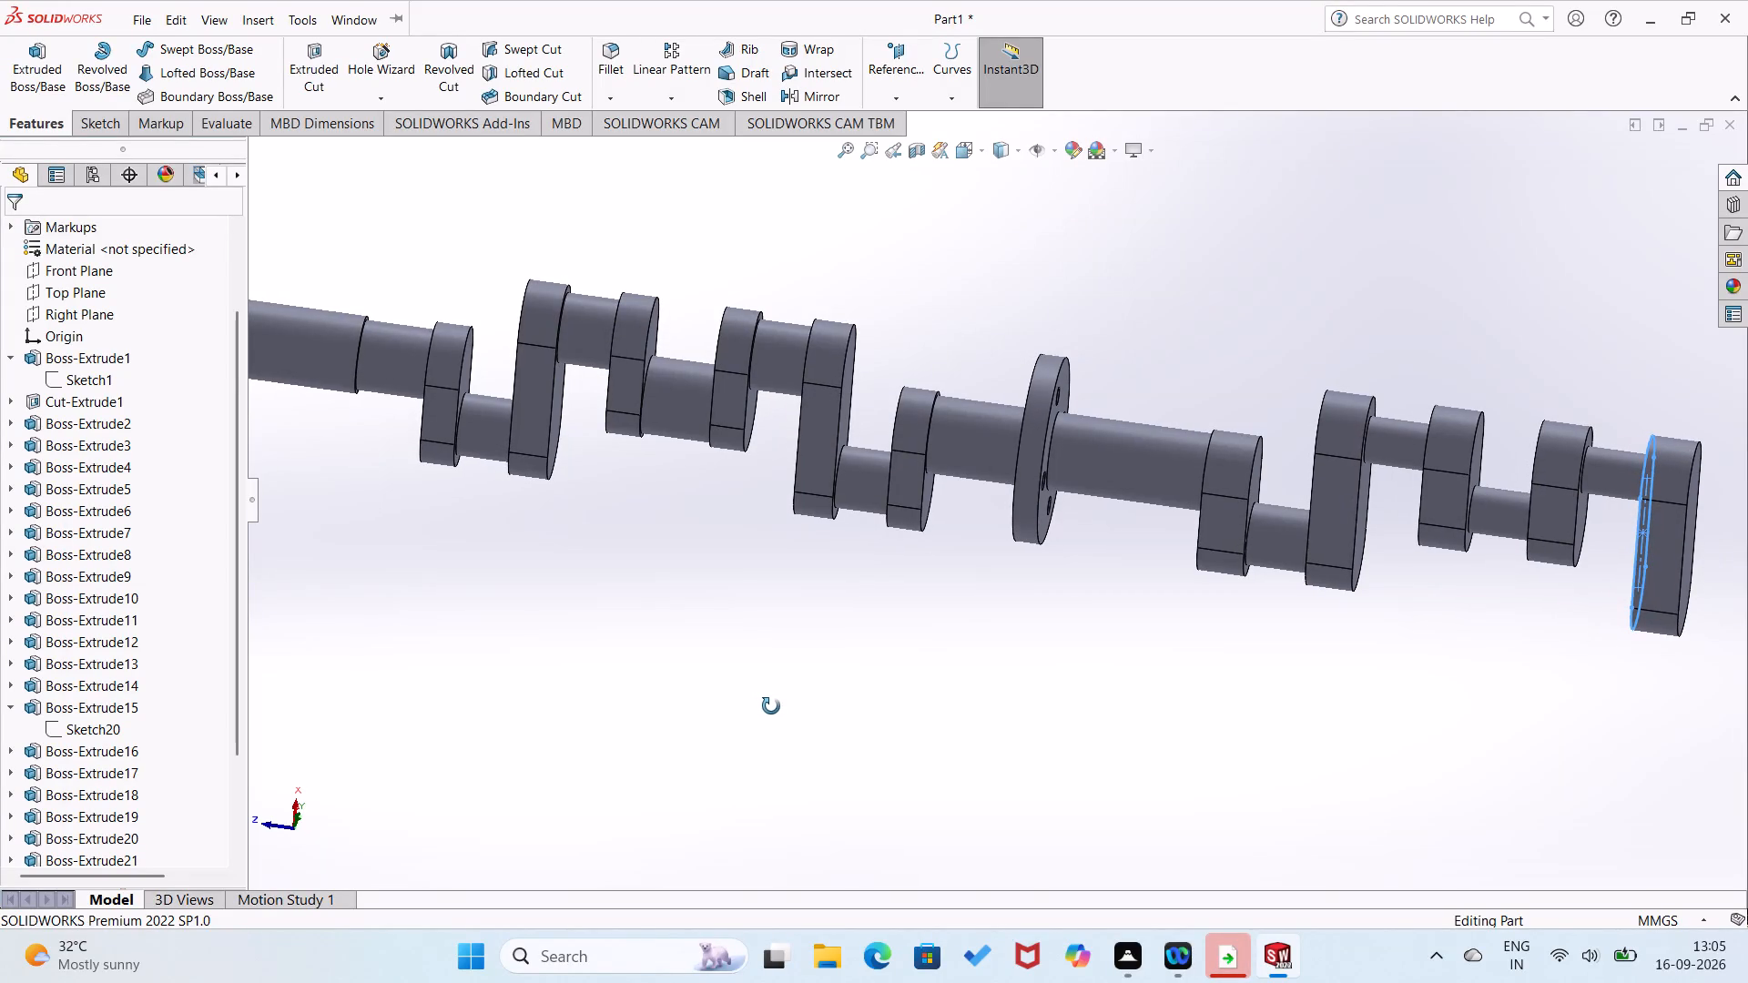
middle_click_drag(771, 706, 776, 711)
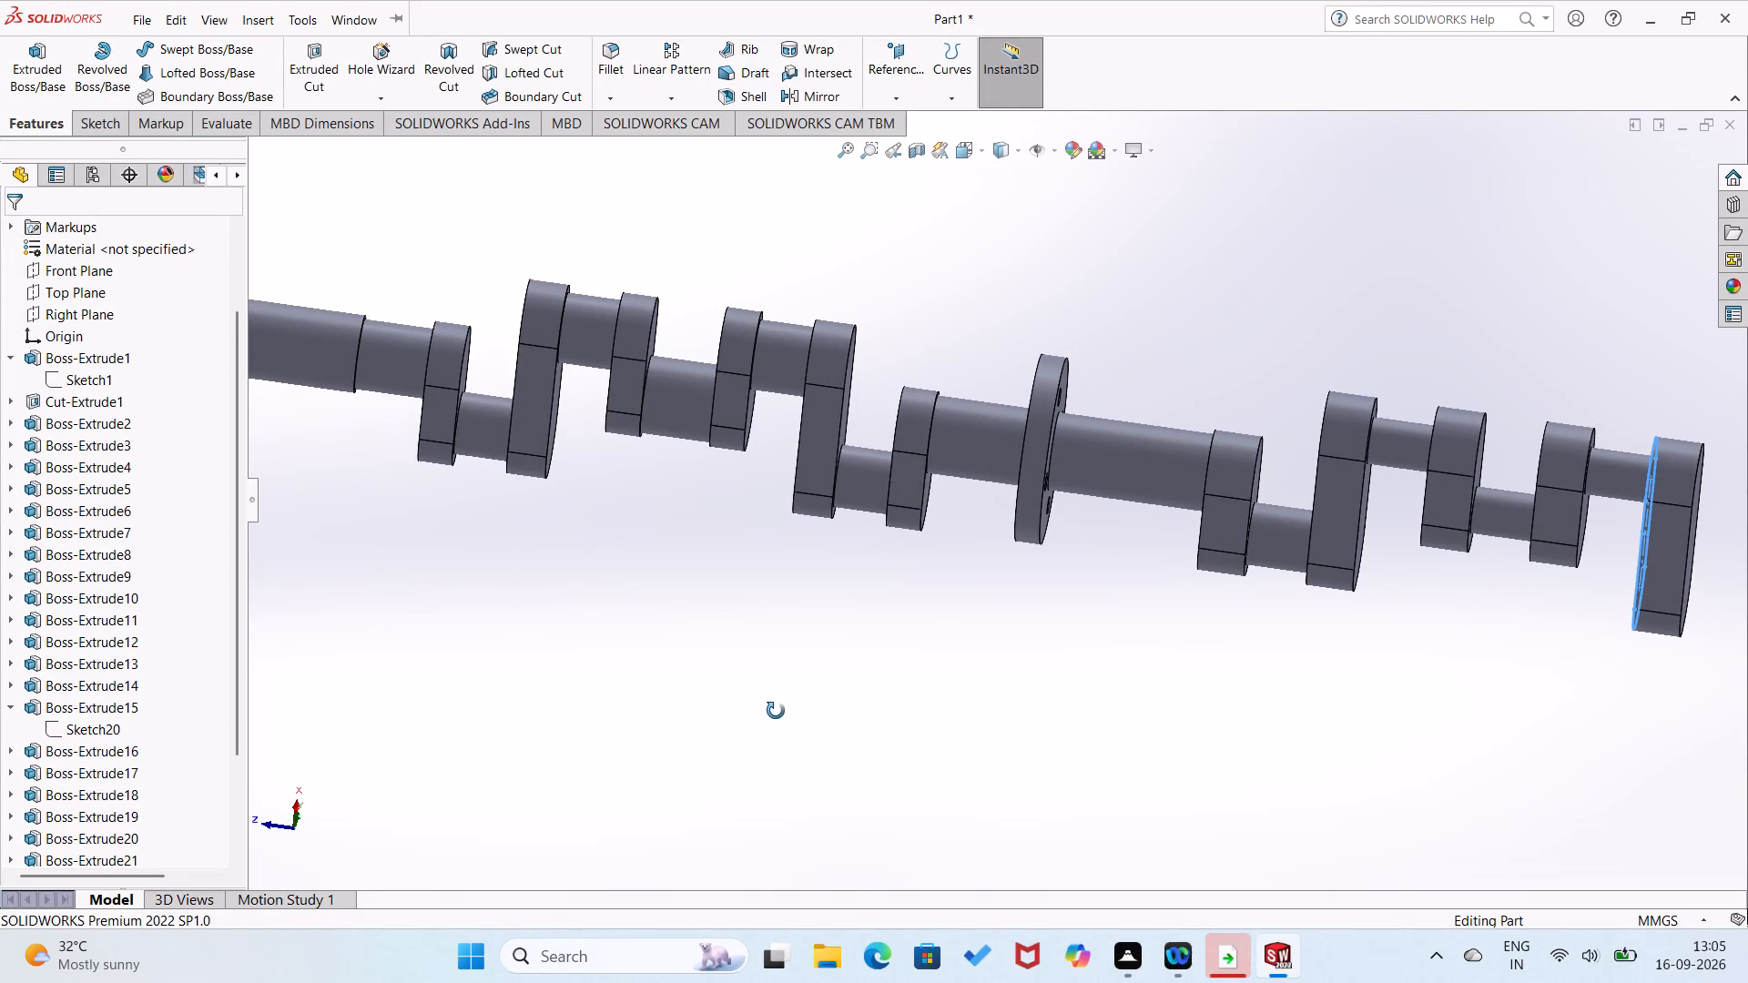
middle_click_drag(776, 711, 805, 725)
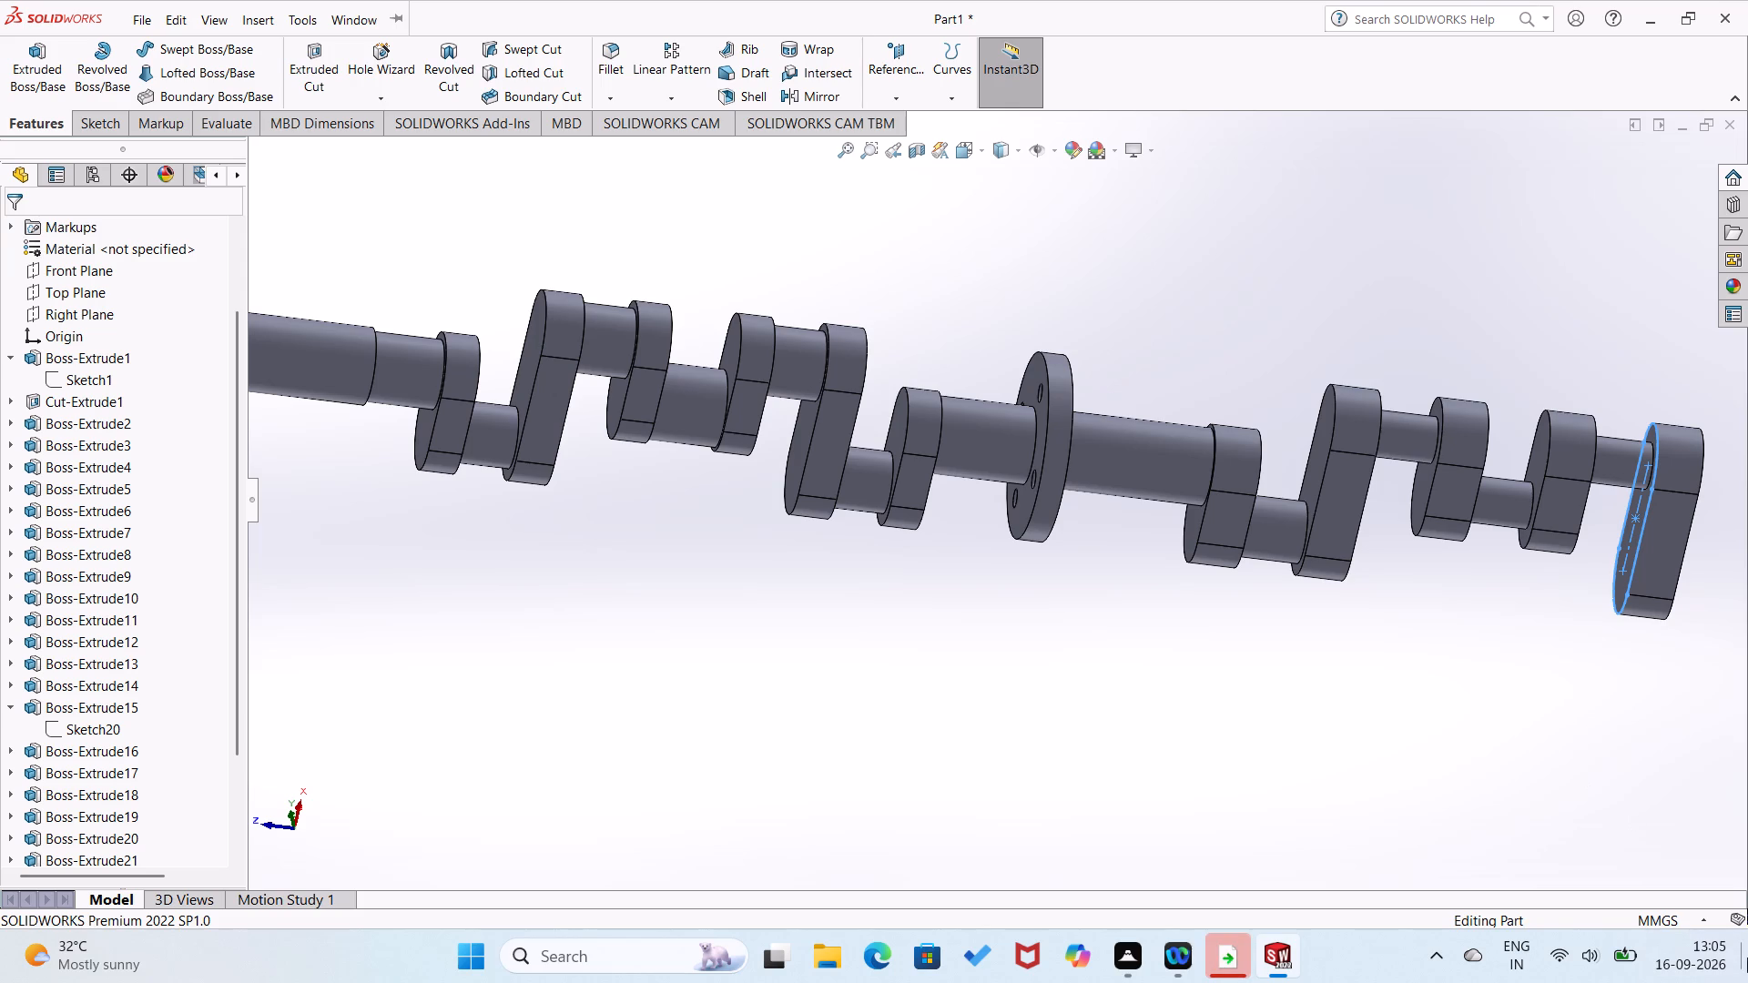
scroll(1673, 901, "down", 1)
middle_click_drag(1605, 804, 1550, 816)
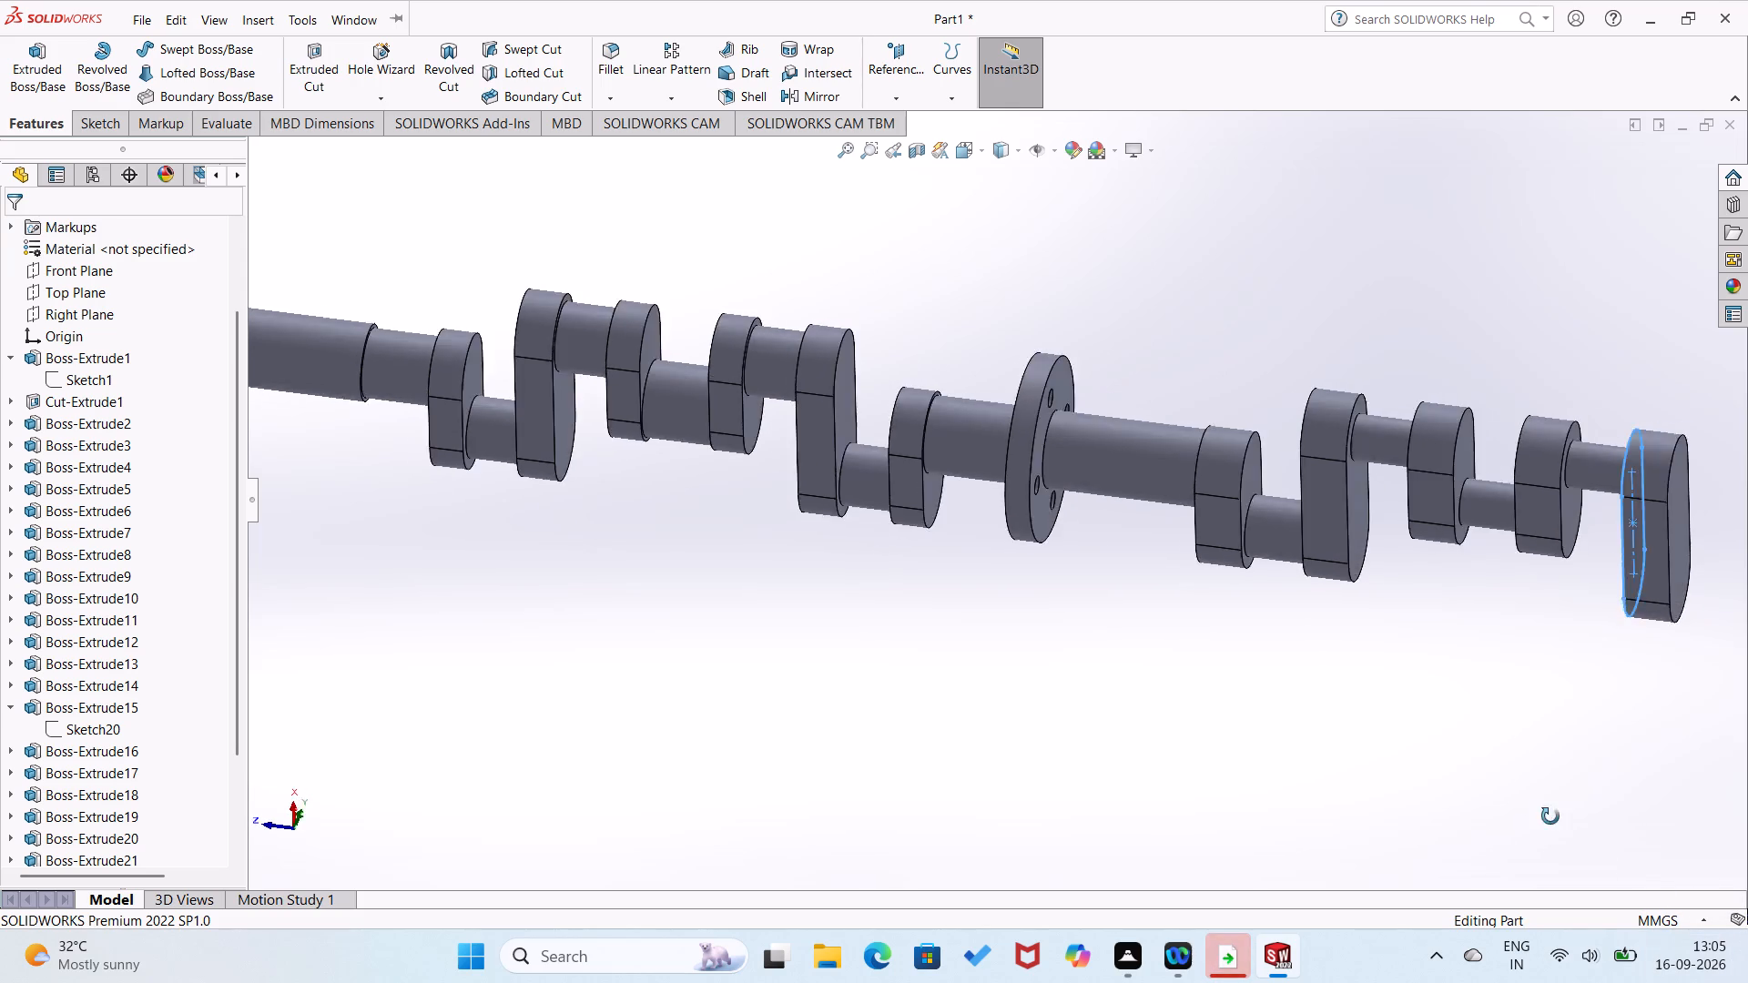
middle_click_drag(1550, 816, 1220, 822)
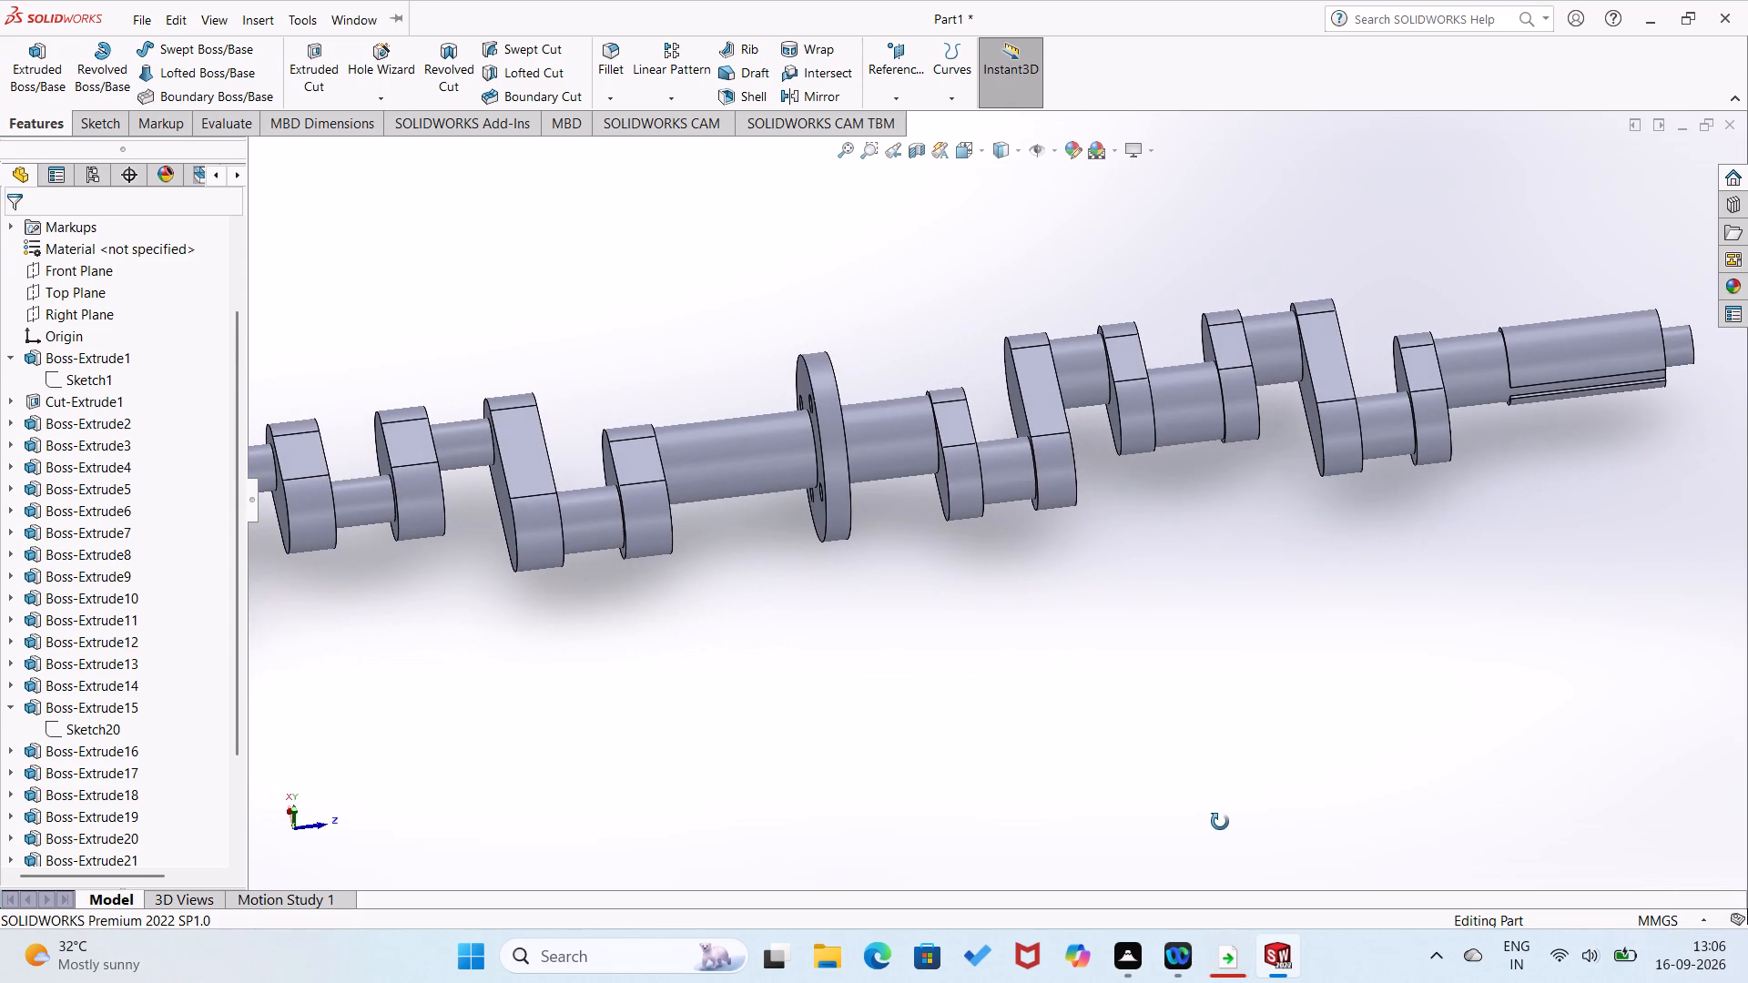
middle_click_drag(1220, 822, 1324, 822)
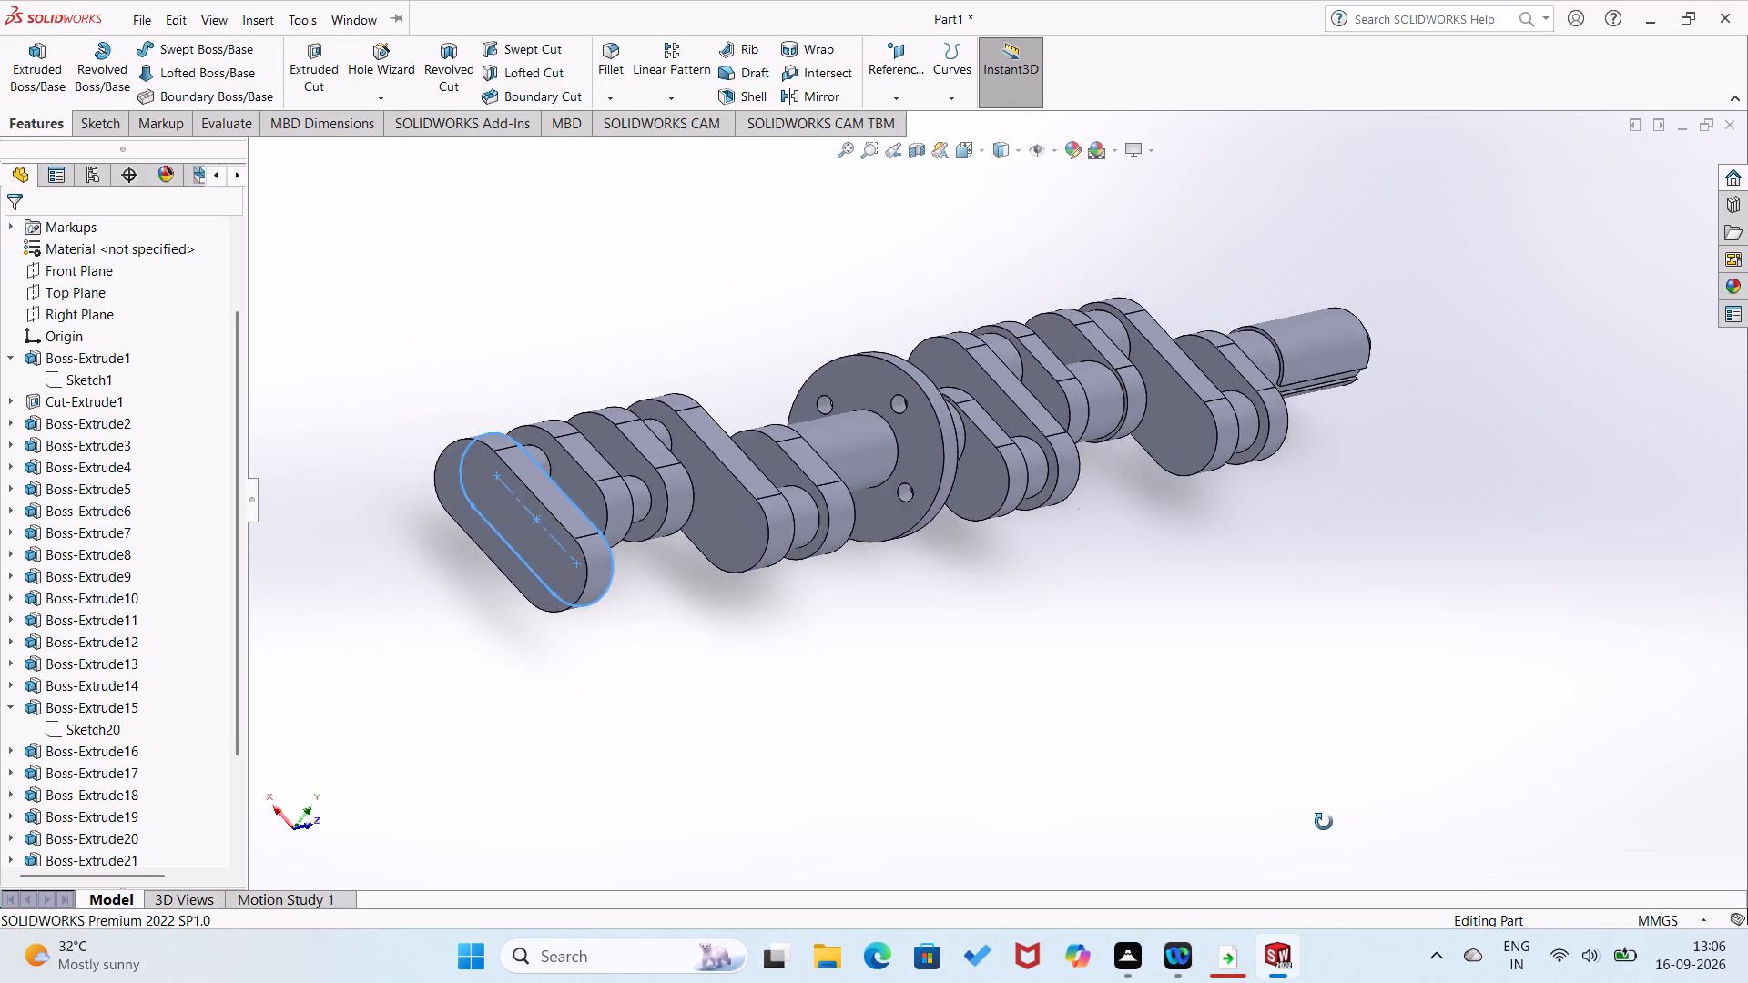
middle_click_drag(1324, 822, 1485, 829)
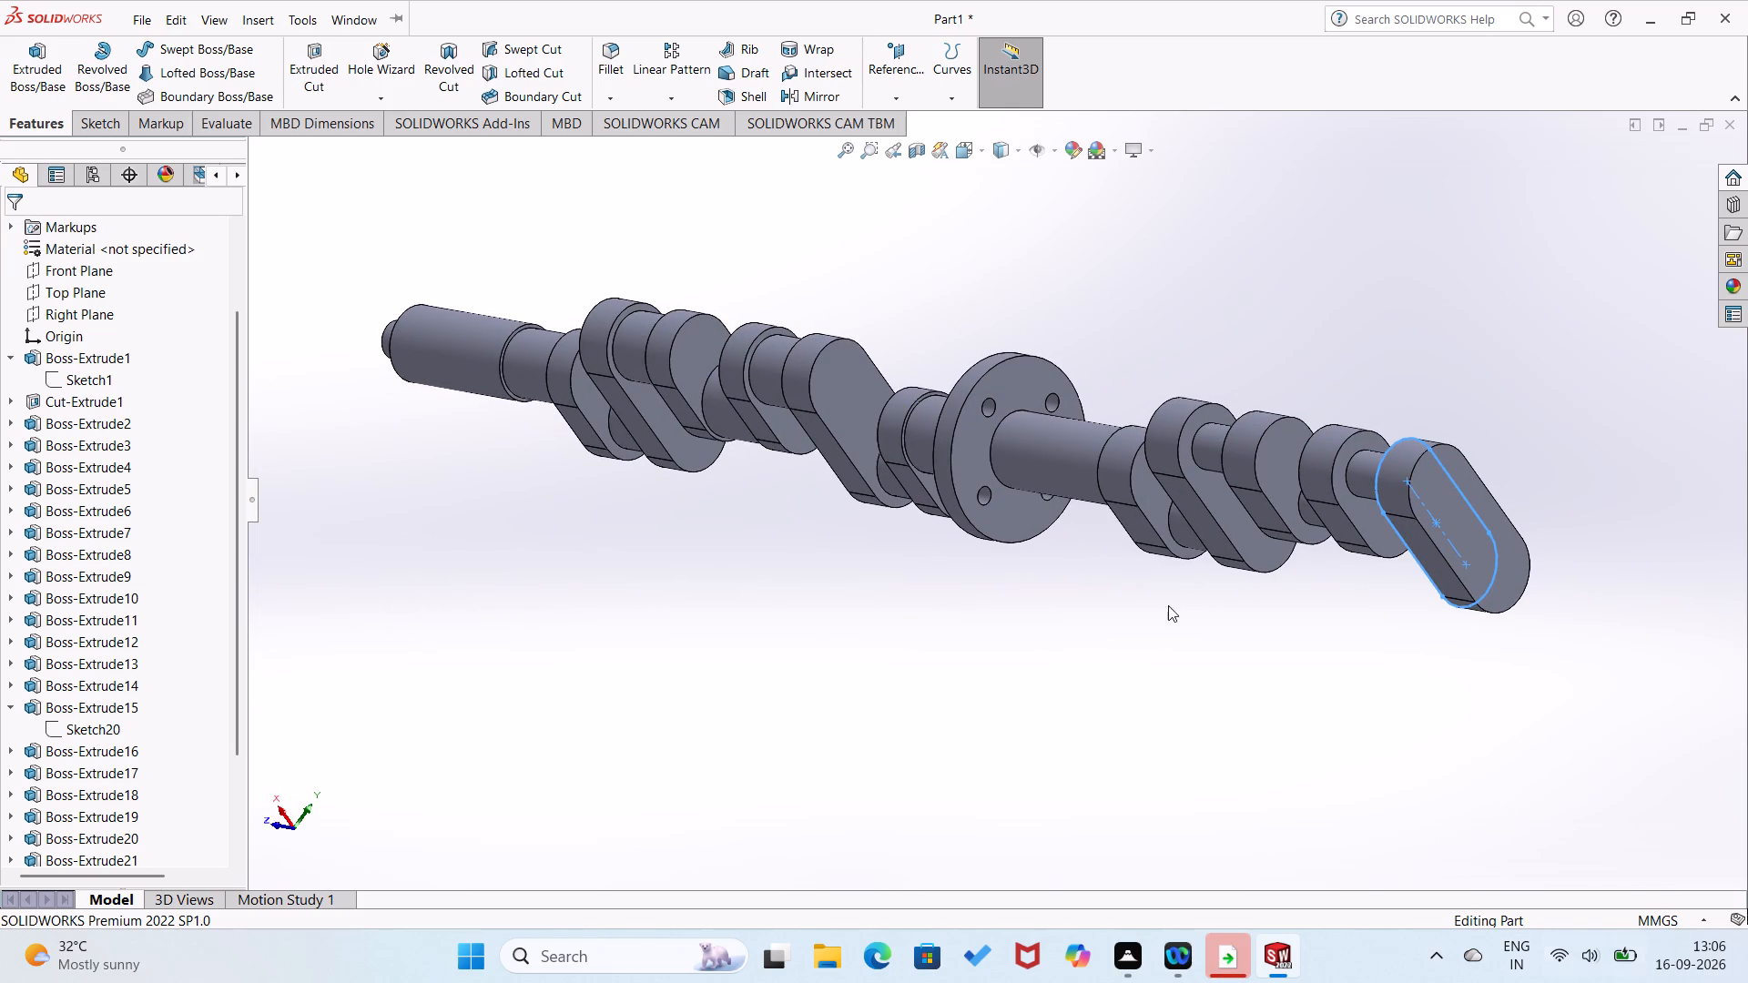
On the new long web's end face, sketch a circle about 25 mm in diameter, centred on the rounded end opposite the previous pin.
left_click(1508, 600)
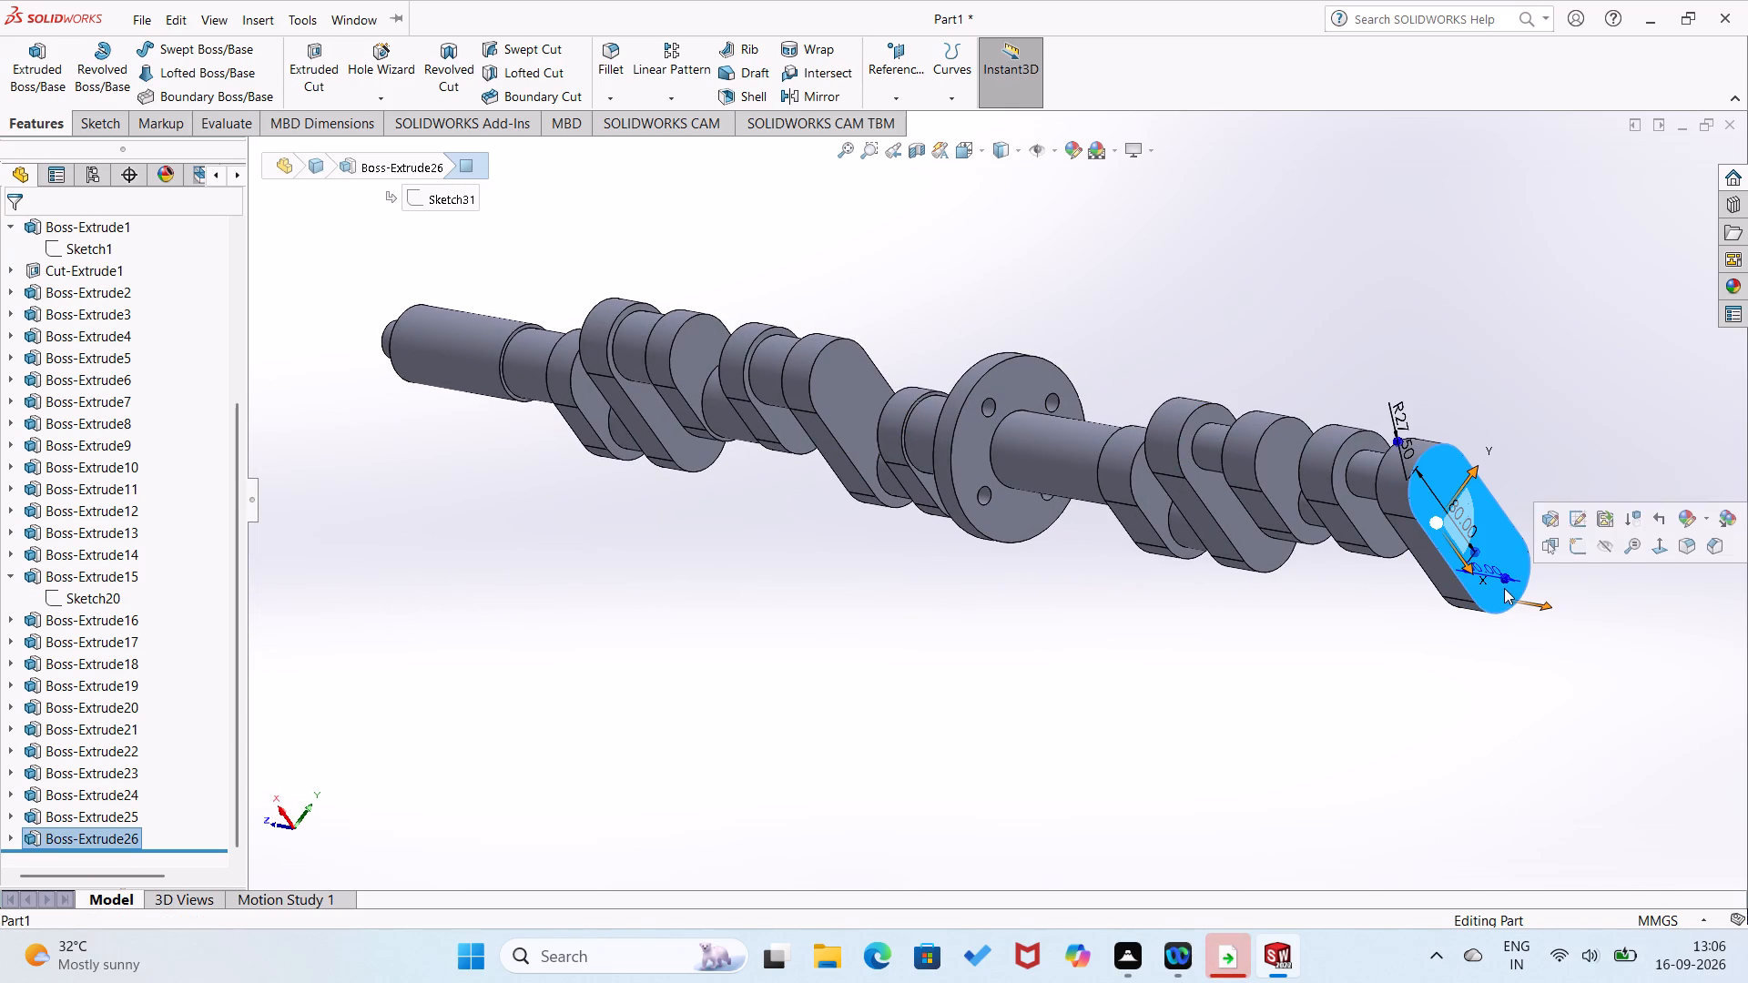
left_click(1580, 549)
left_click(1415, 623)
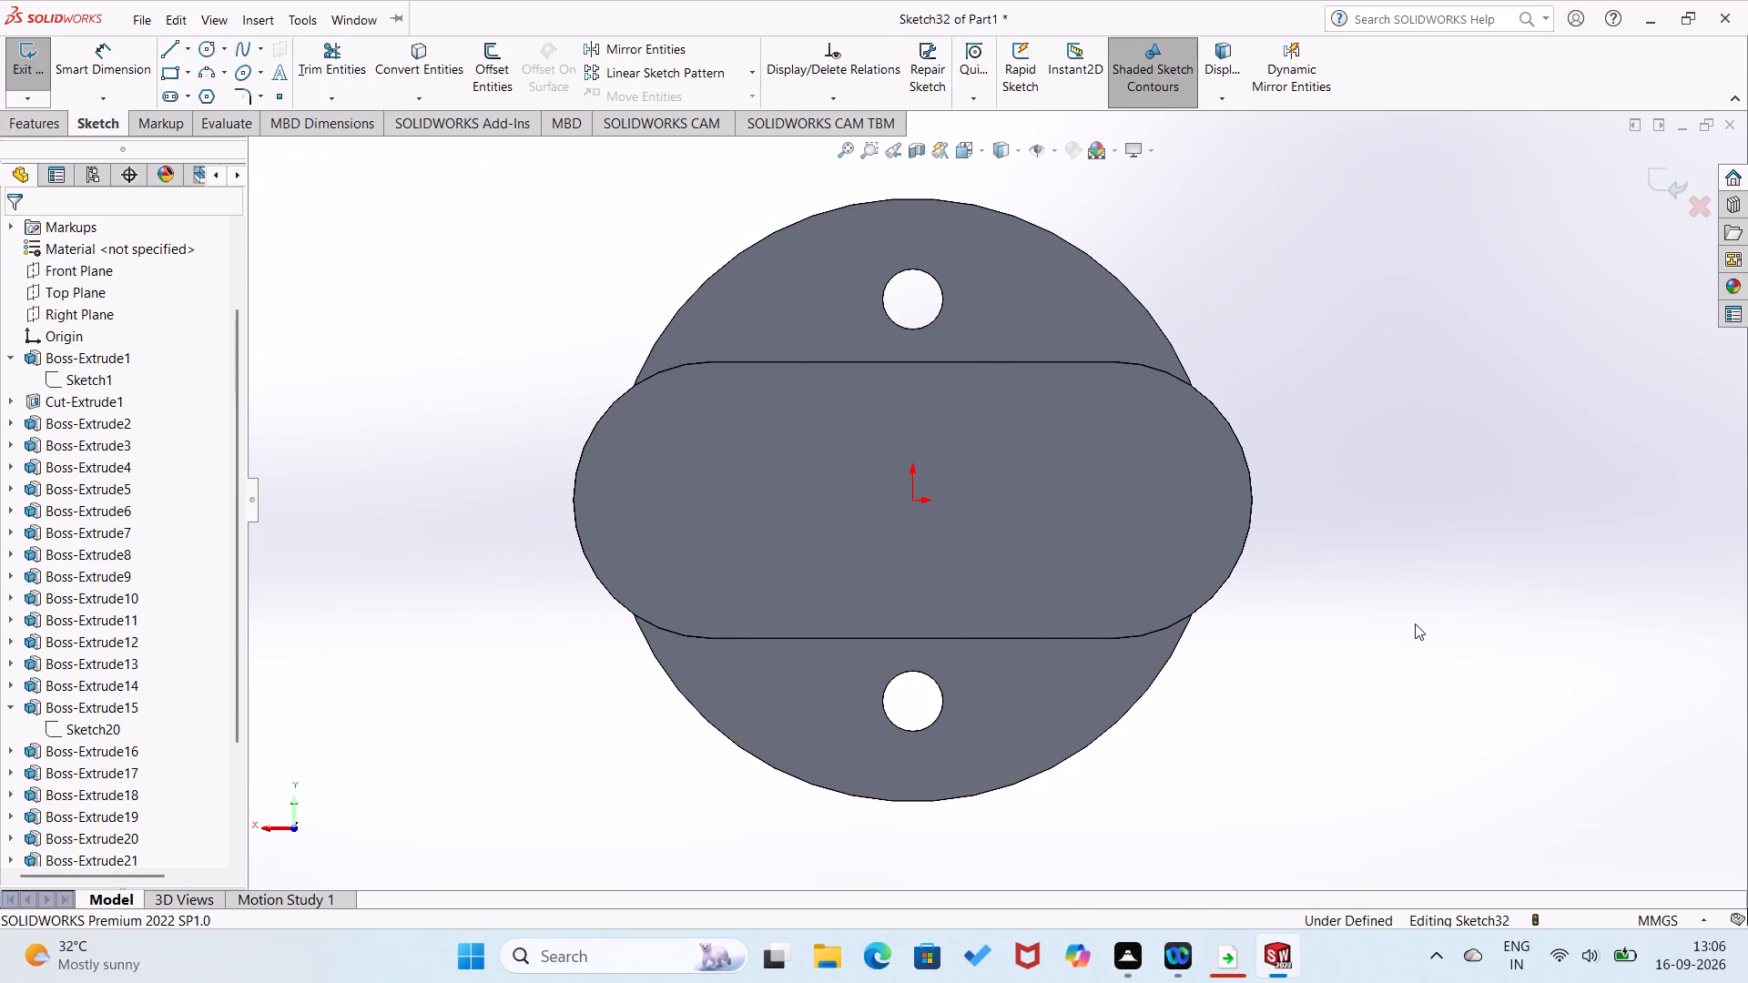
left_click(207, 51)
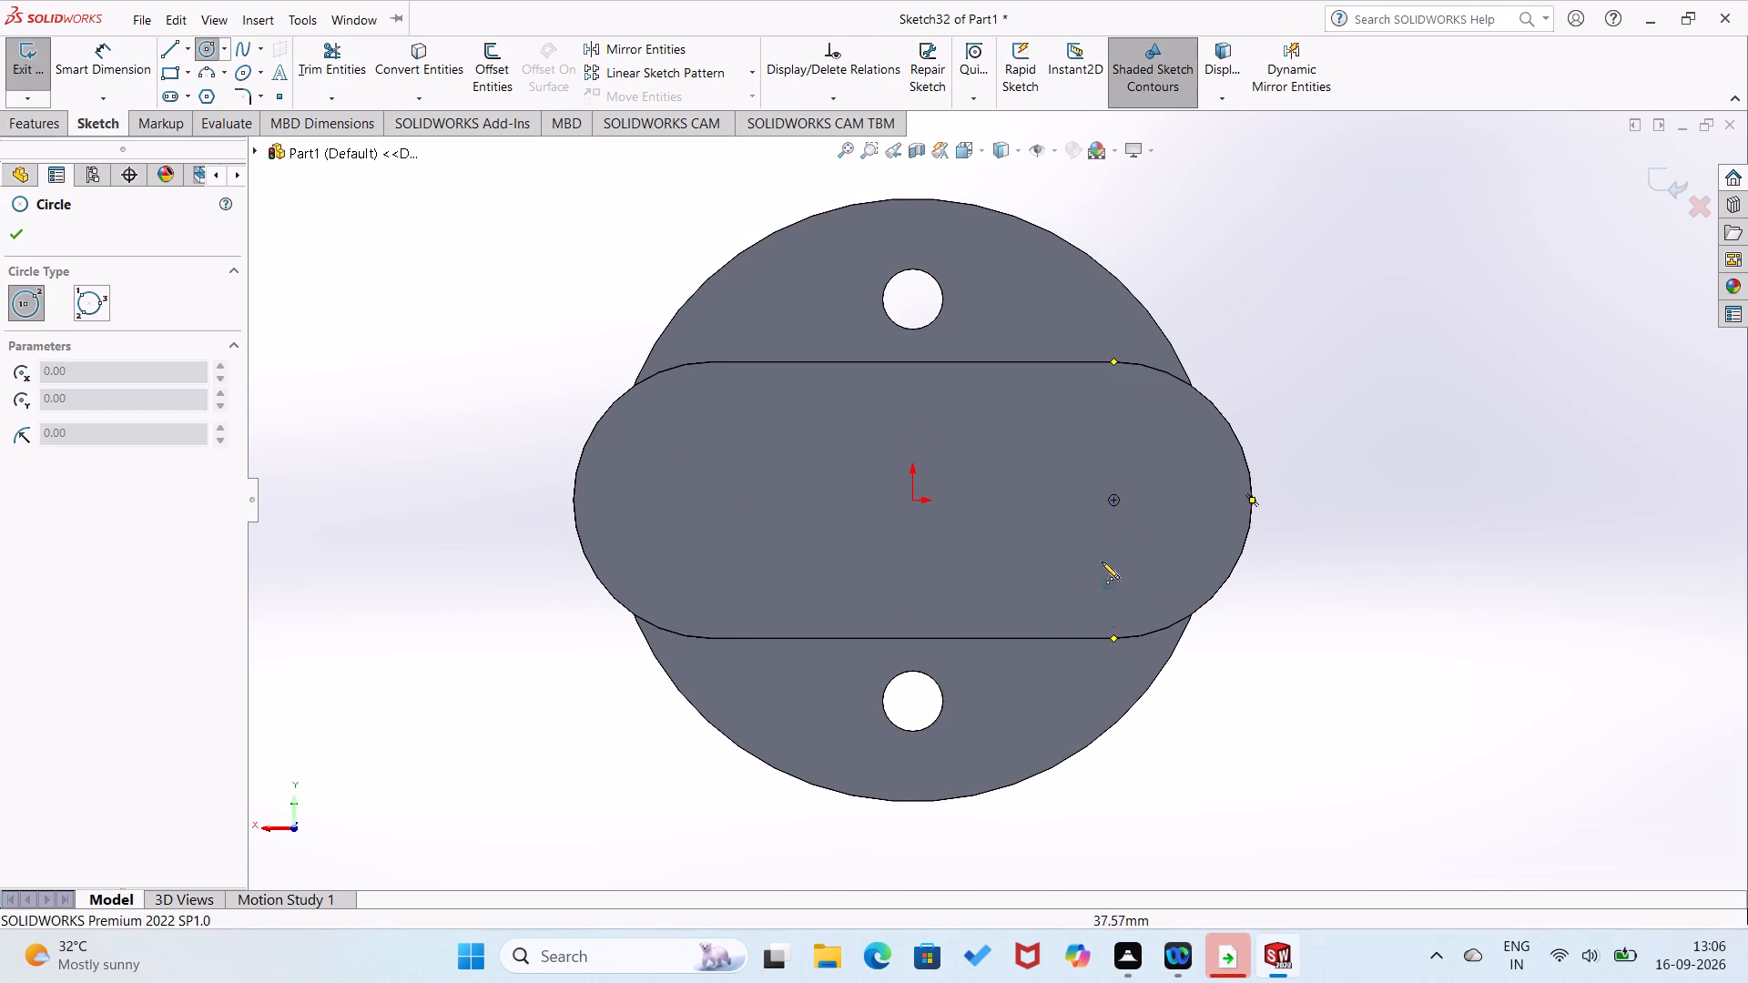
left_click(1113, 500)
left_click(1140, 557)
Dimension the new circle's diameter and set it to 30 mm.
right_click_drag(1153, 559, 1243, 416)
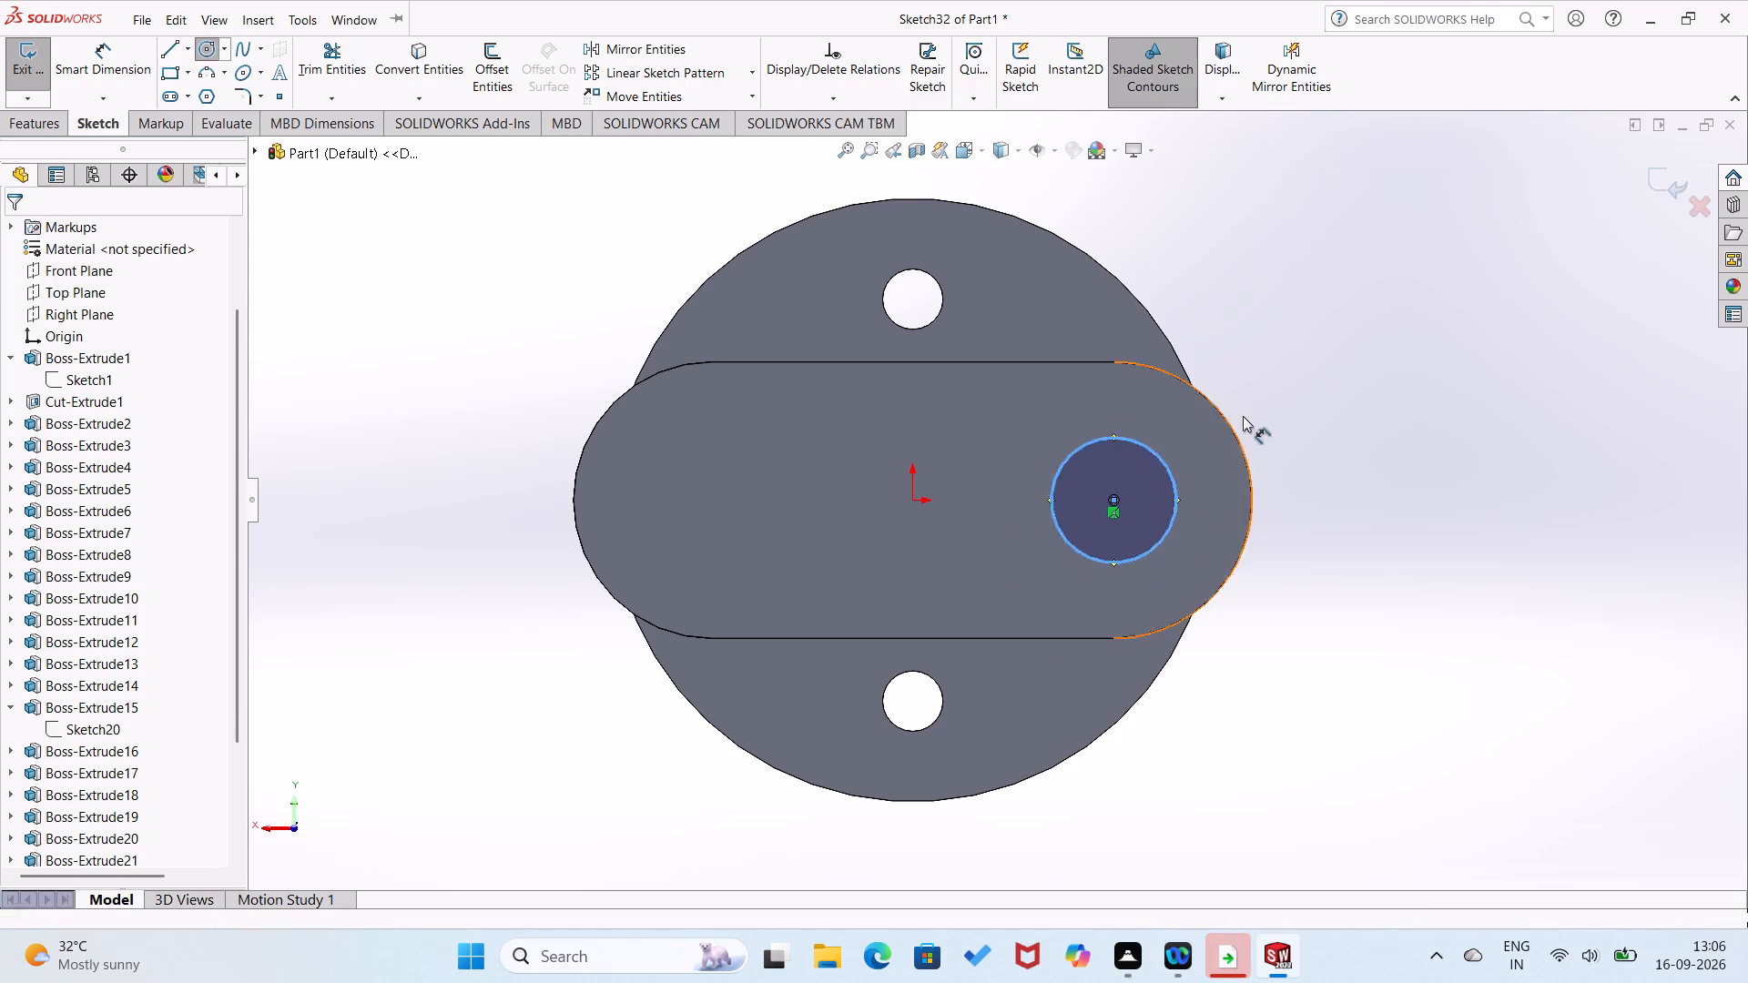
right_click_drag(1243, 416, 1249, 407)
left_click(1158, 542)
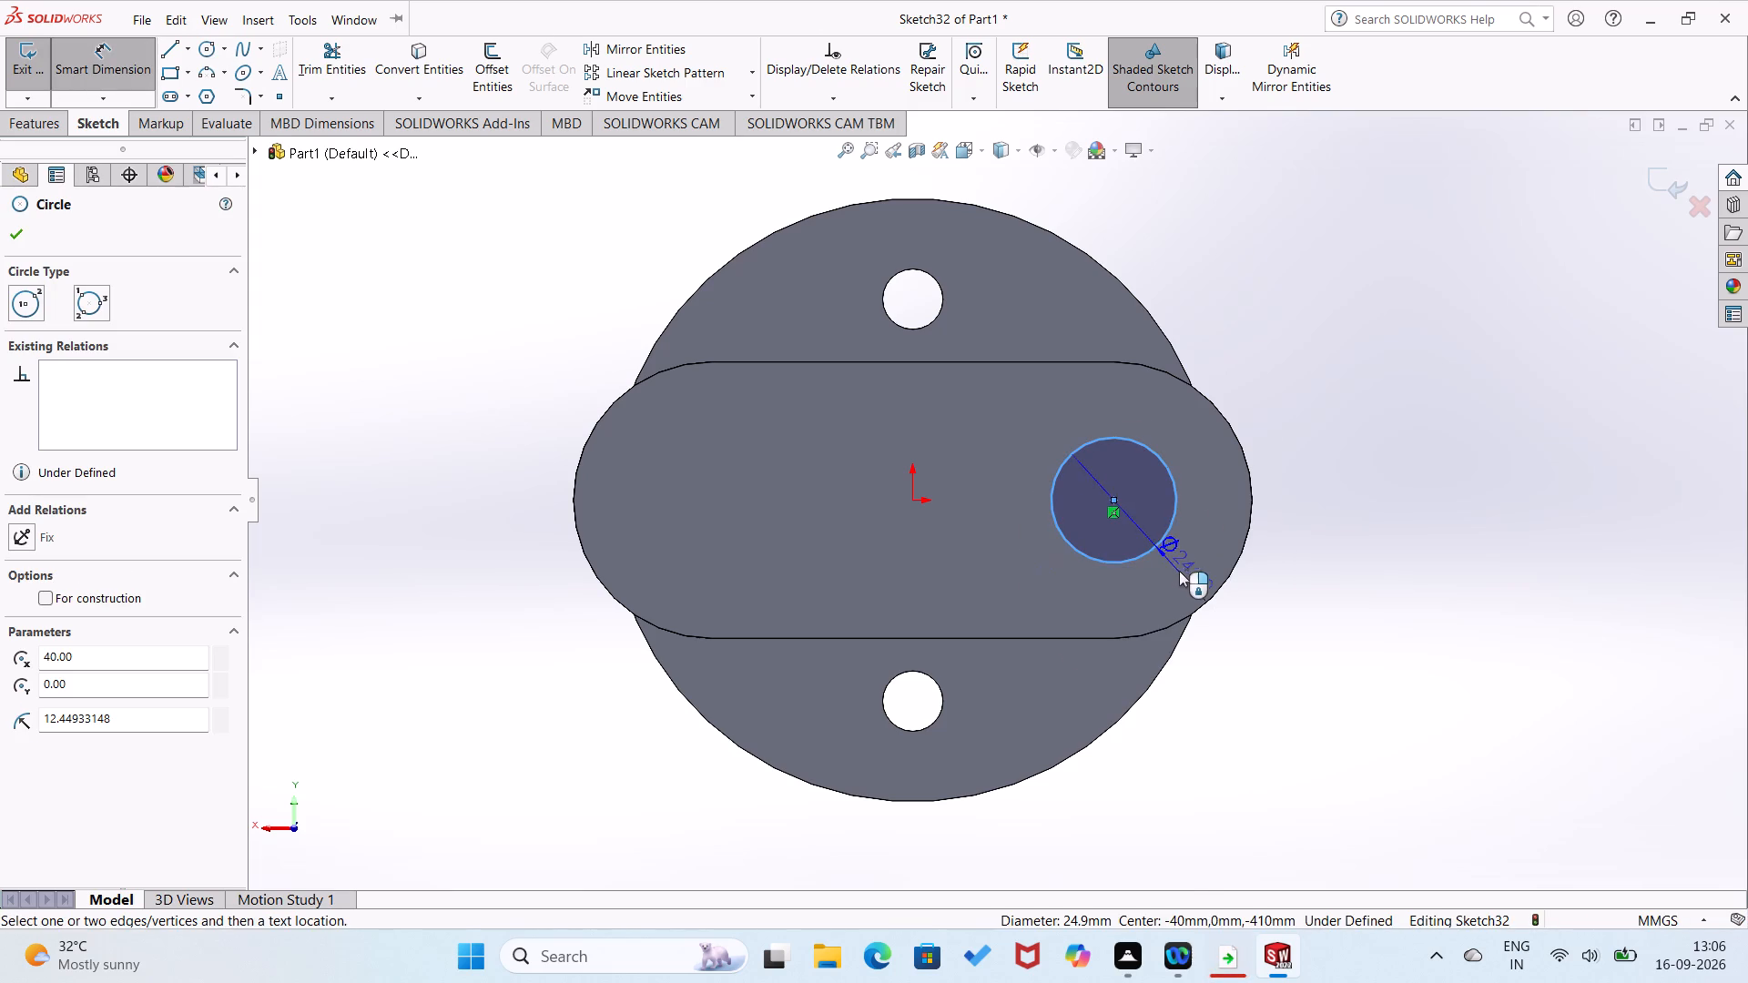
left_click(1201, 577)
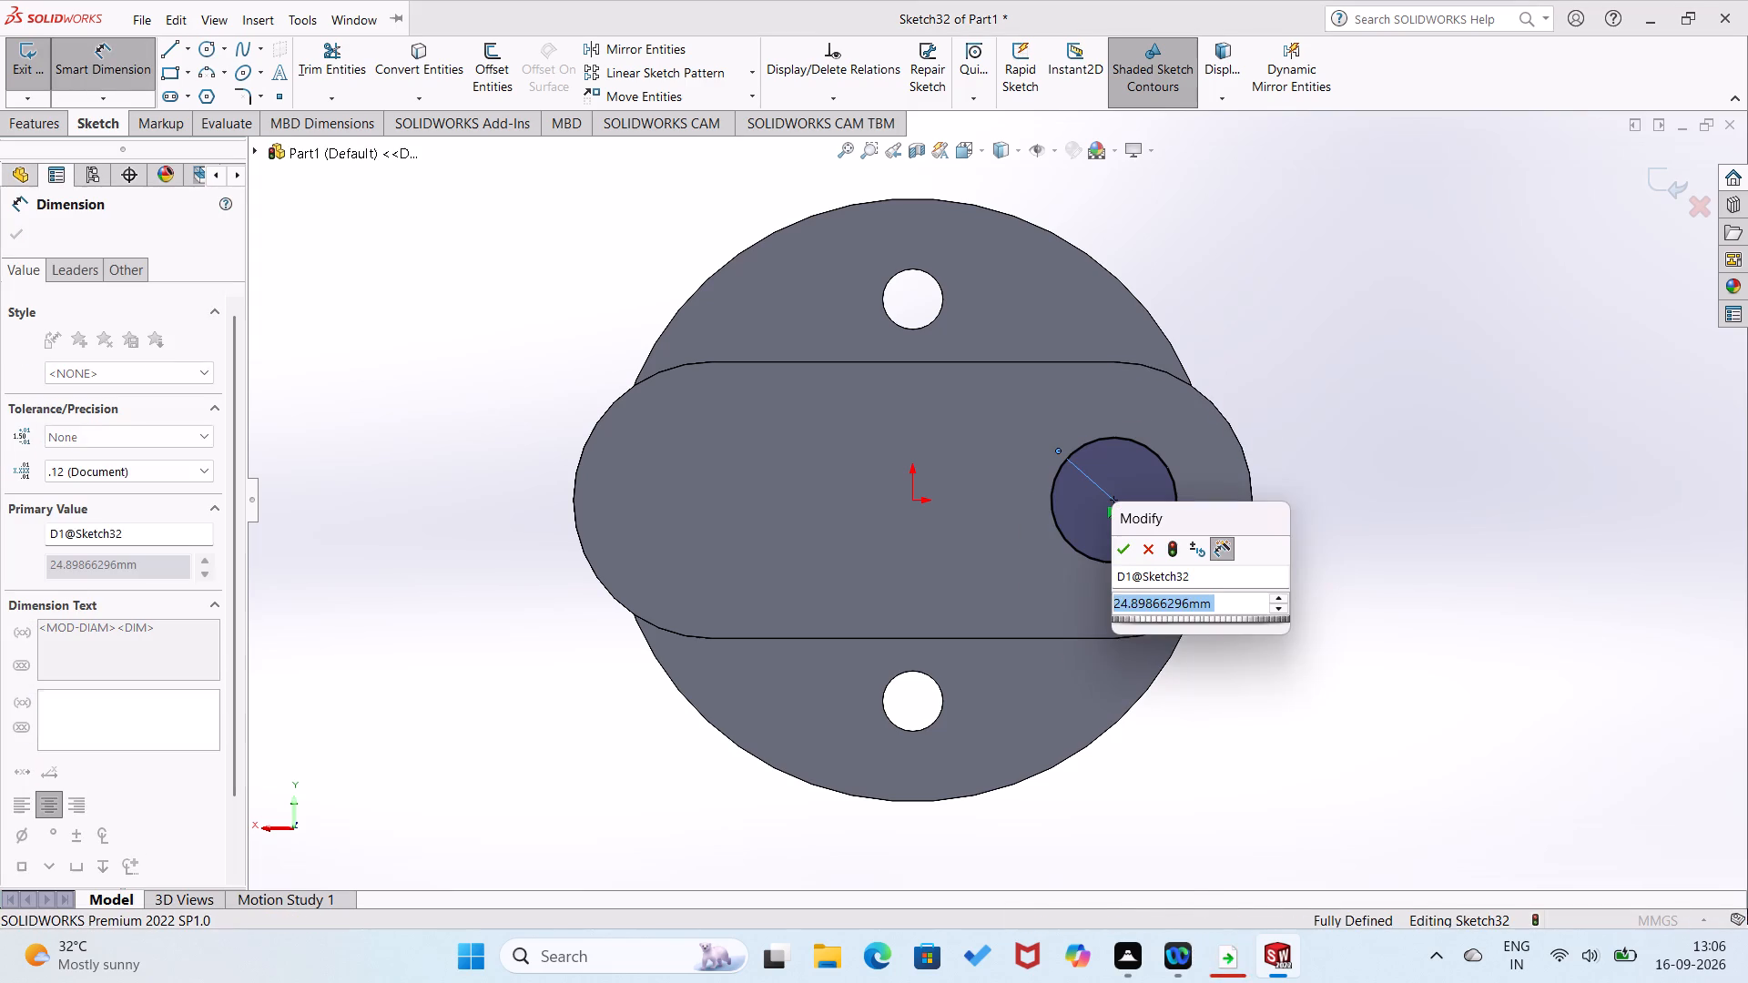
type("30")
key("Return")
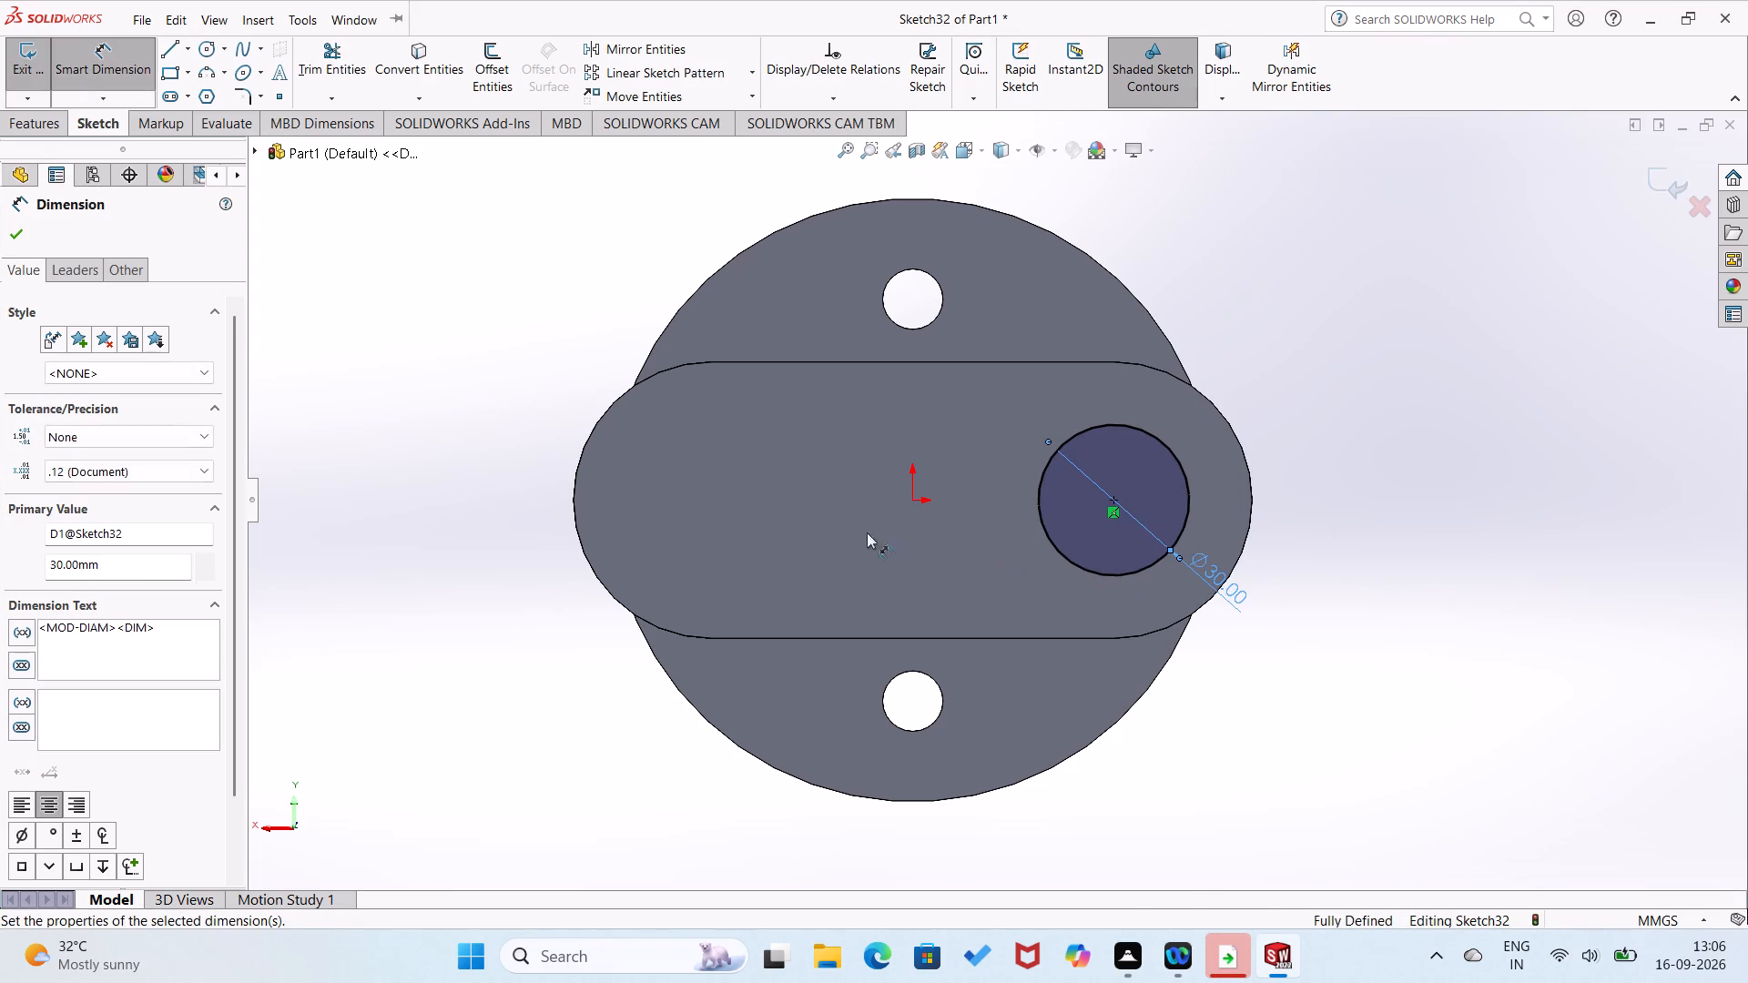
Extrude the 30 mm circle on the long web's end face as a blind boss 40 mm deep, merged with the body.
left_click(30, 133)
left_click(54, 68)
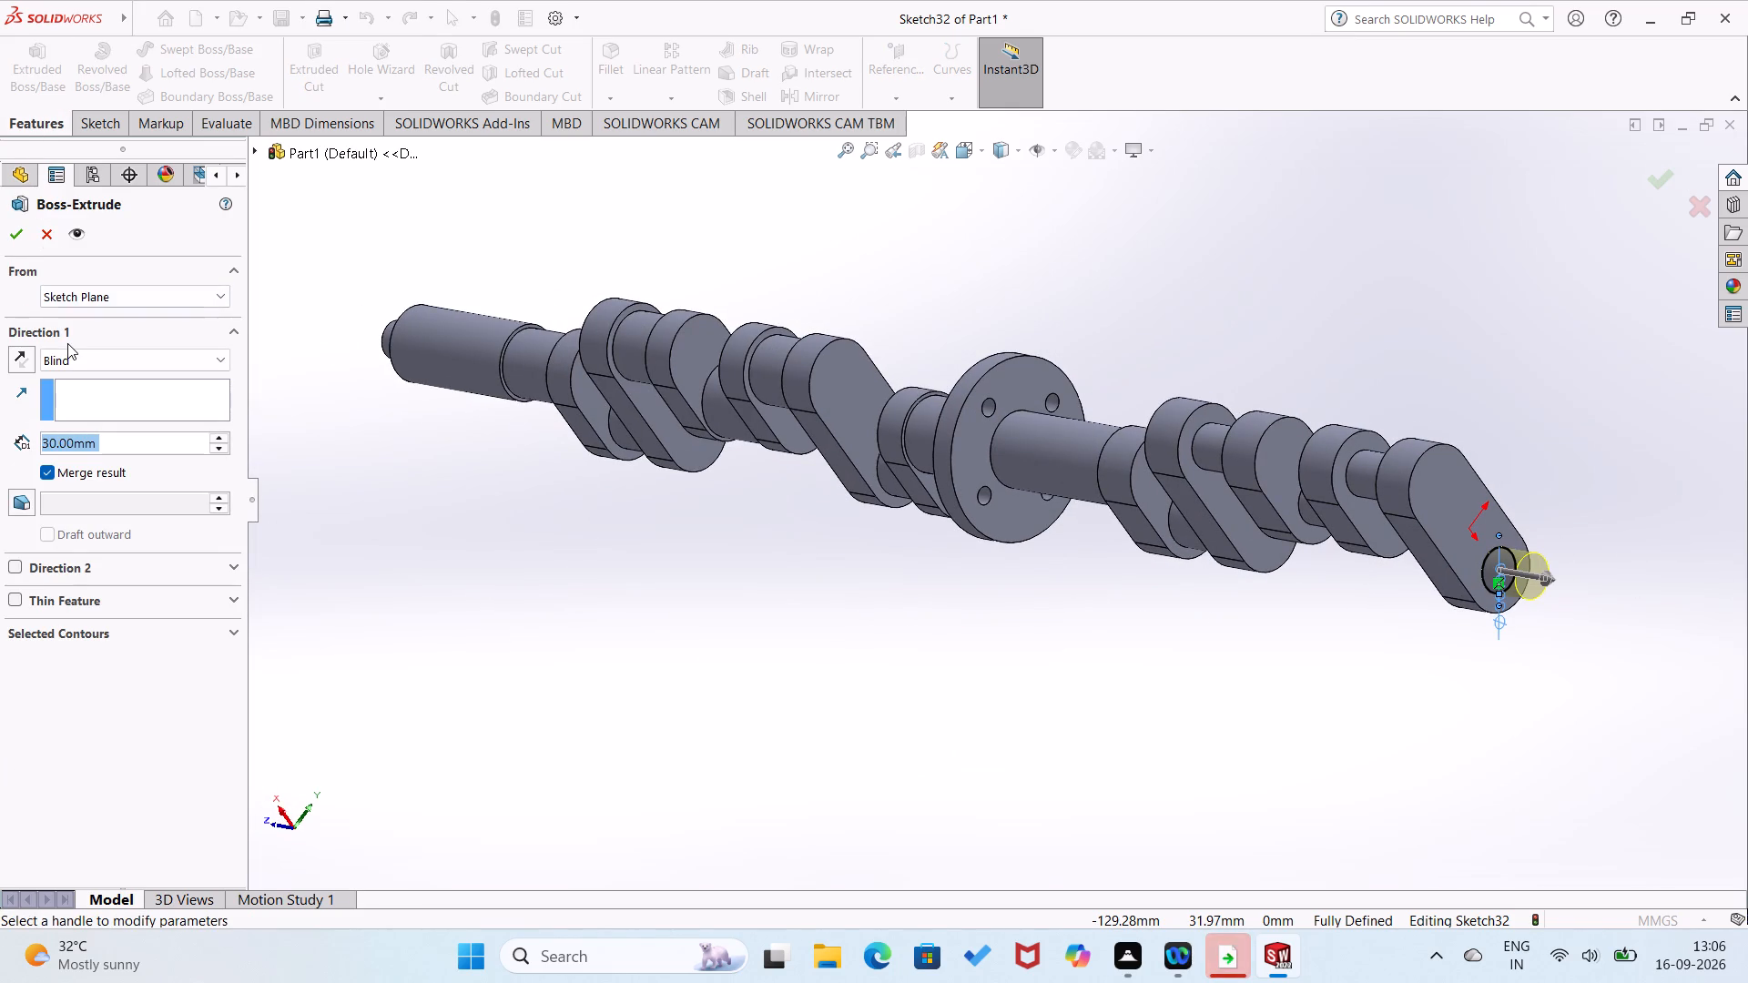
type("40")
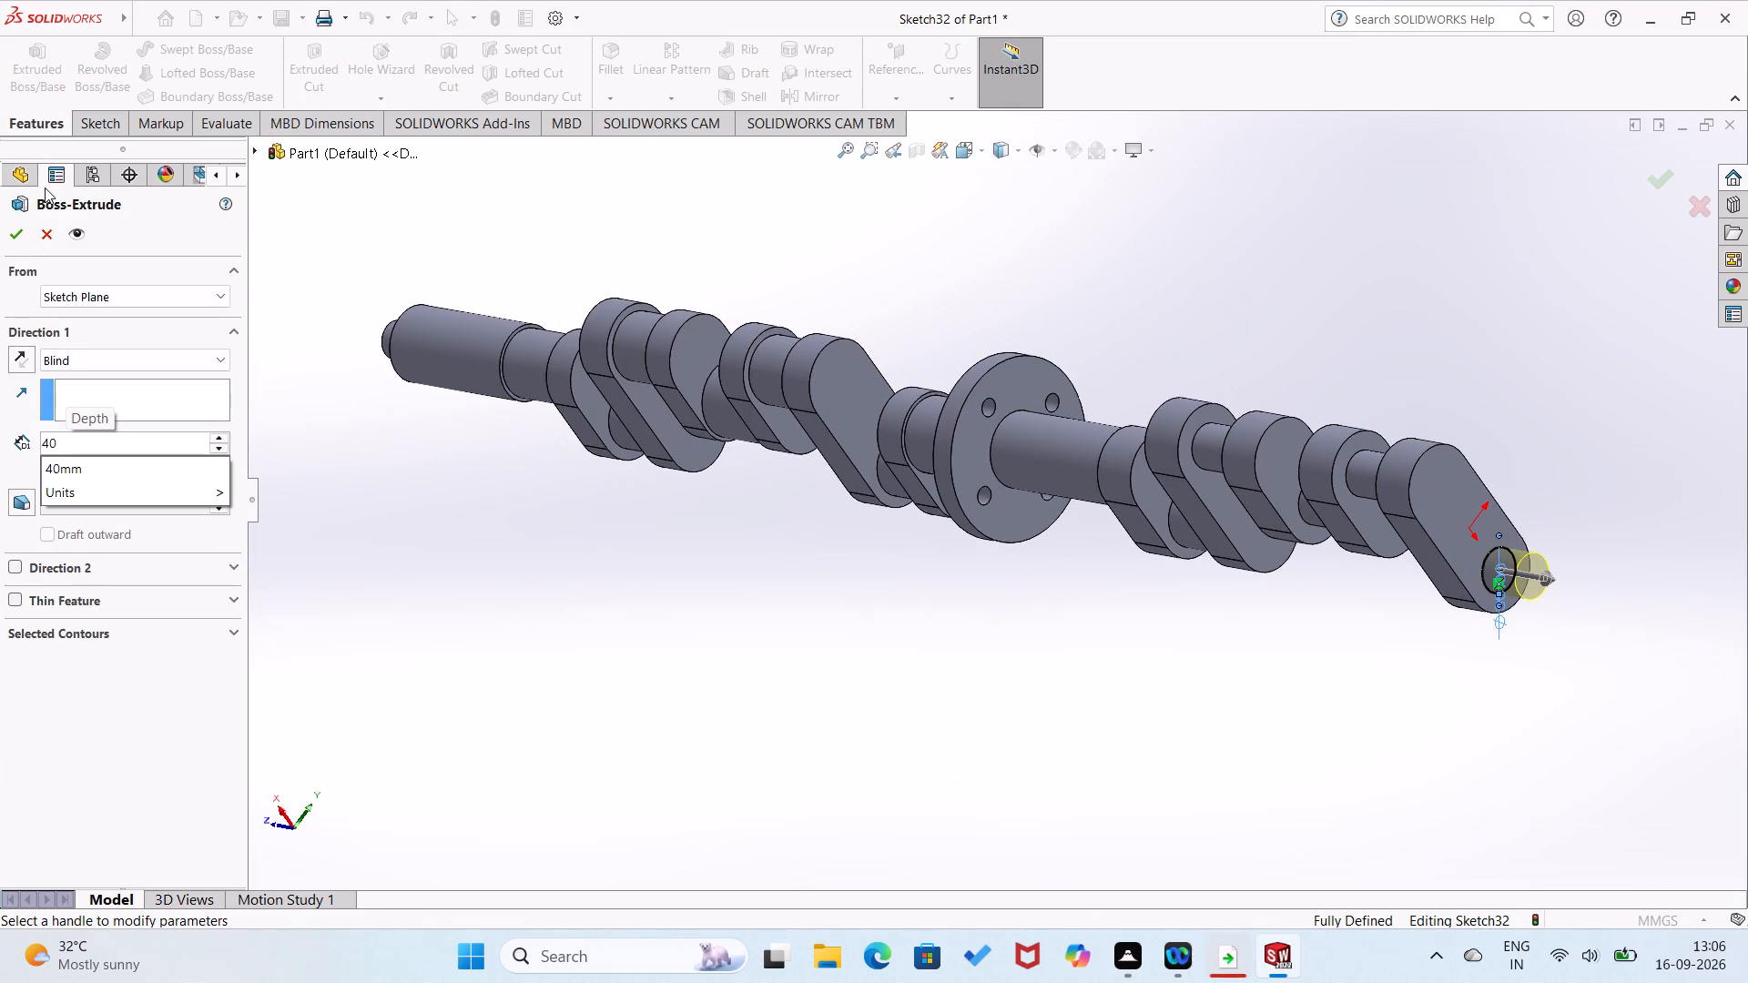
left_click(3, 236)
left_click(7, 236)
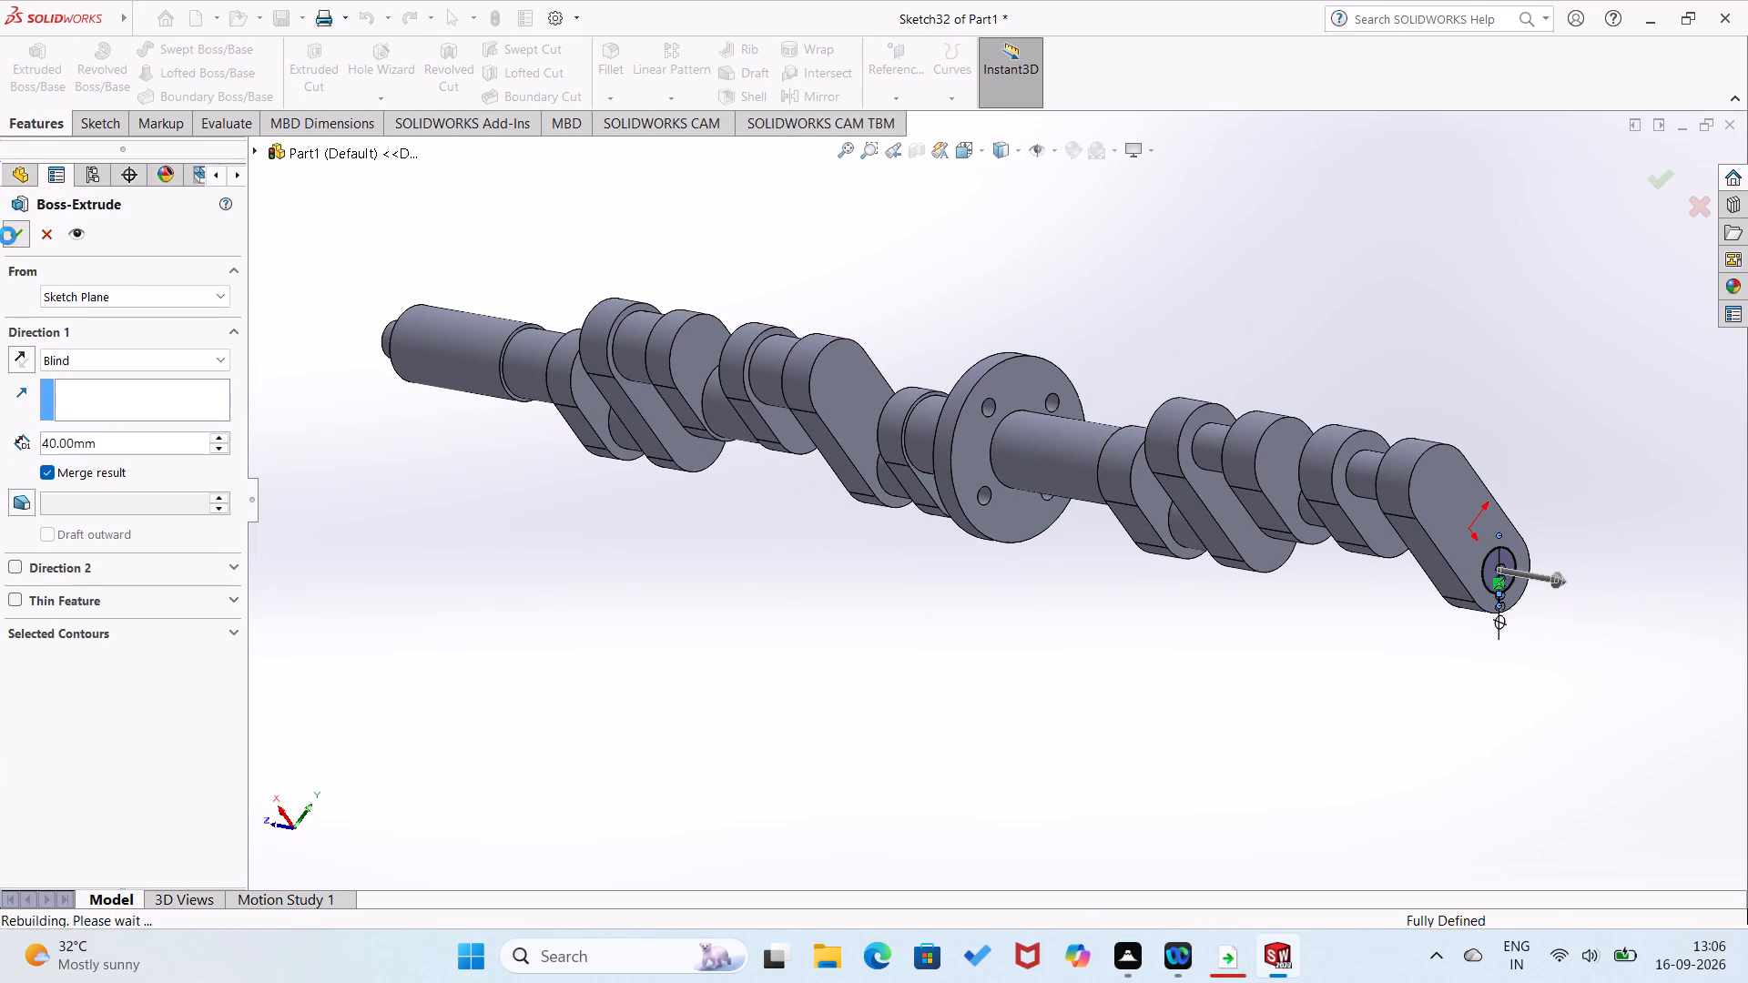
left_click(494, 531)
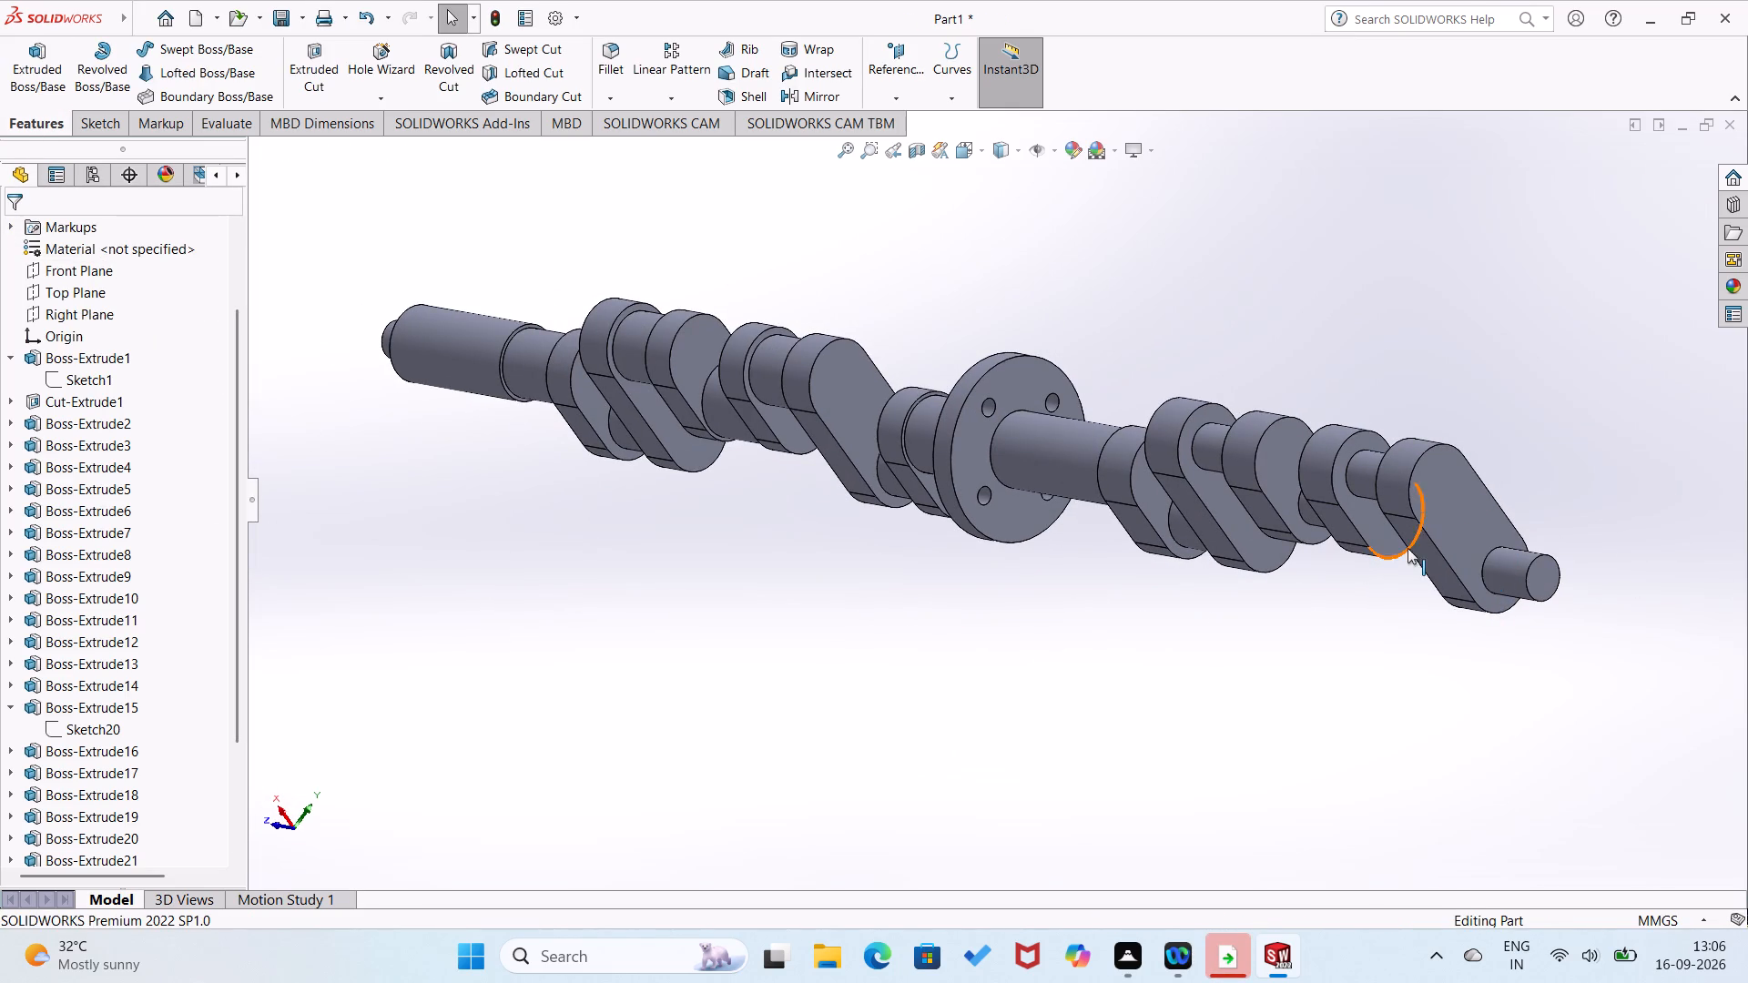
On the new pin's end face, sketch a horizontal straight slot about 52 mm between centres and 16 mm wide, from the pin's centre past the origin.
left_click(1553, 587)
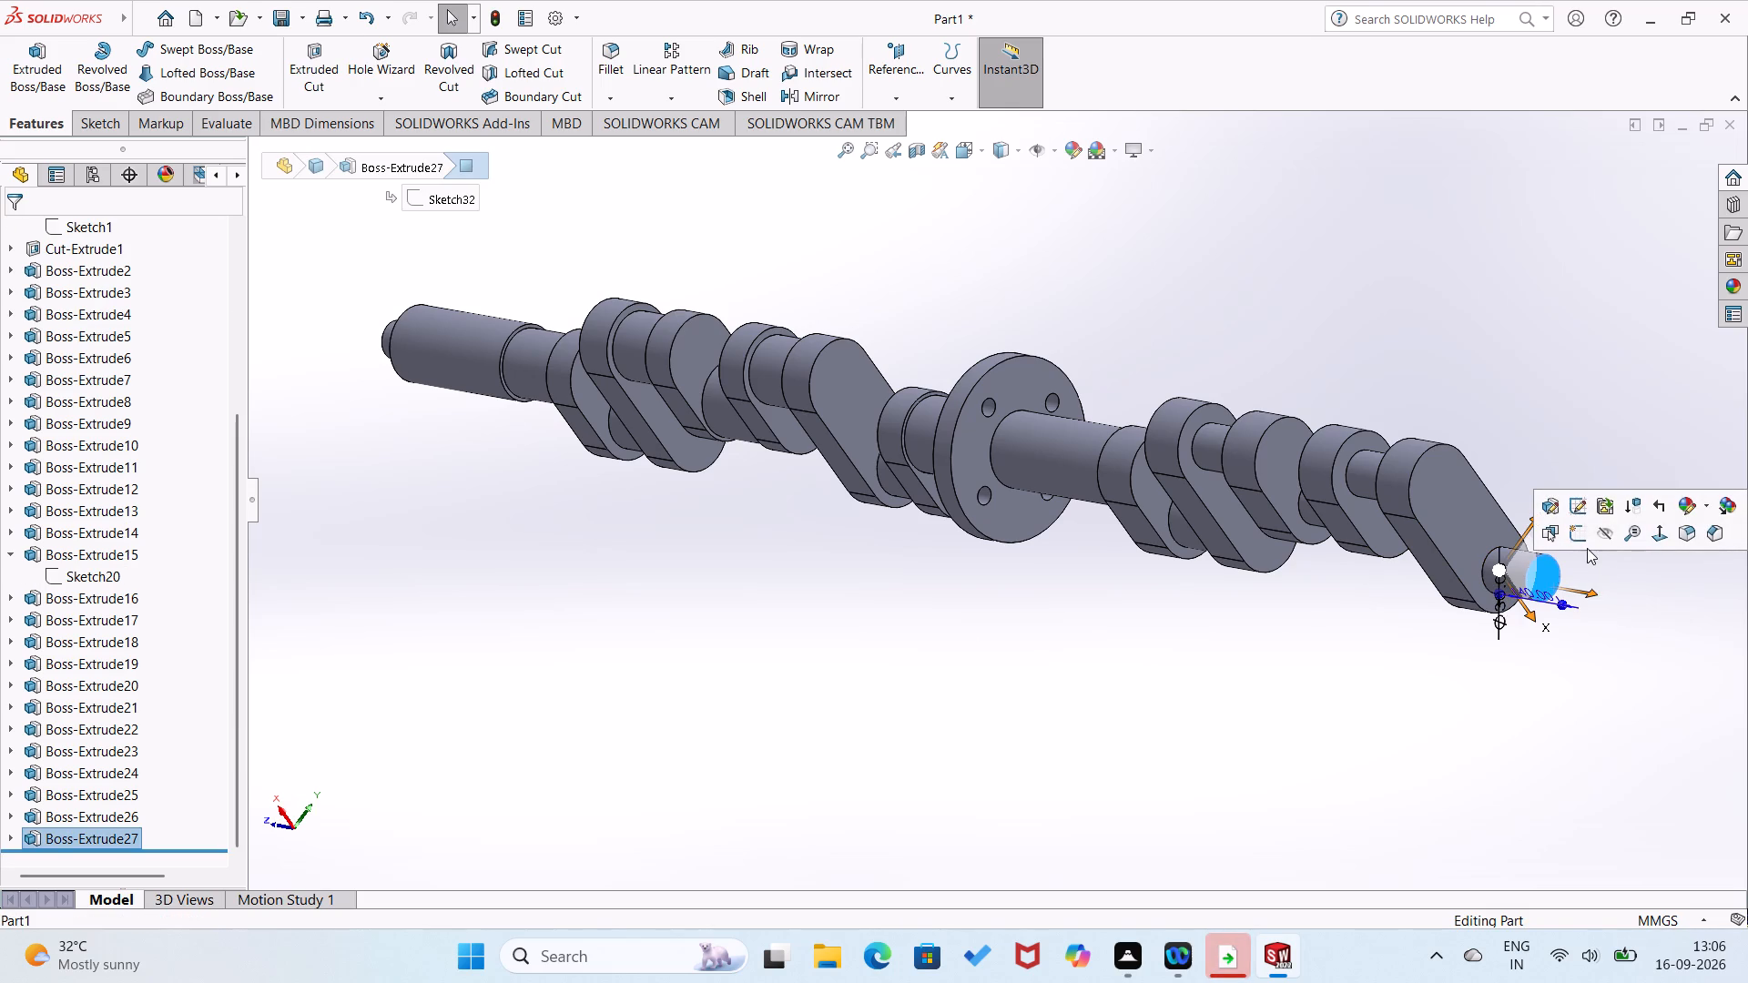
left_click(1584, 542)
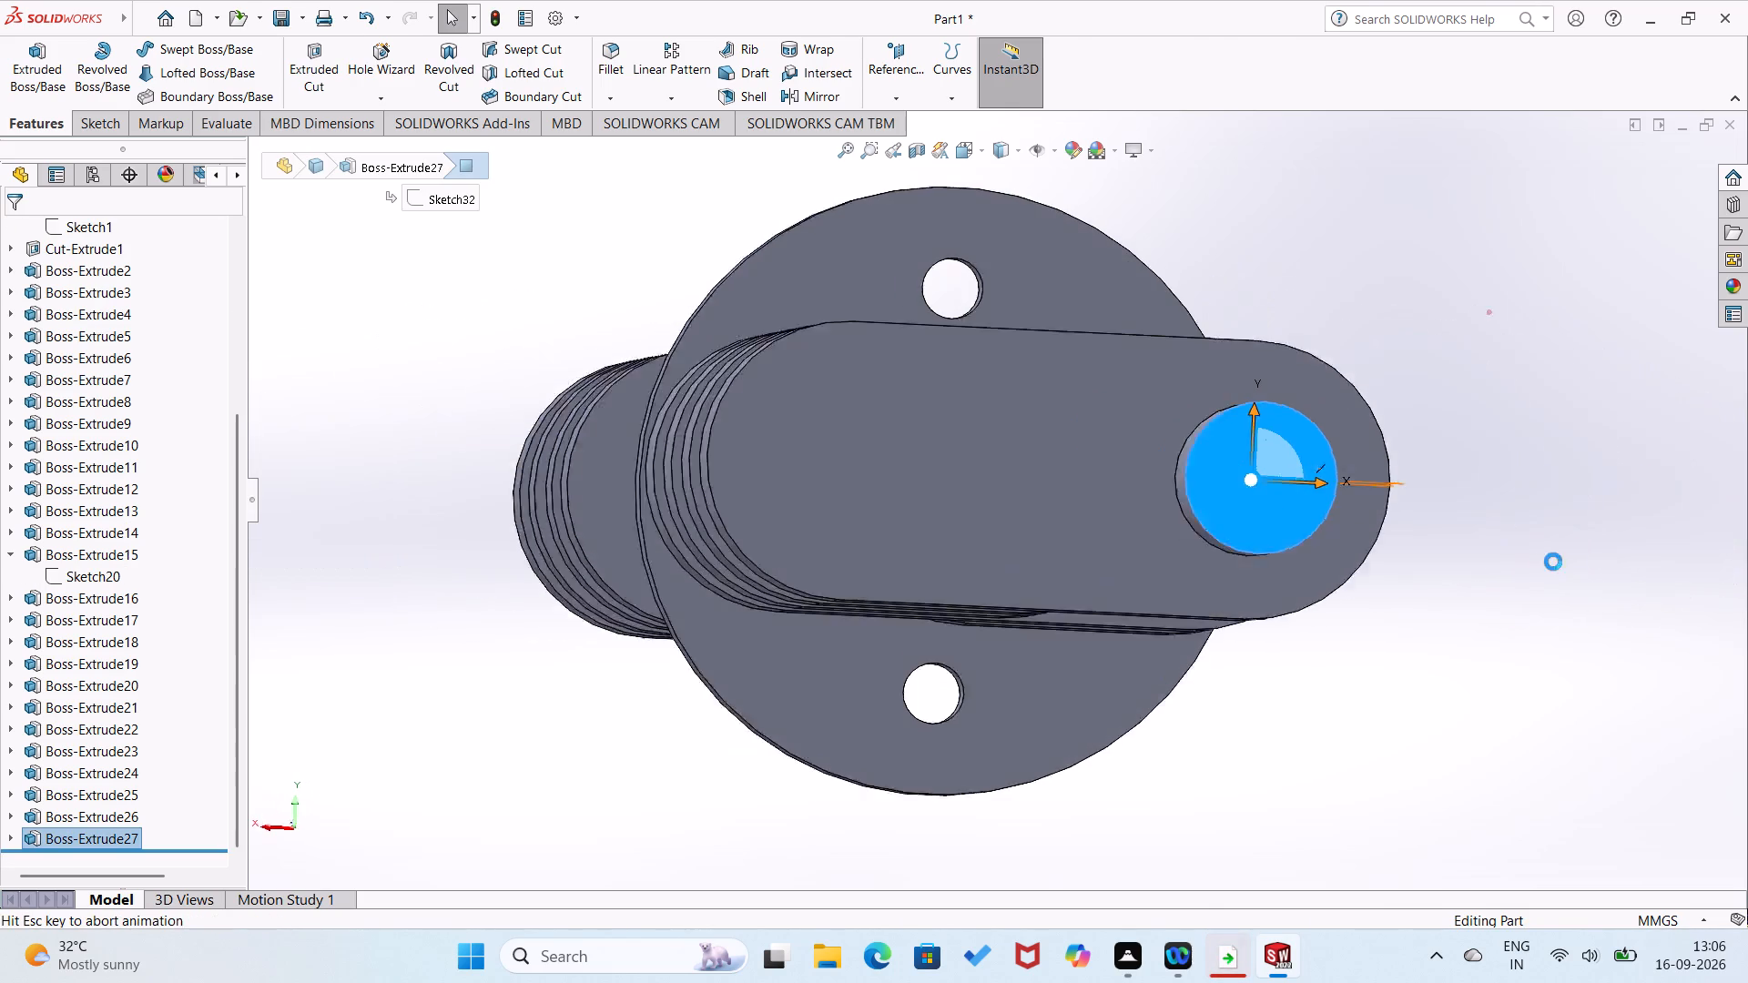
left_click(319, 528)
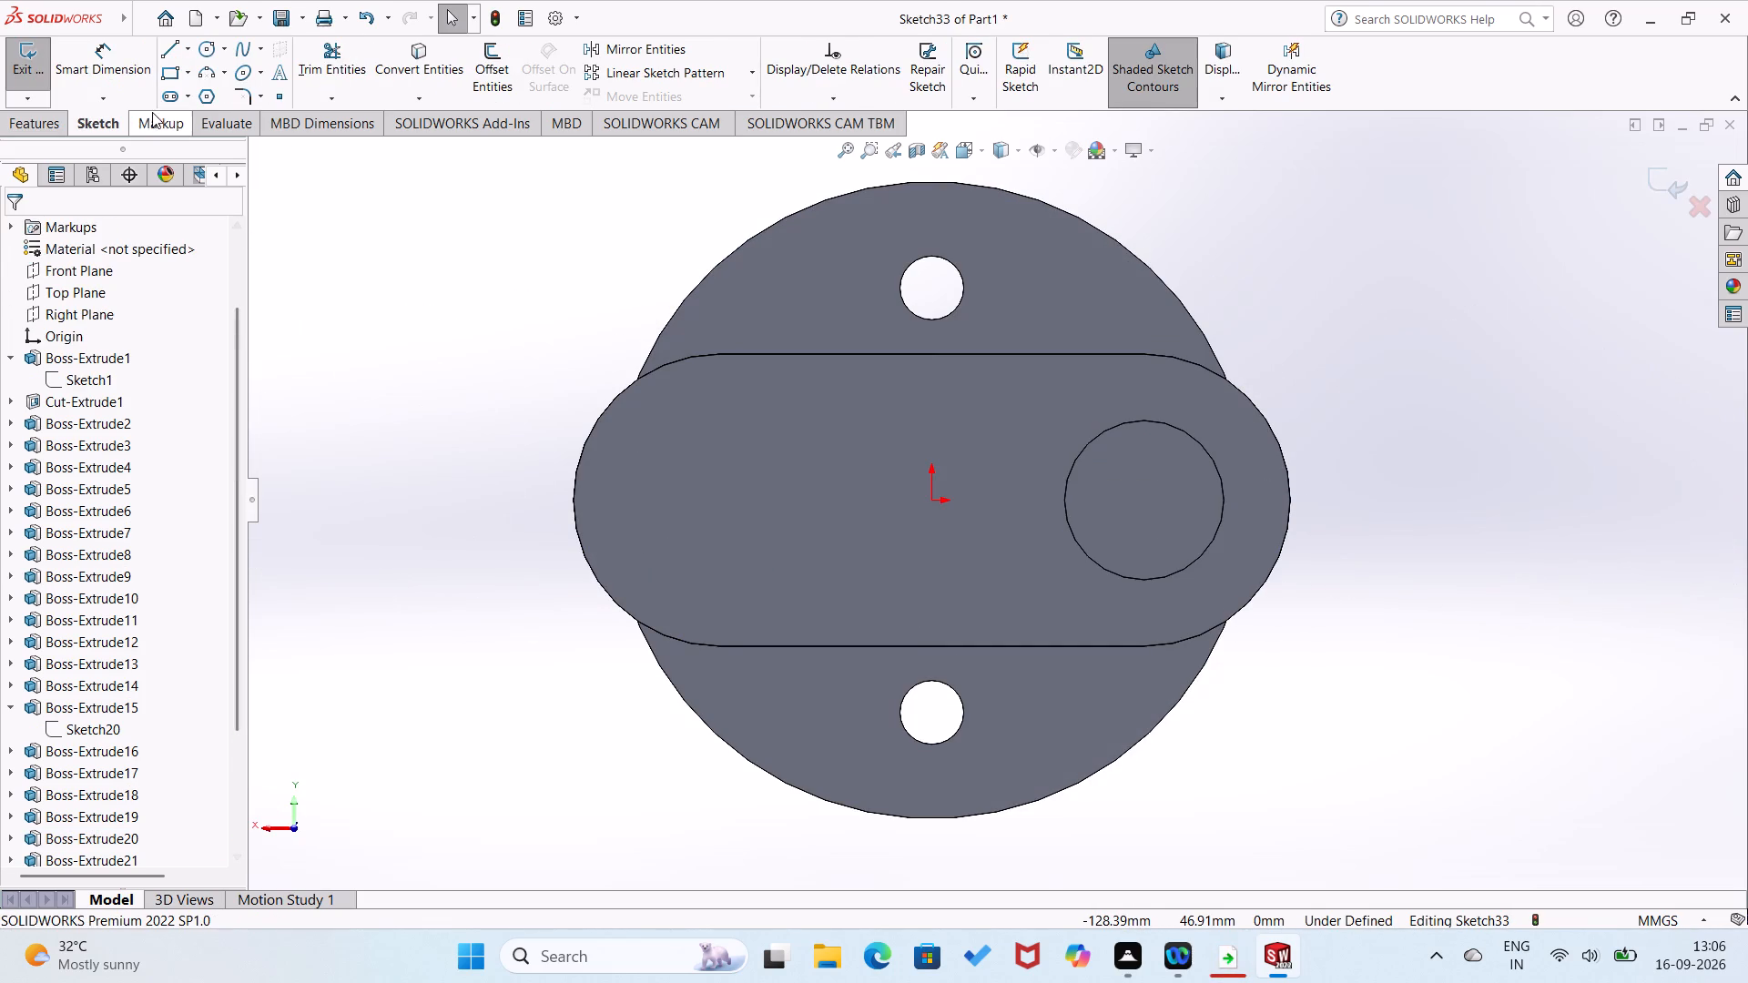
left_click(178, 97)
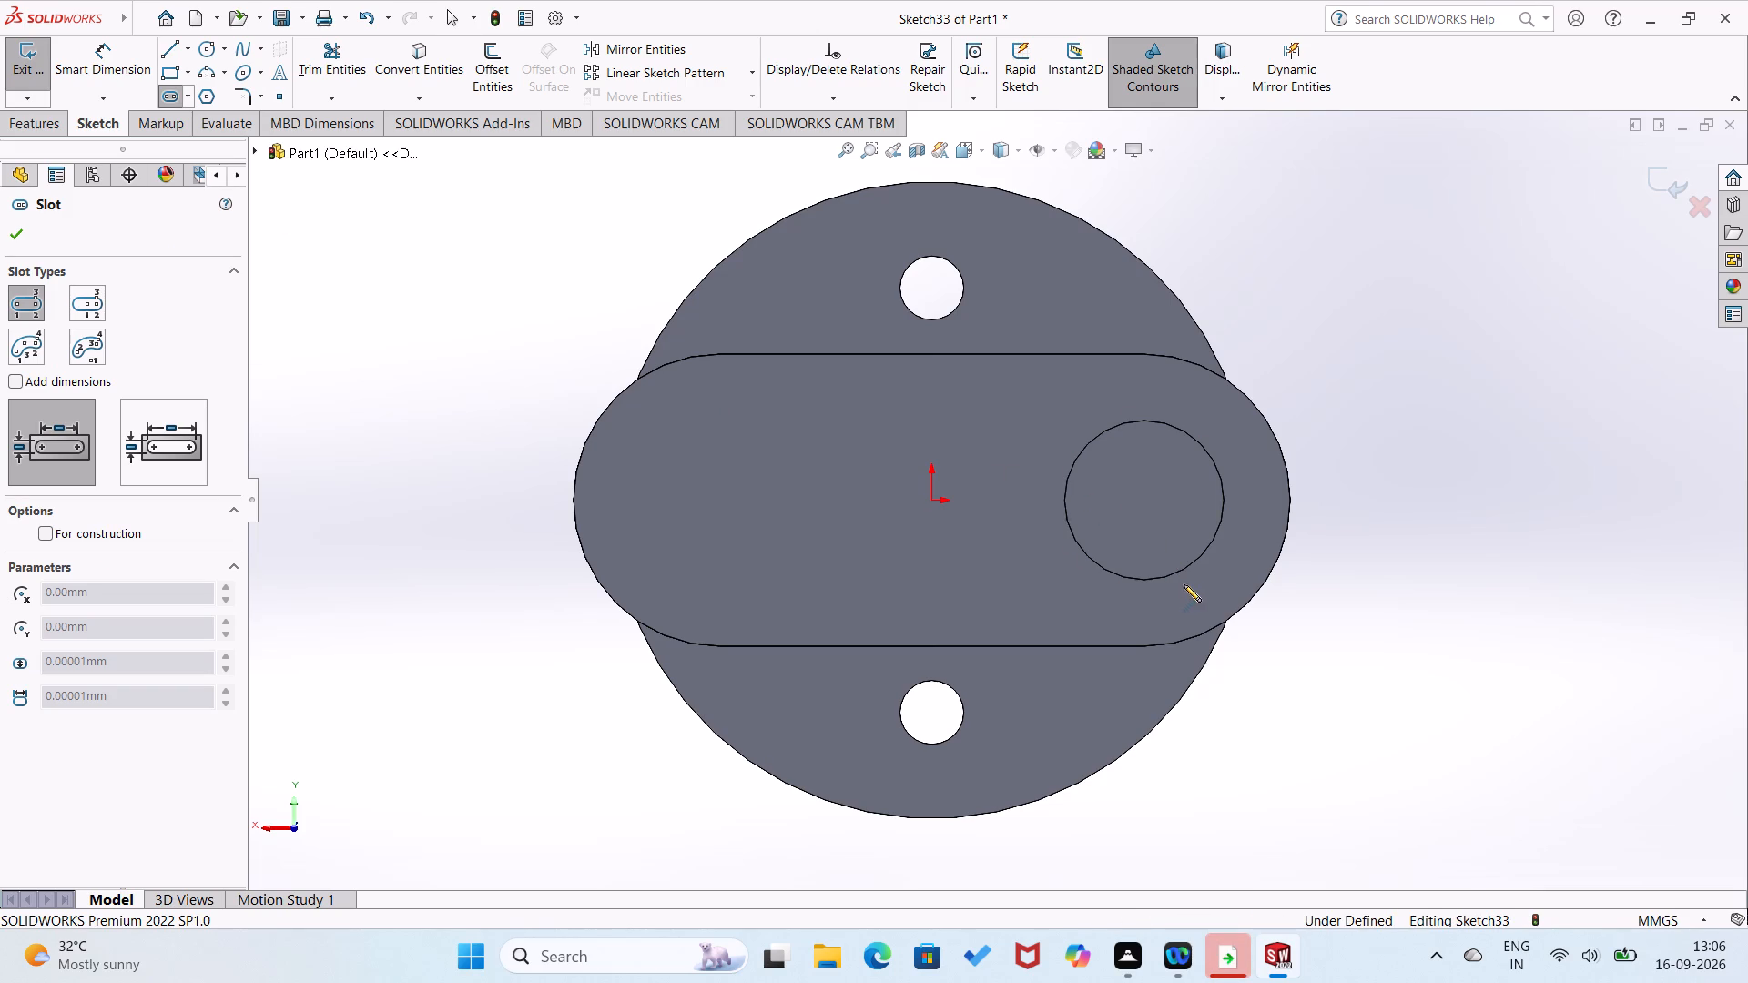
left_click(1146, 501)
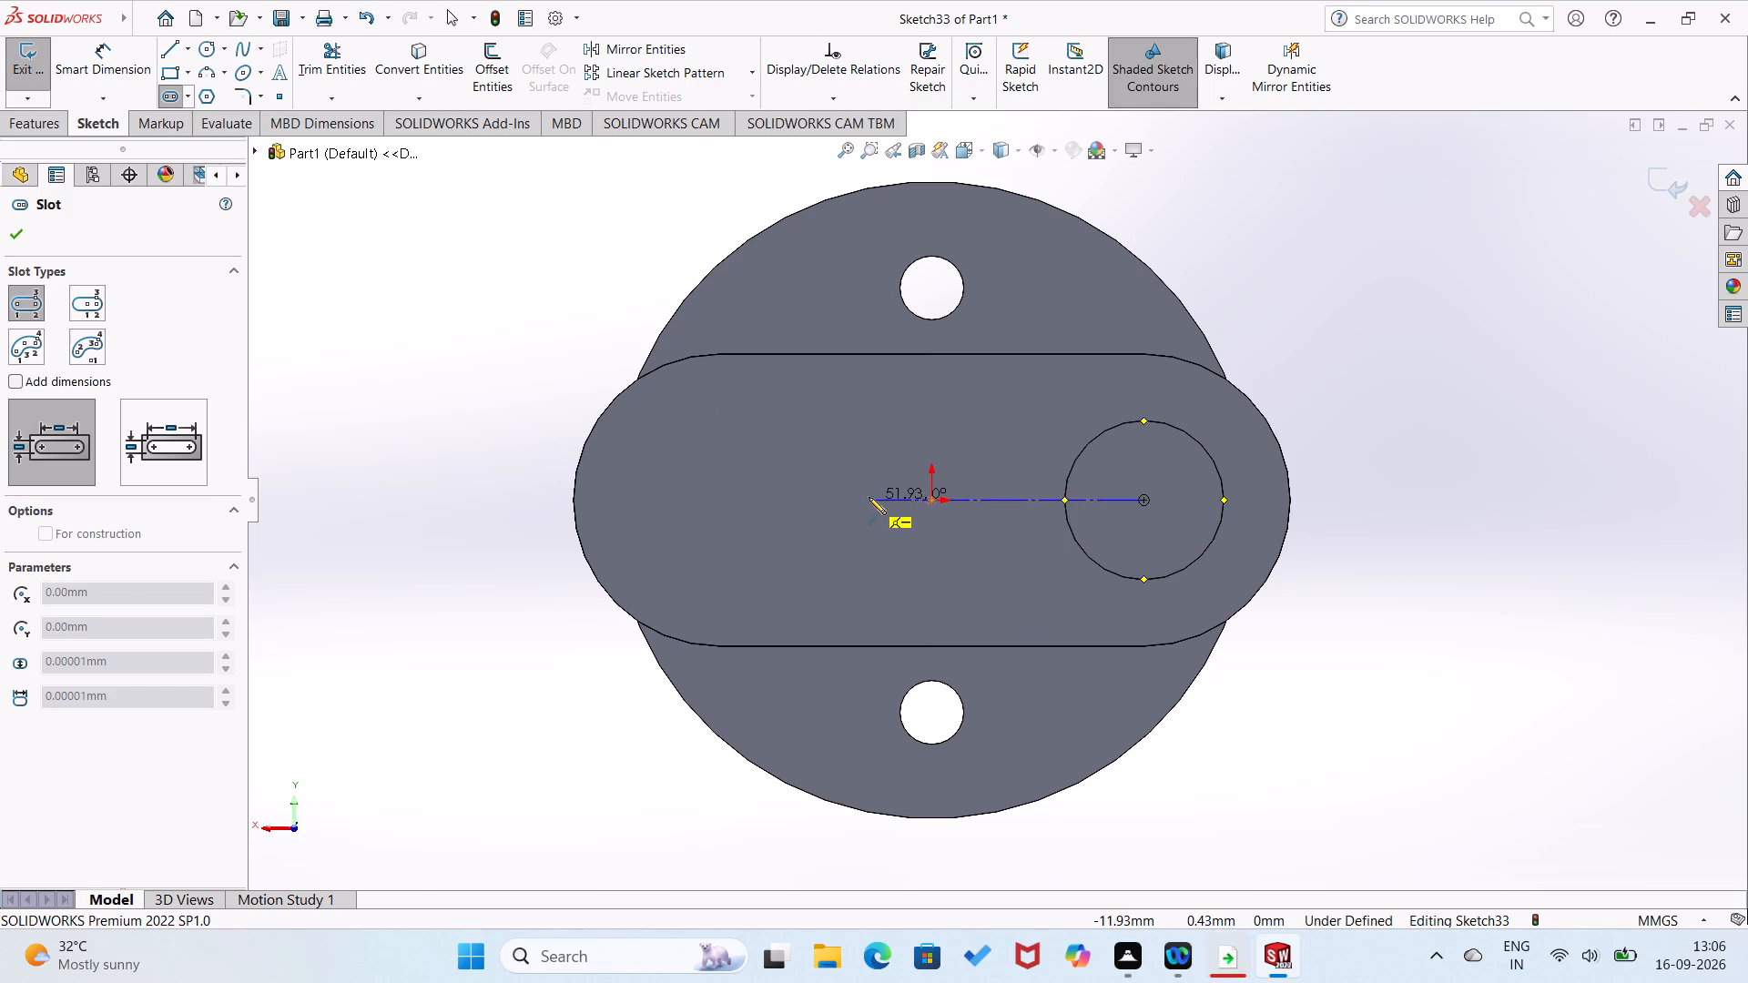
left_click(869, 496)
left_click(870, 458)
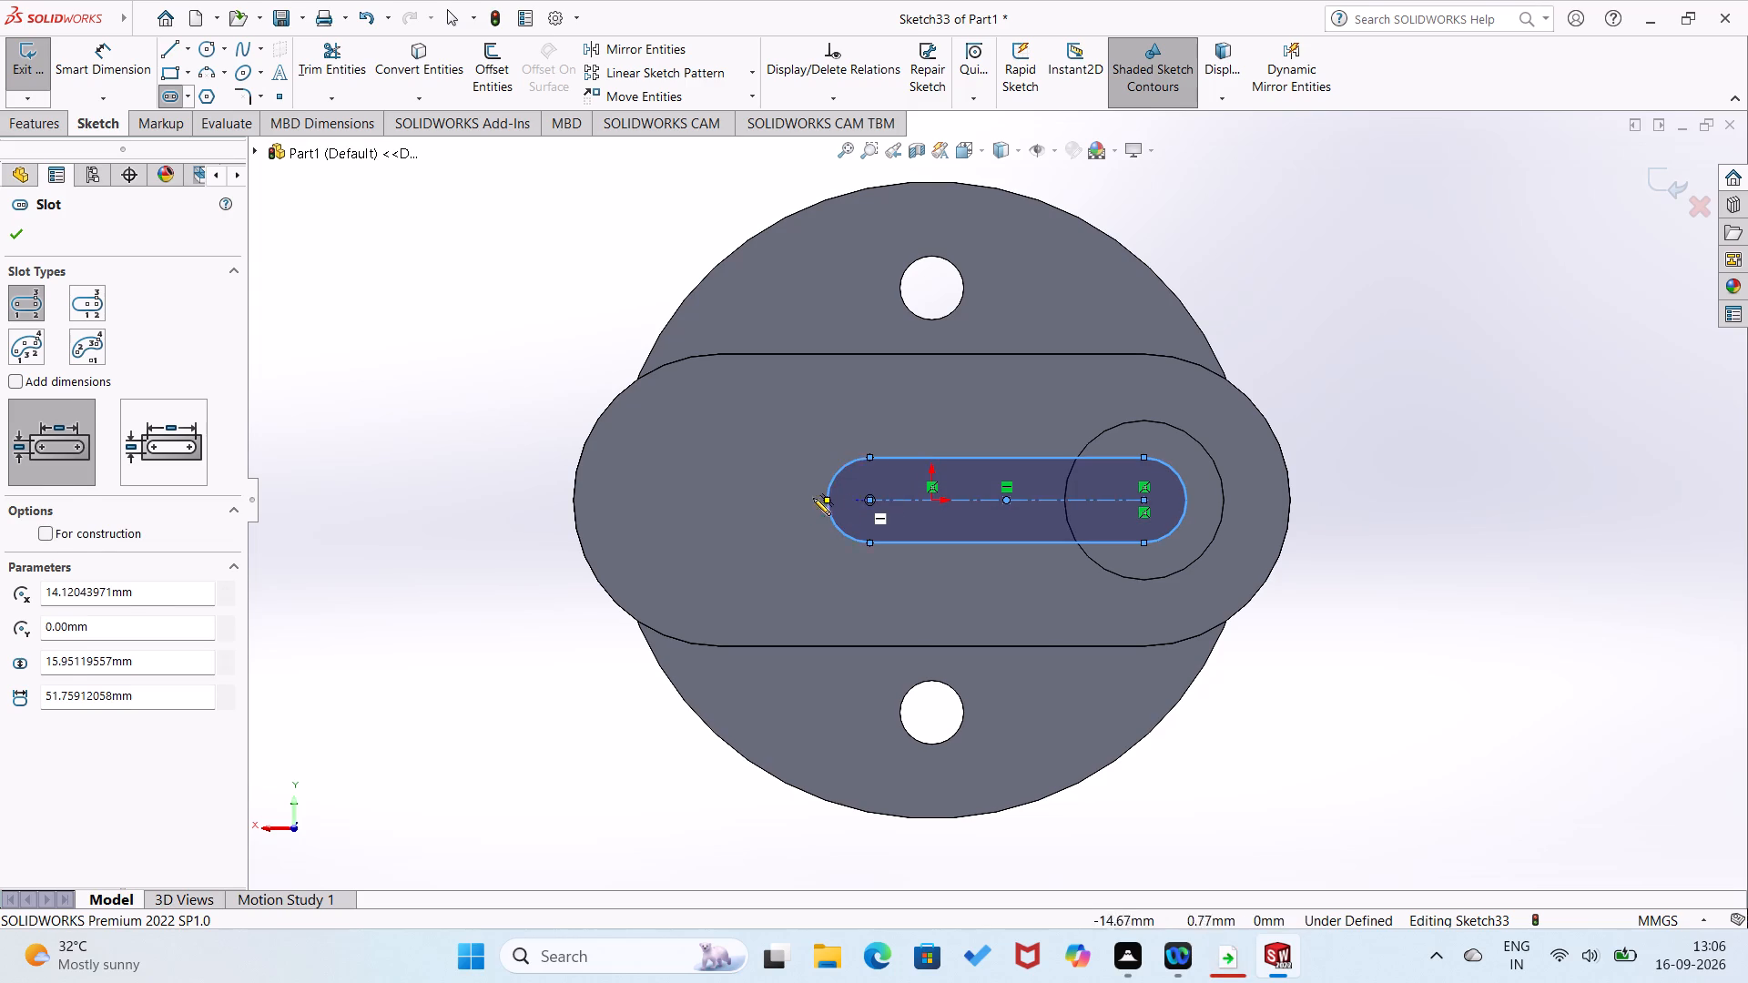
Dimension the slot with a centre-to-centre length of 40 mm and an end radius of 27.5 mm.
right_click_drag(808, 499, 828, 337)
left_click(899, 500)
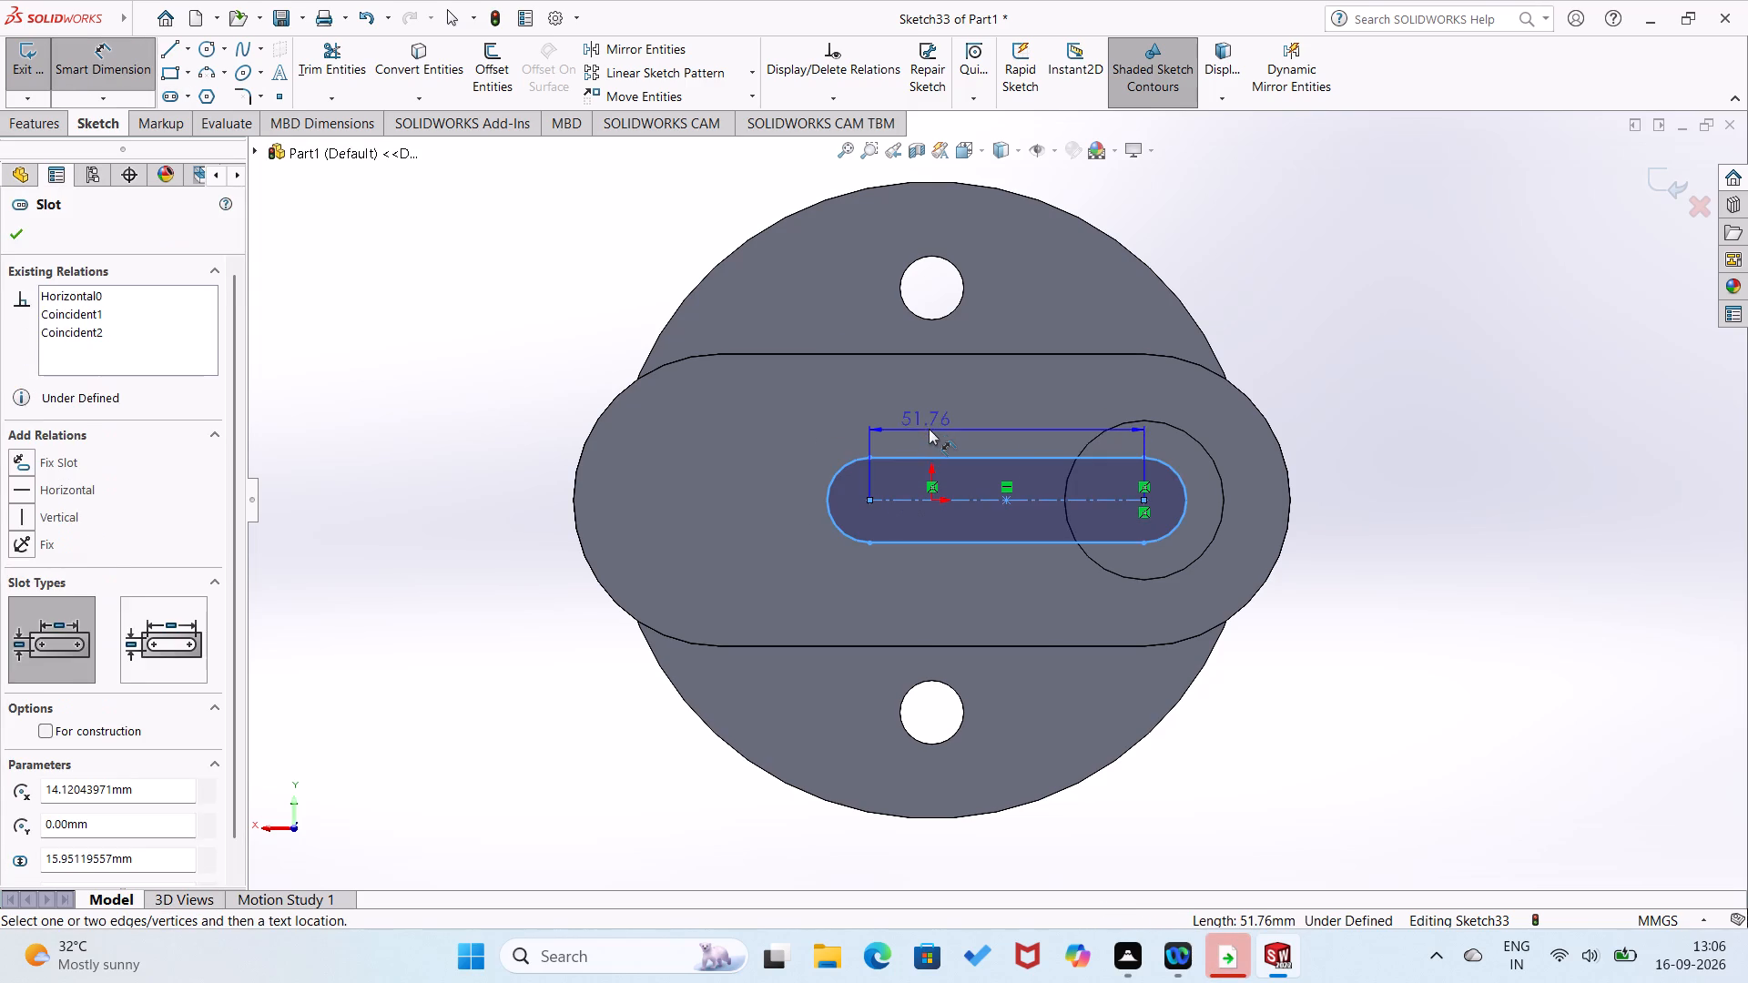
left_click(929, 429)
type("40")
key("Return")
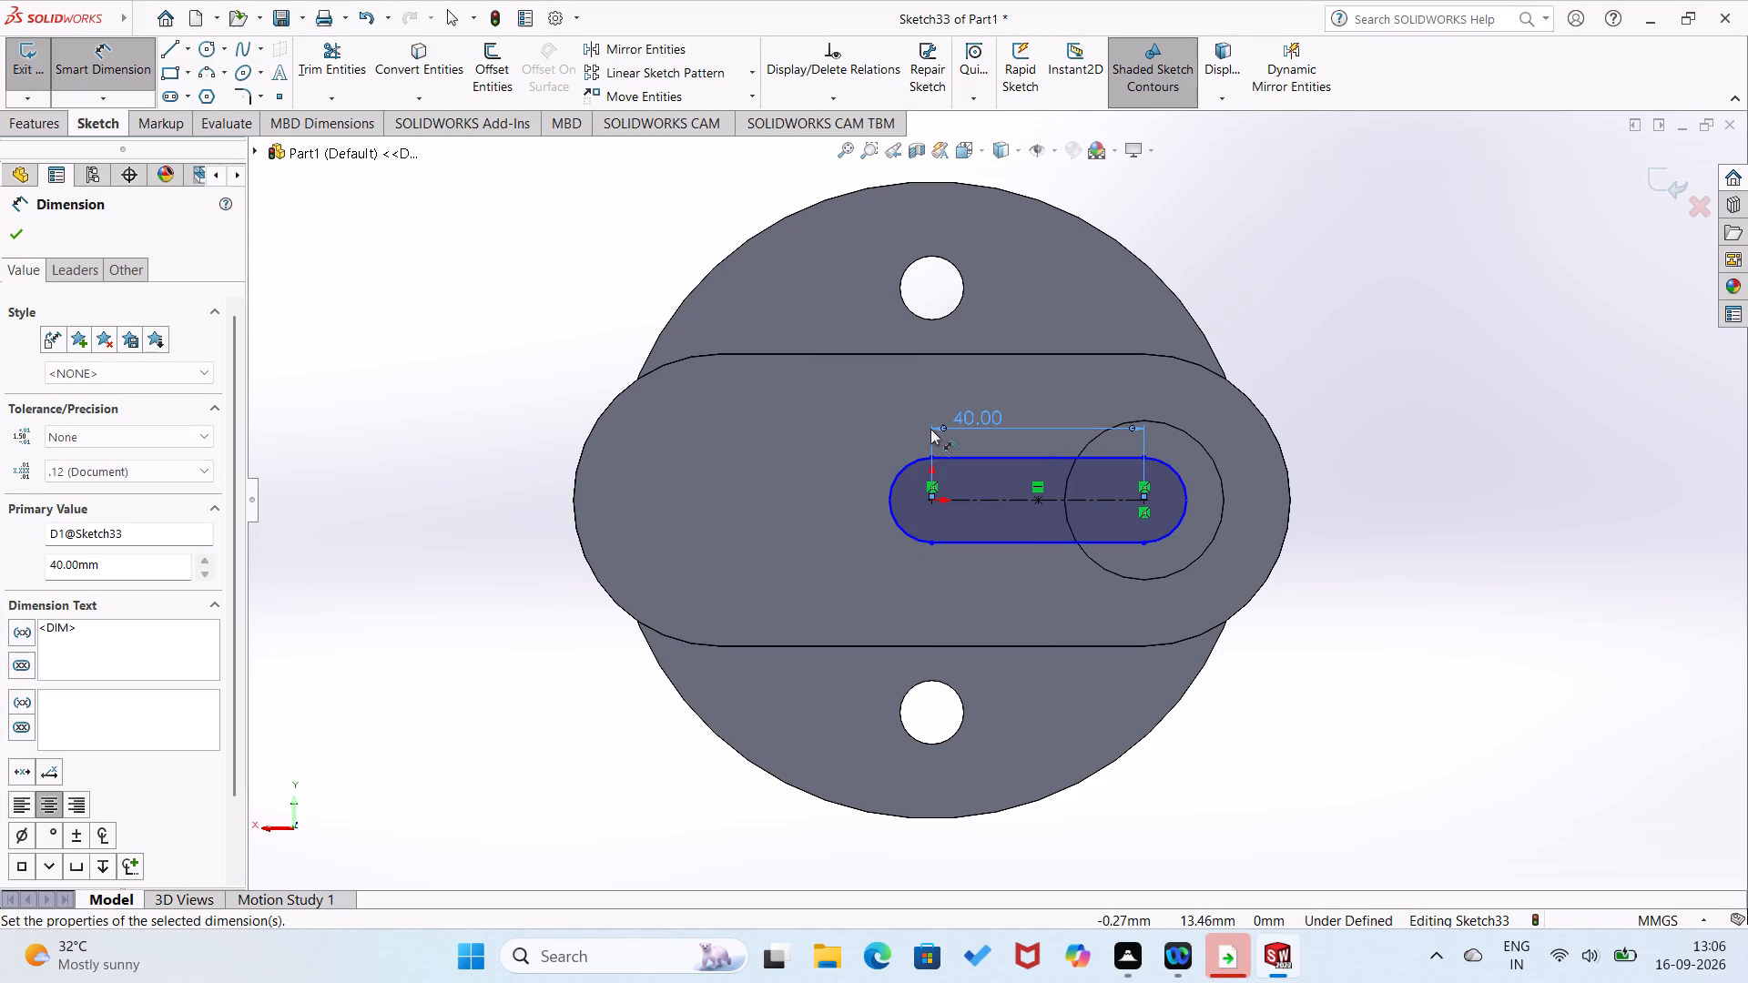
left_click(895, 472)
left_click(868, 453)
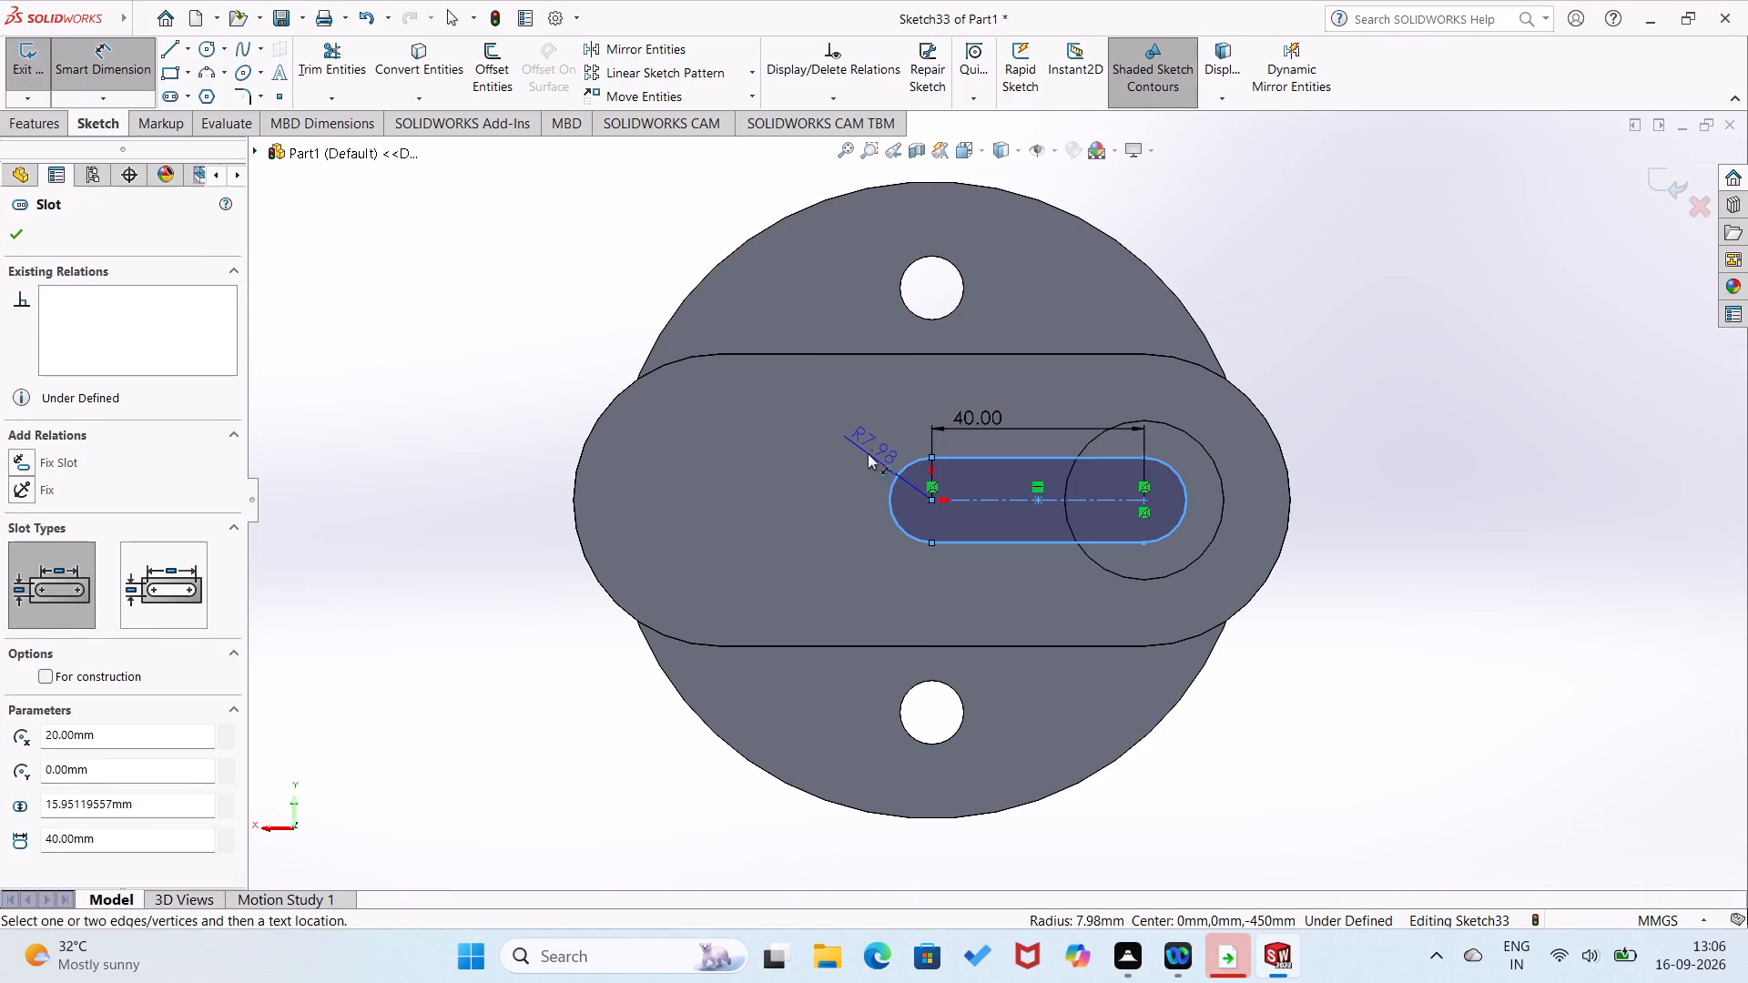
type("27.5")
key("Return")
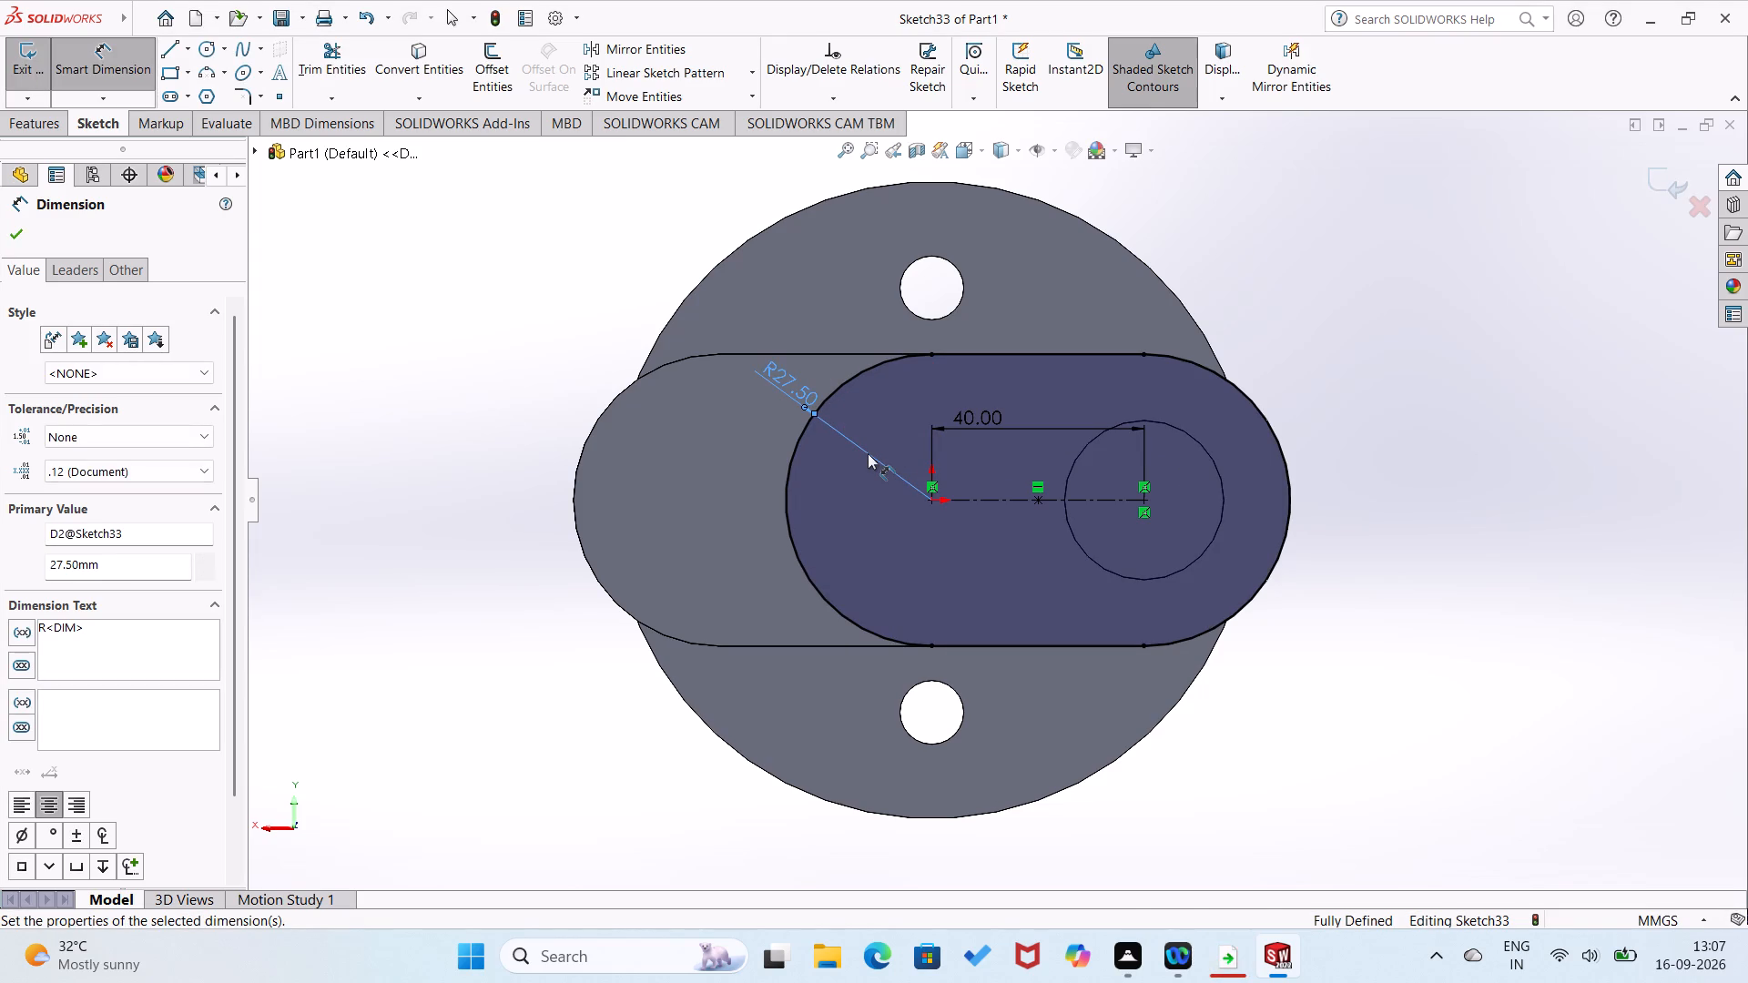
Extrude the slot profile on the pin's end as a blind boss 30 mm deep, merged with the body.
left_click(52, 127)
left_click(41, 82)
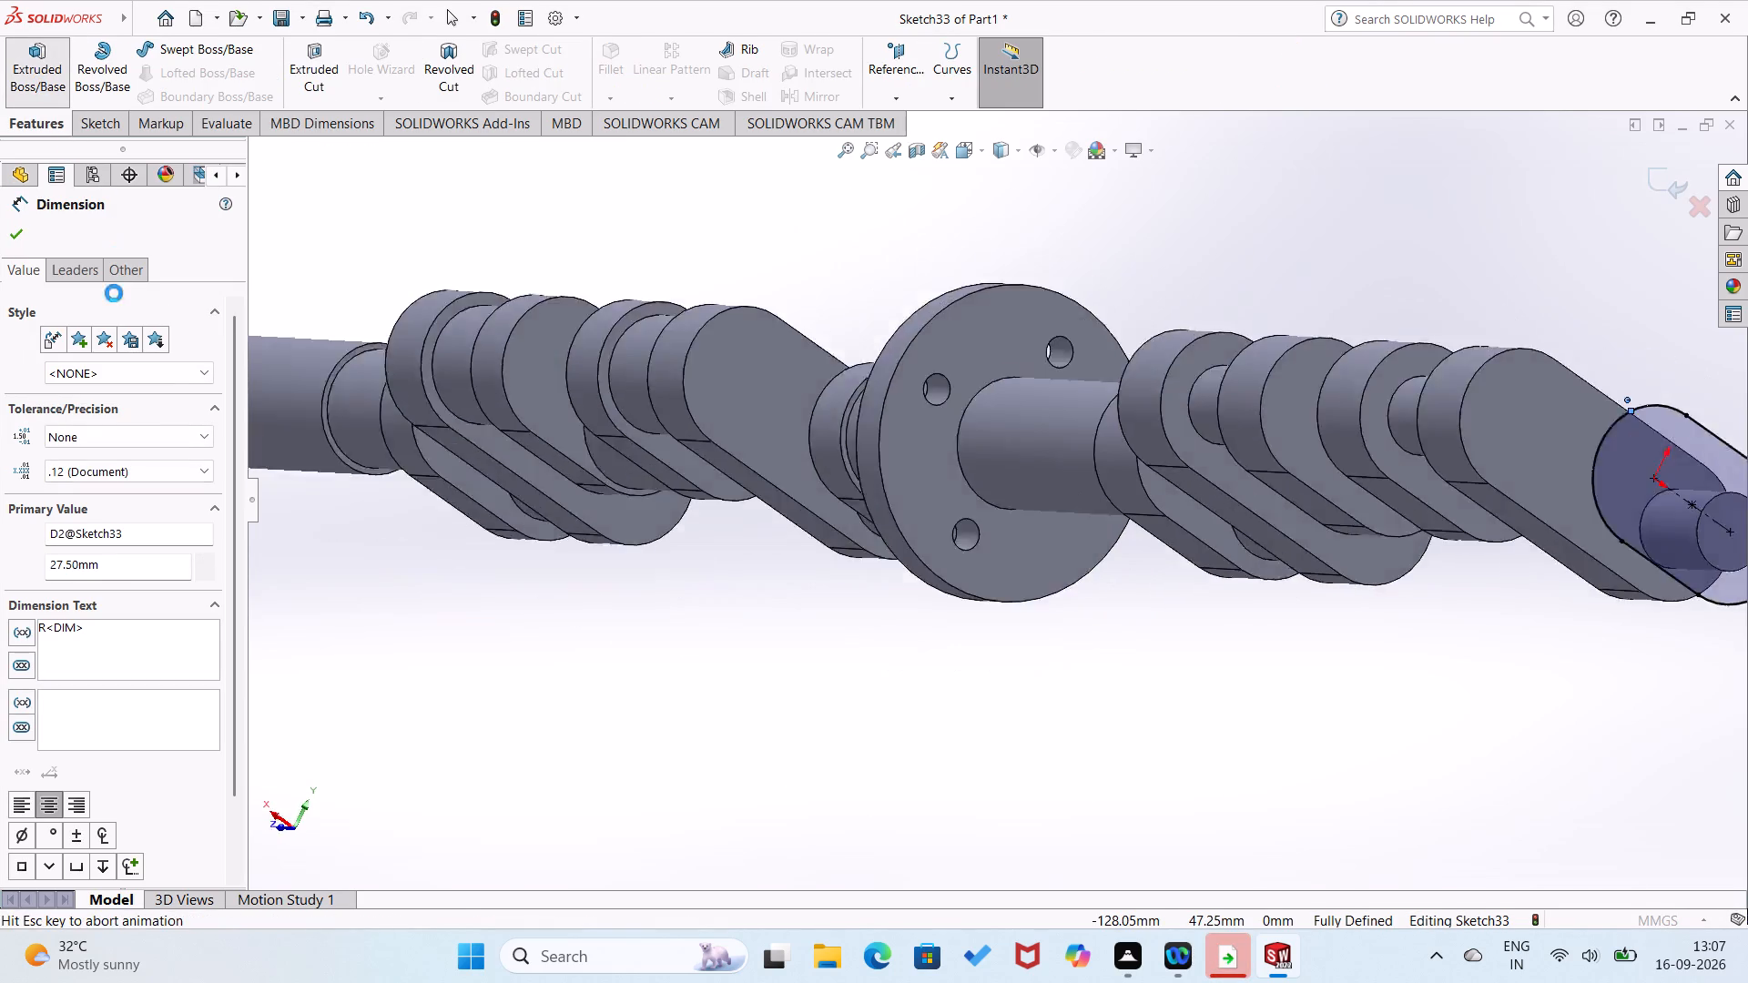
type("30")
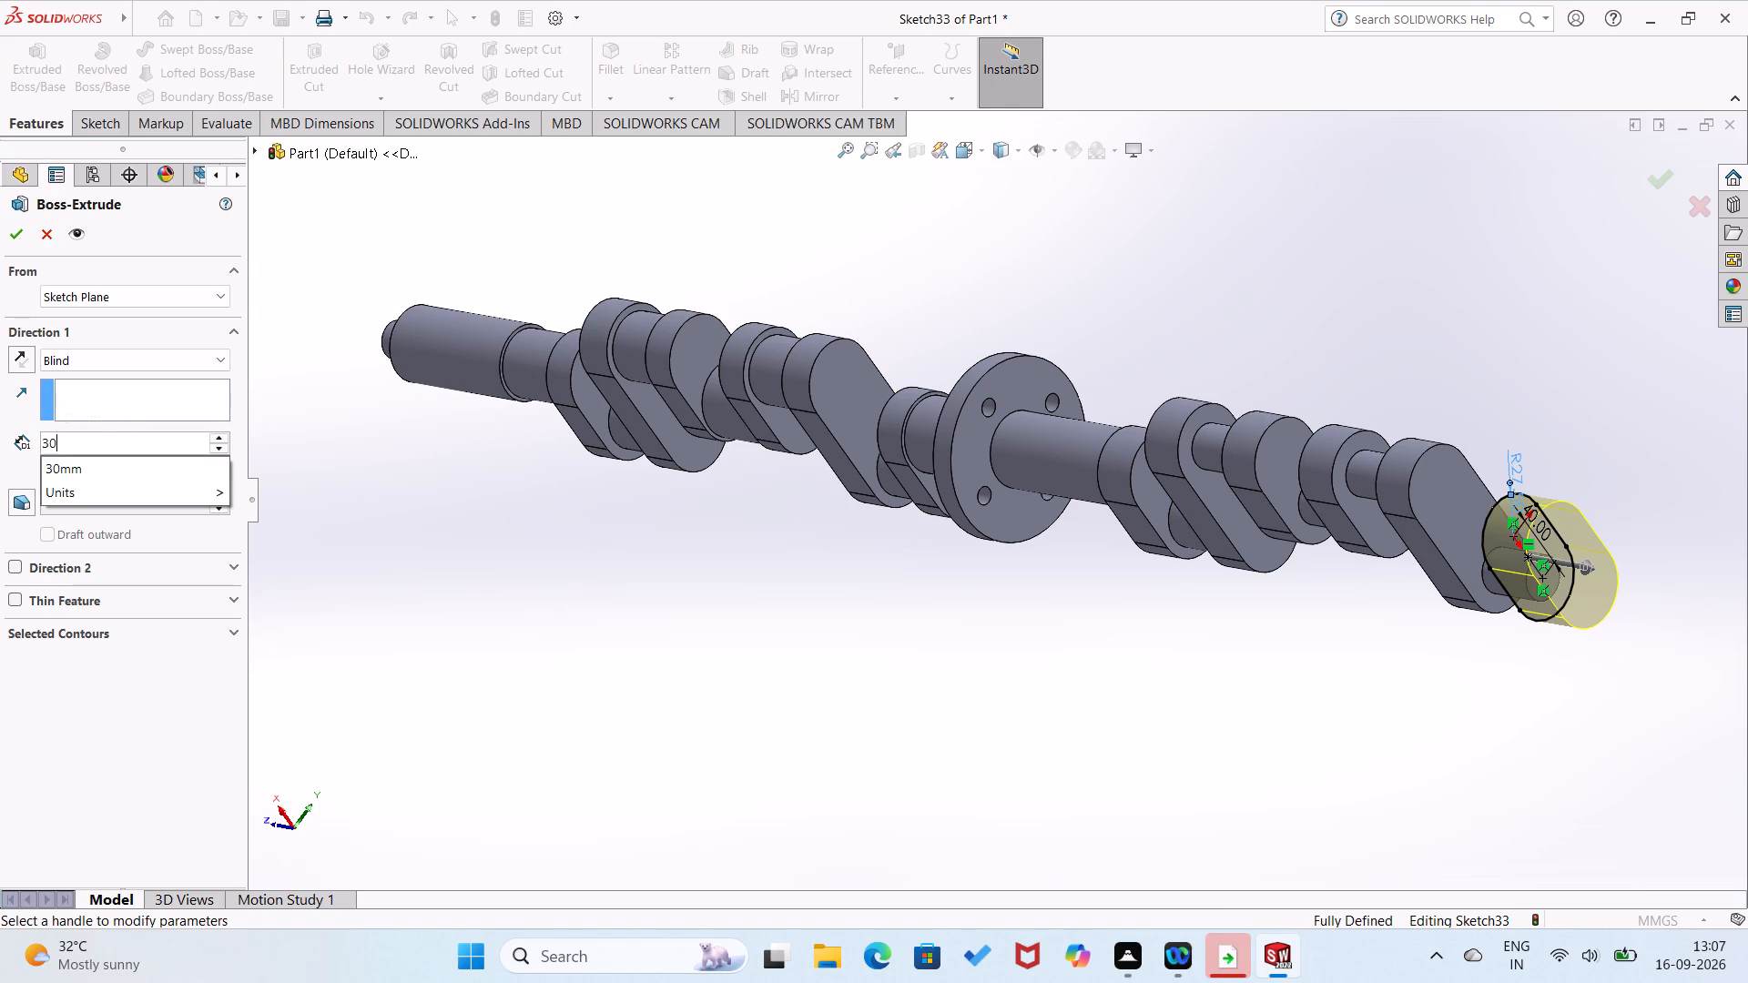
left_click(26, 237)
left_click(20, 234)
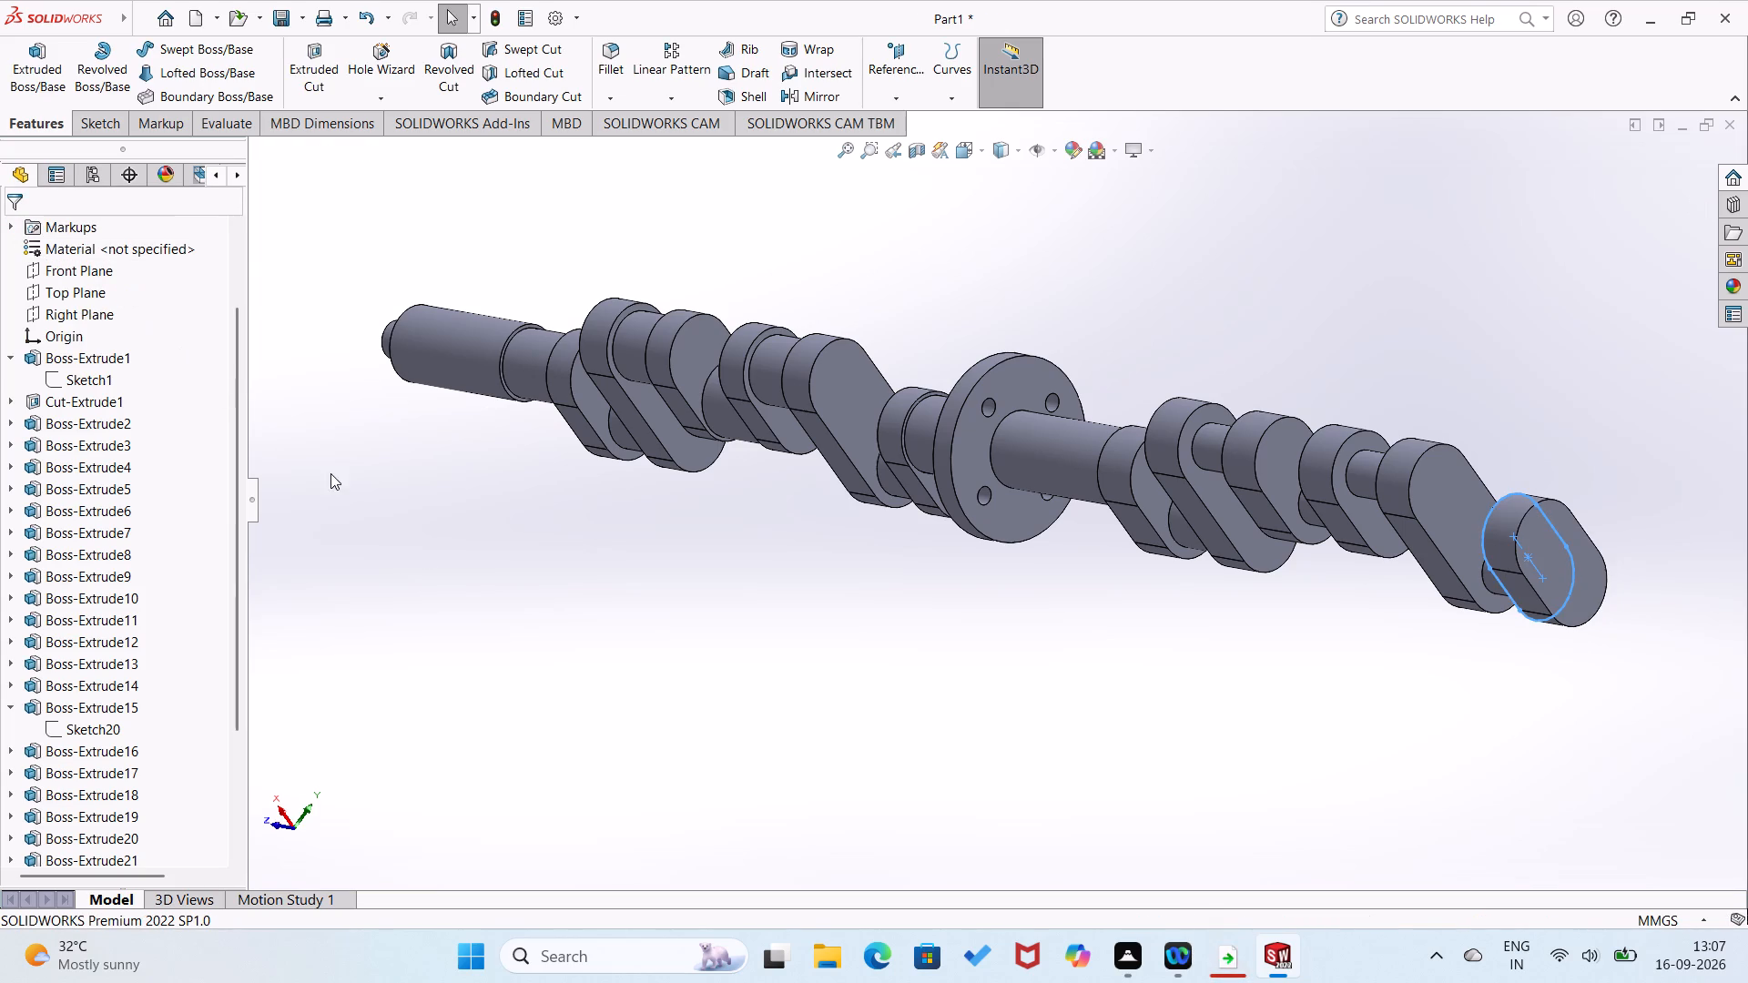
left_click(454, 588)
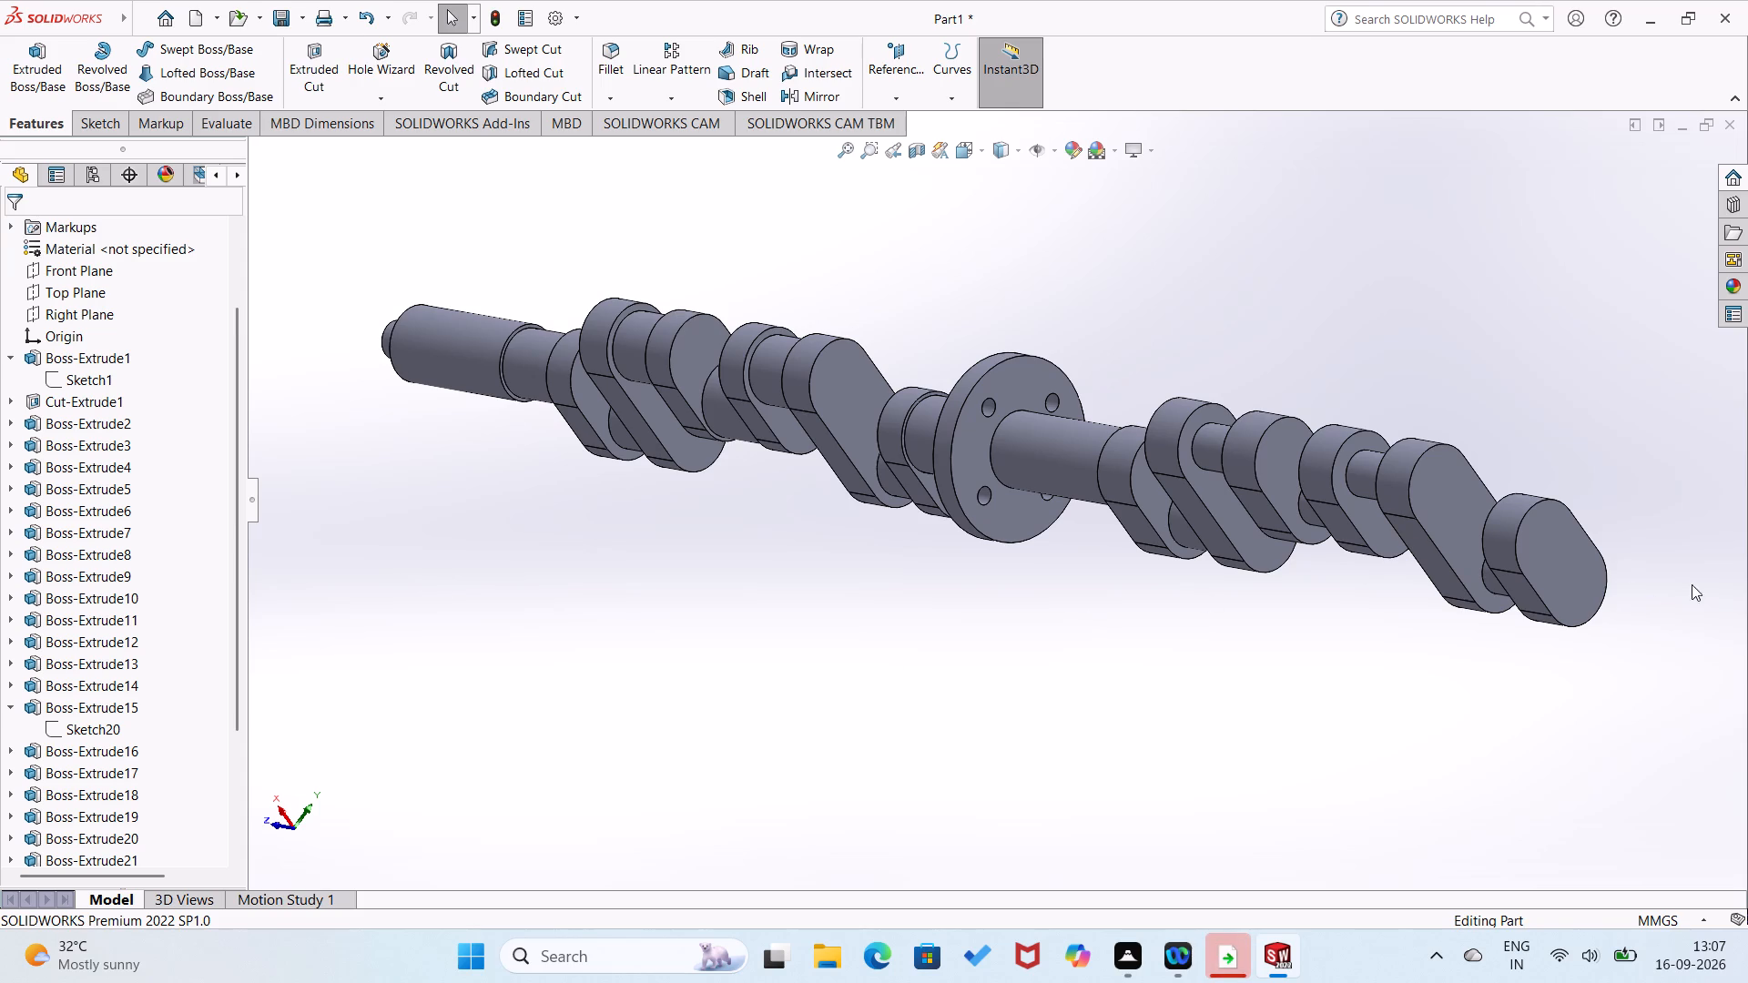
On the new web's end face, sketch a circle about 24 mm in diameter, centred on the rounded end in line with the previous pin.
left_click(1599, 593)
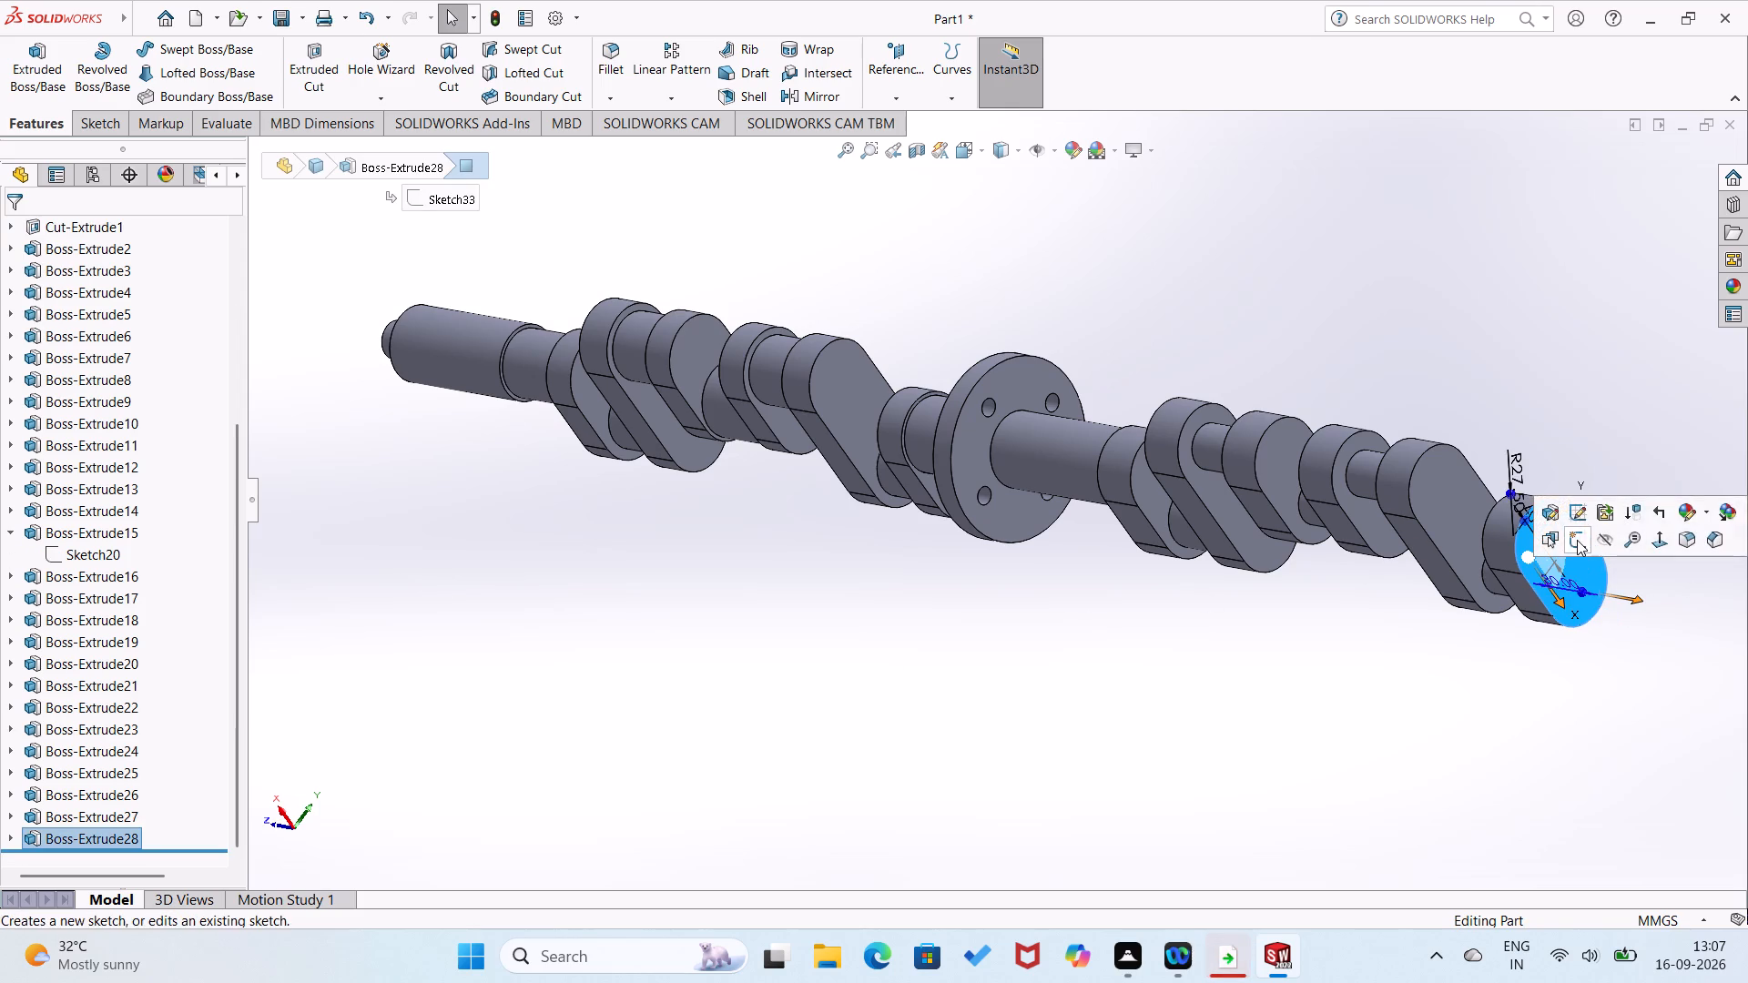
left_click(1577, 539)
middle_click_drag(1528, 598, 1506, 684)
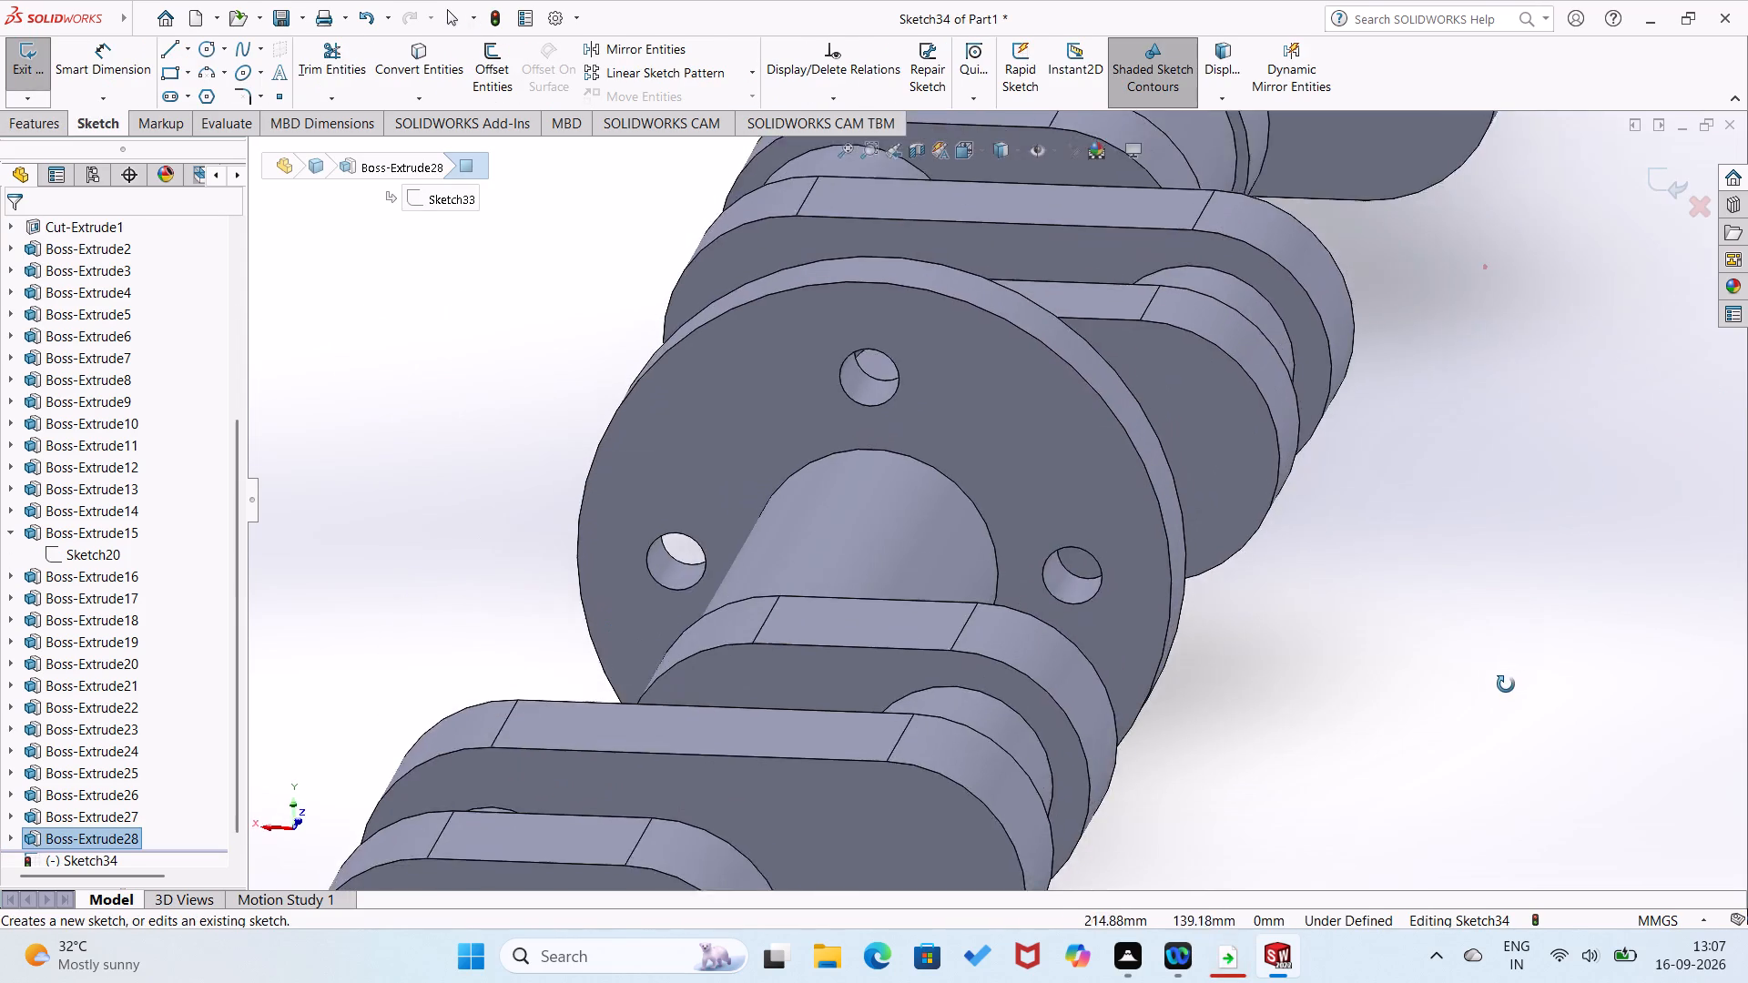
middle_click_drag(1506, 684, 1496, 656)
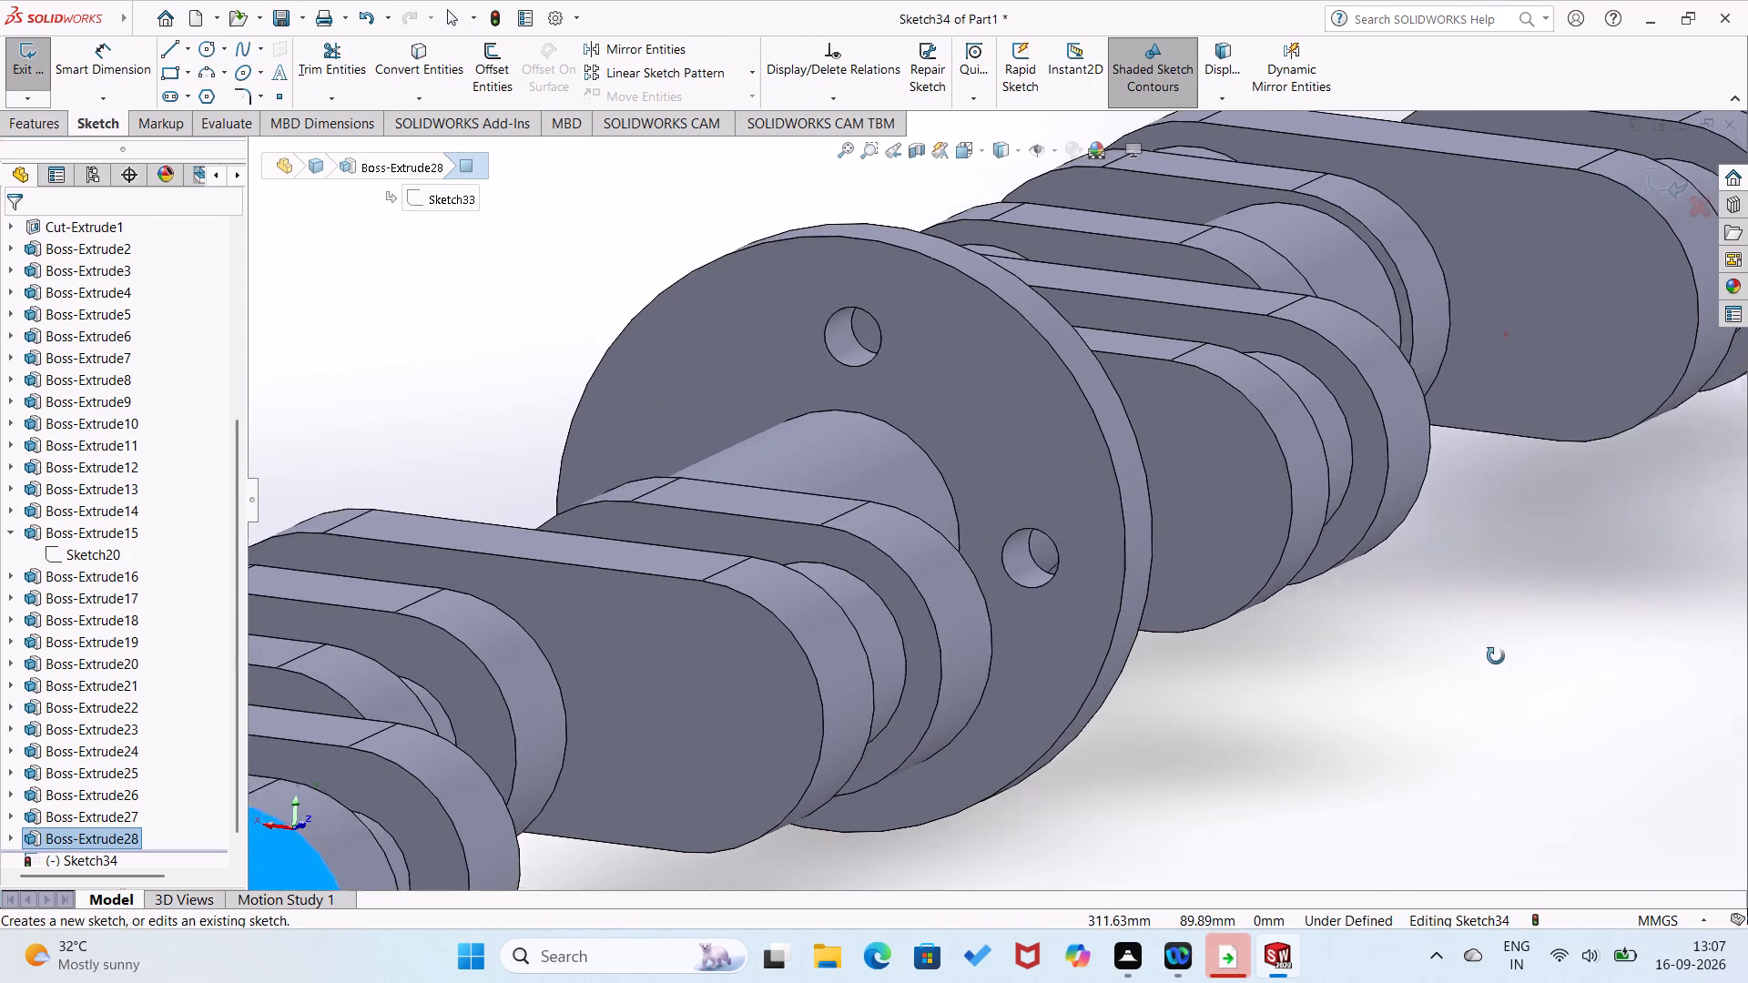
middle_click_drag(1496, 656, 1525, 548)
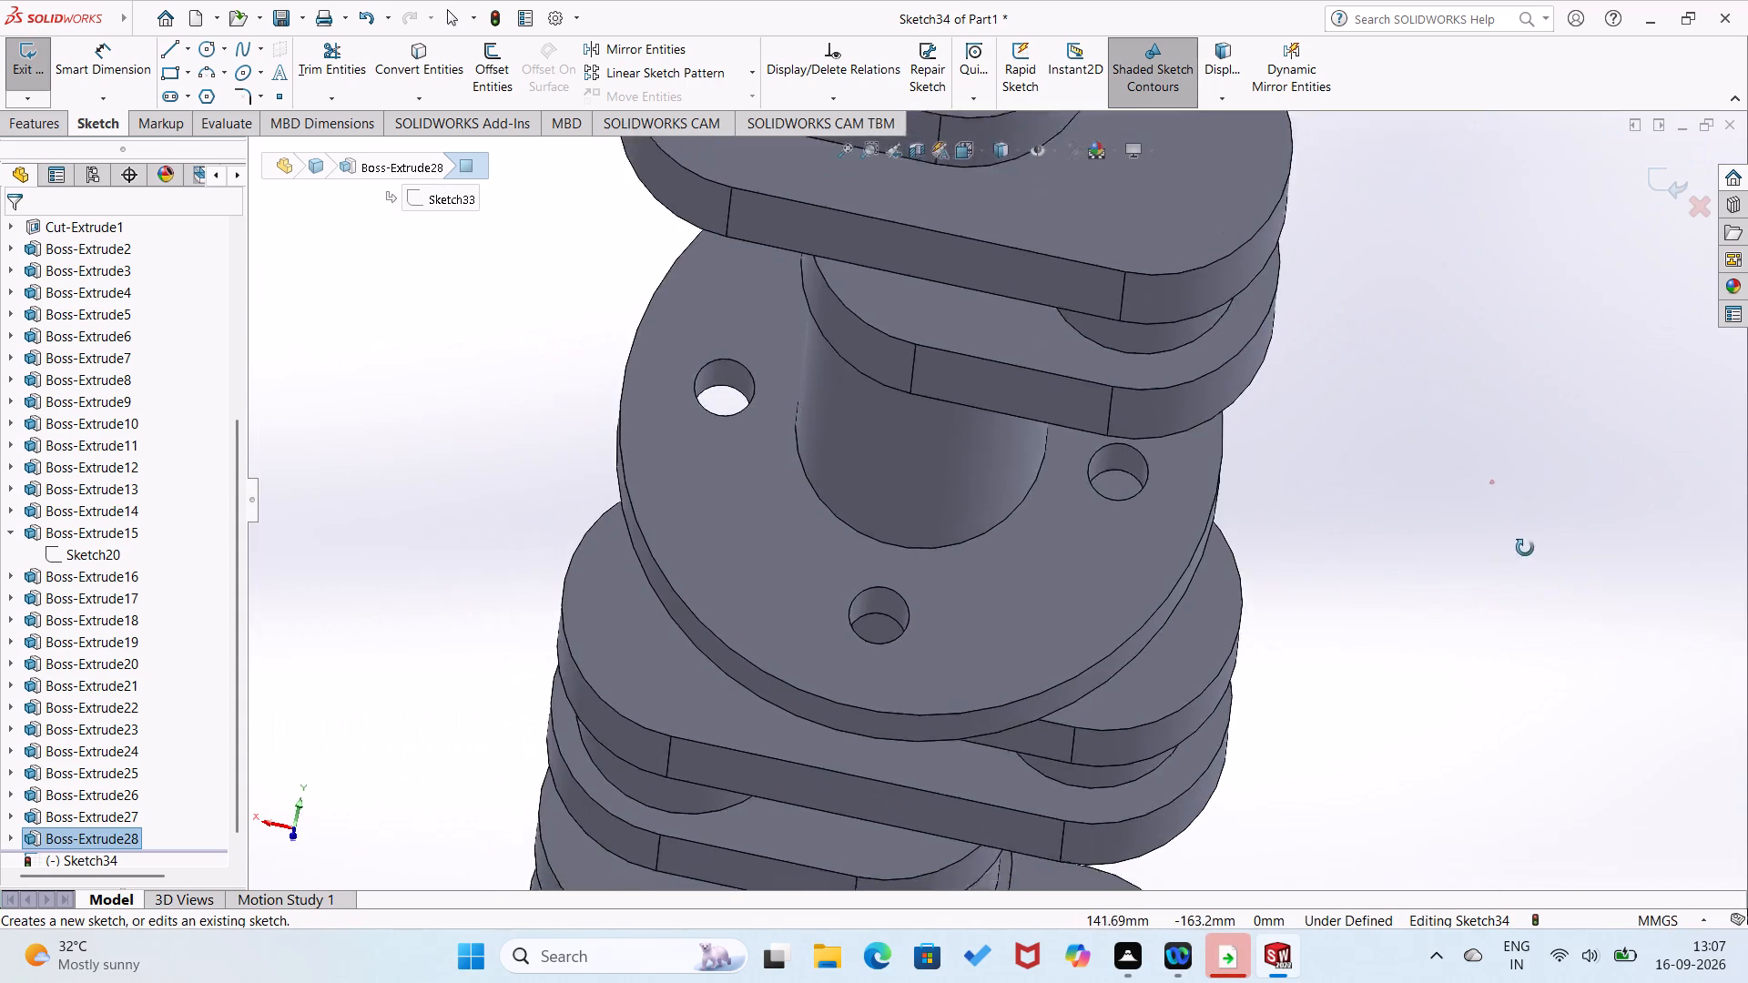
middle_click_drag(1525, 548, 1519, 622)
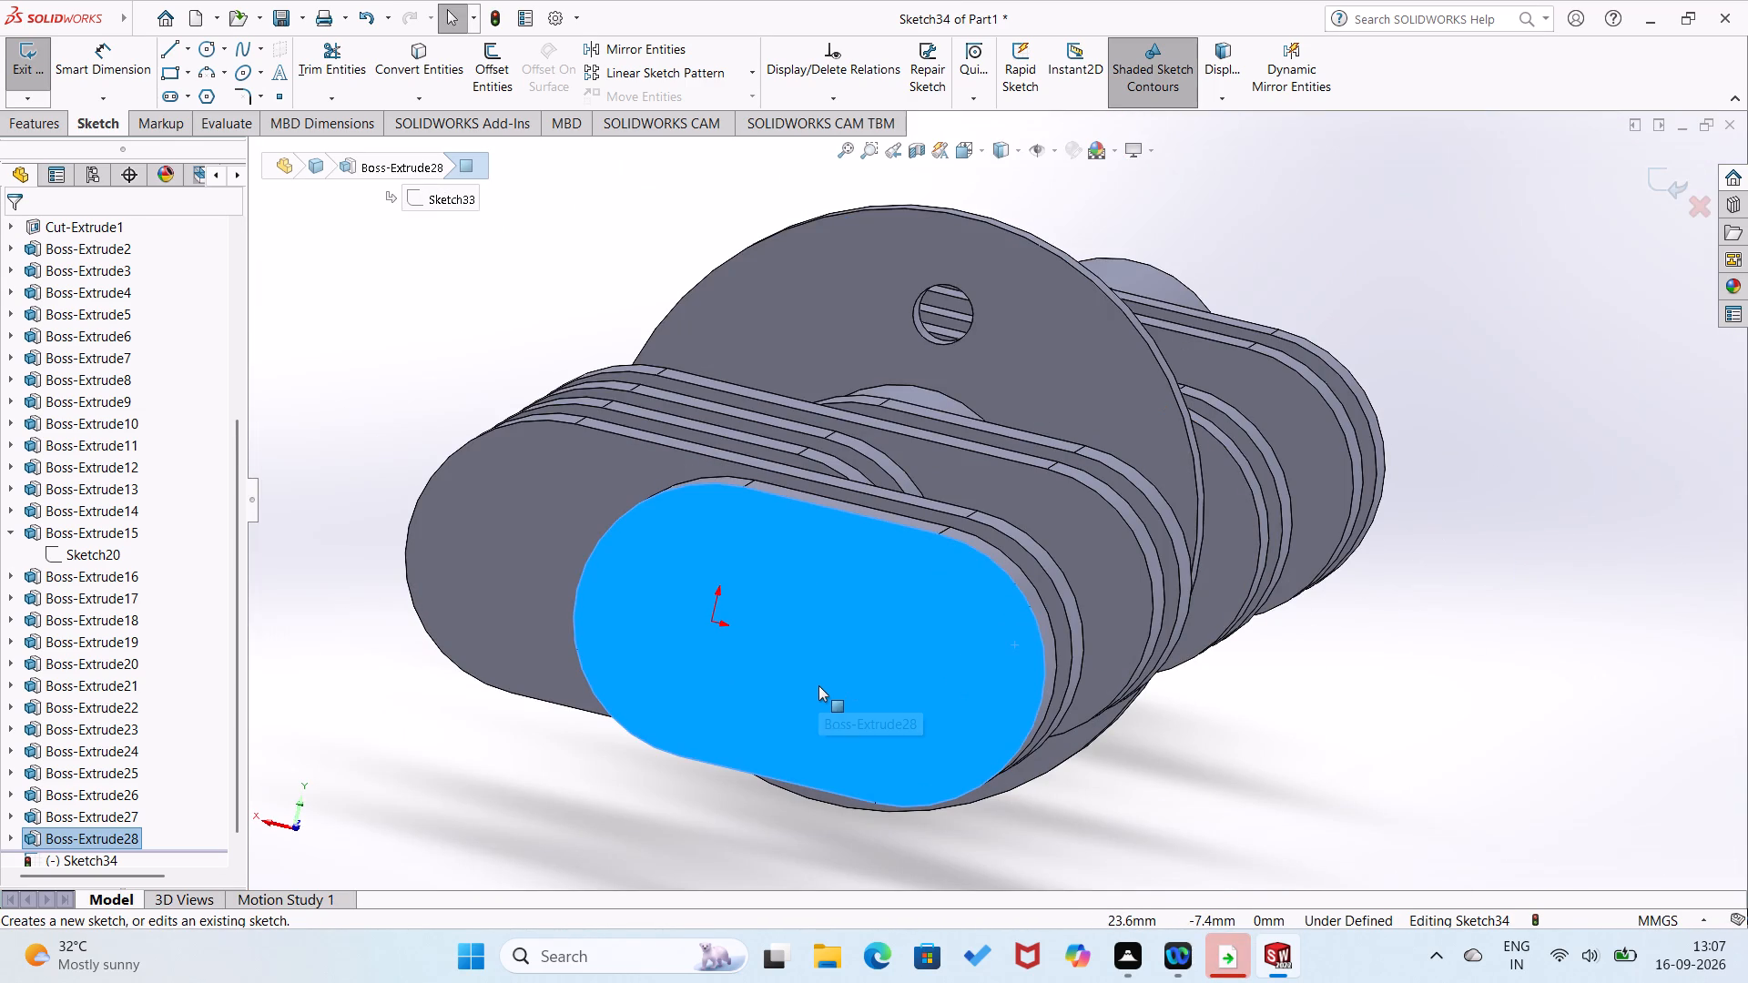
key("ctrl+8")
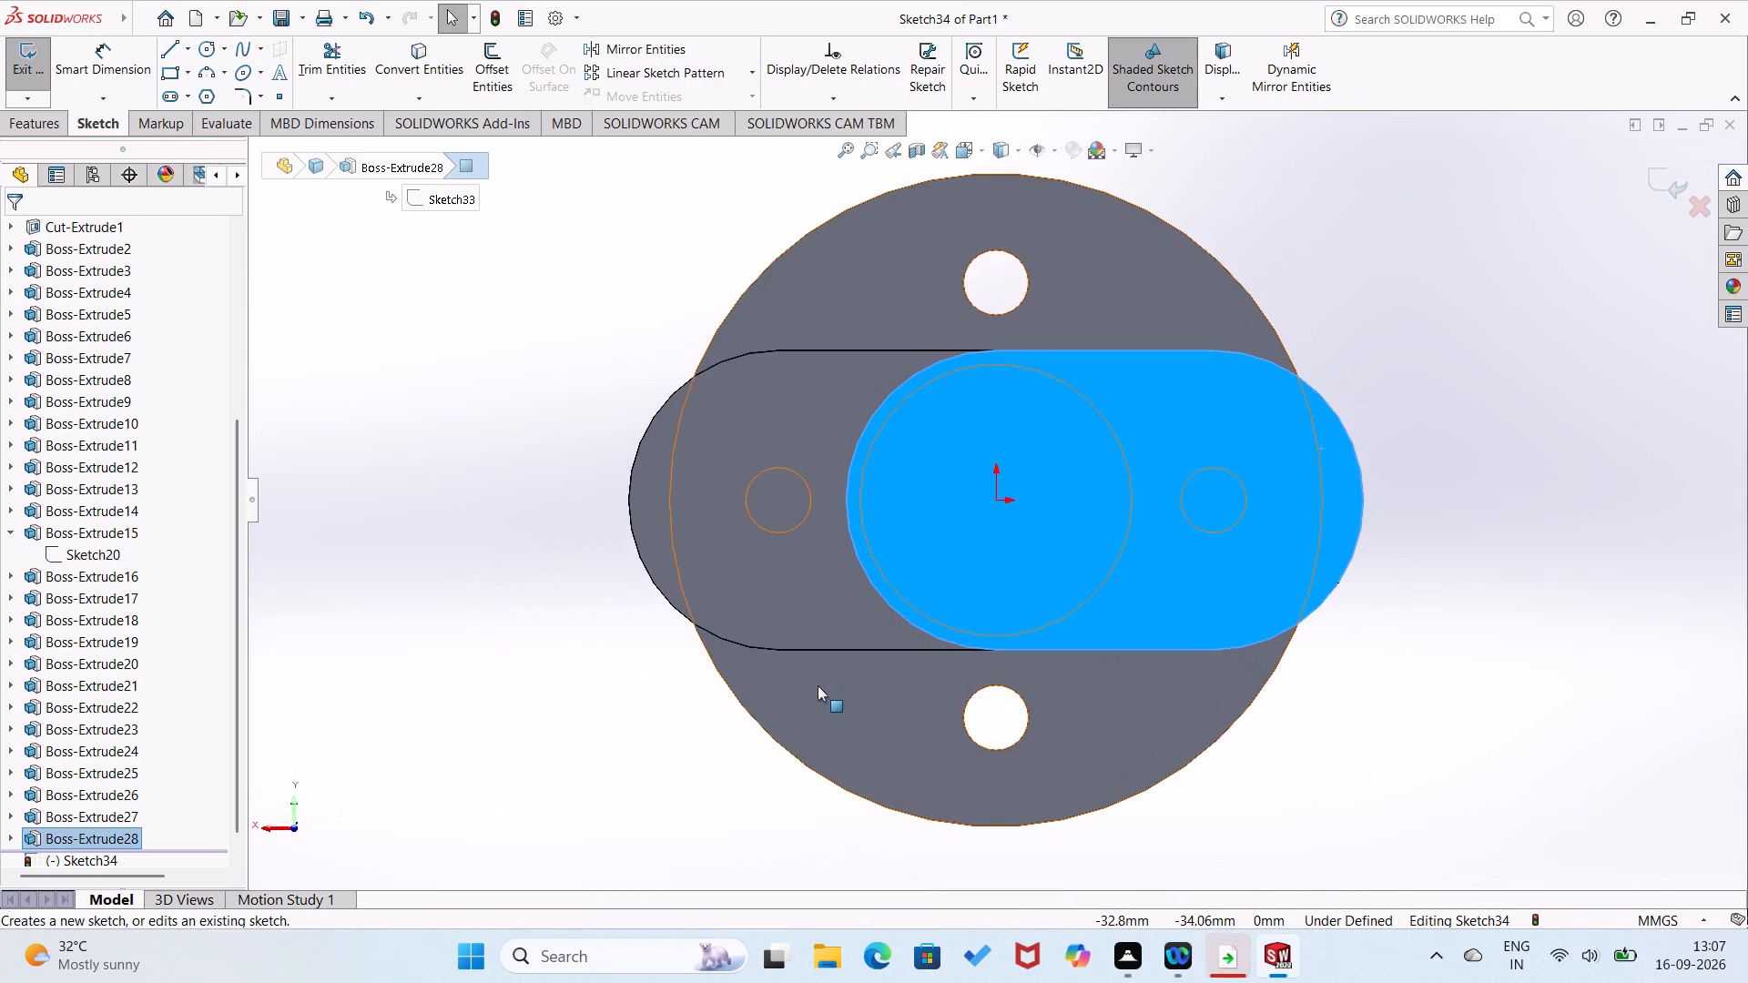
left_click(1448, 637)
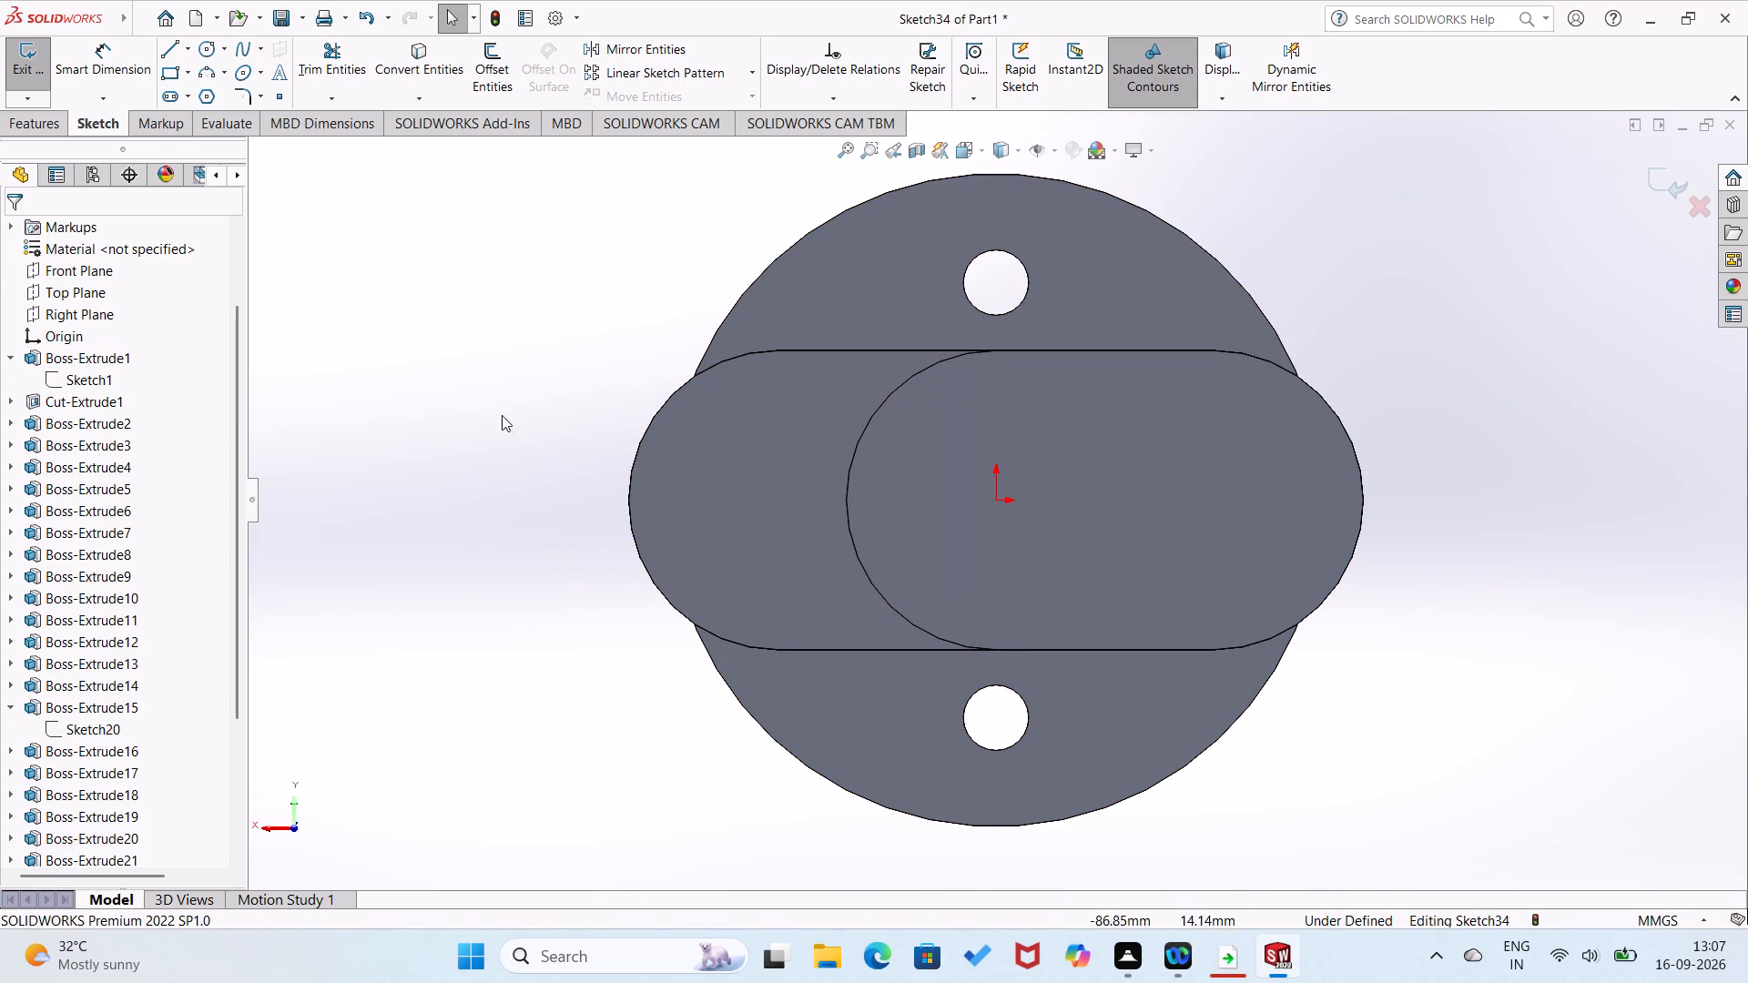
left_click(208, 54)
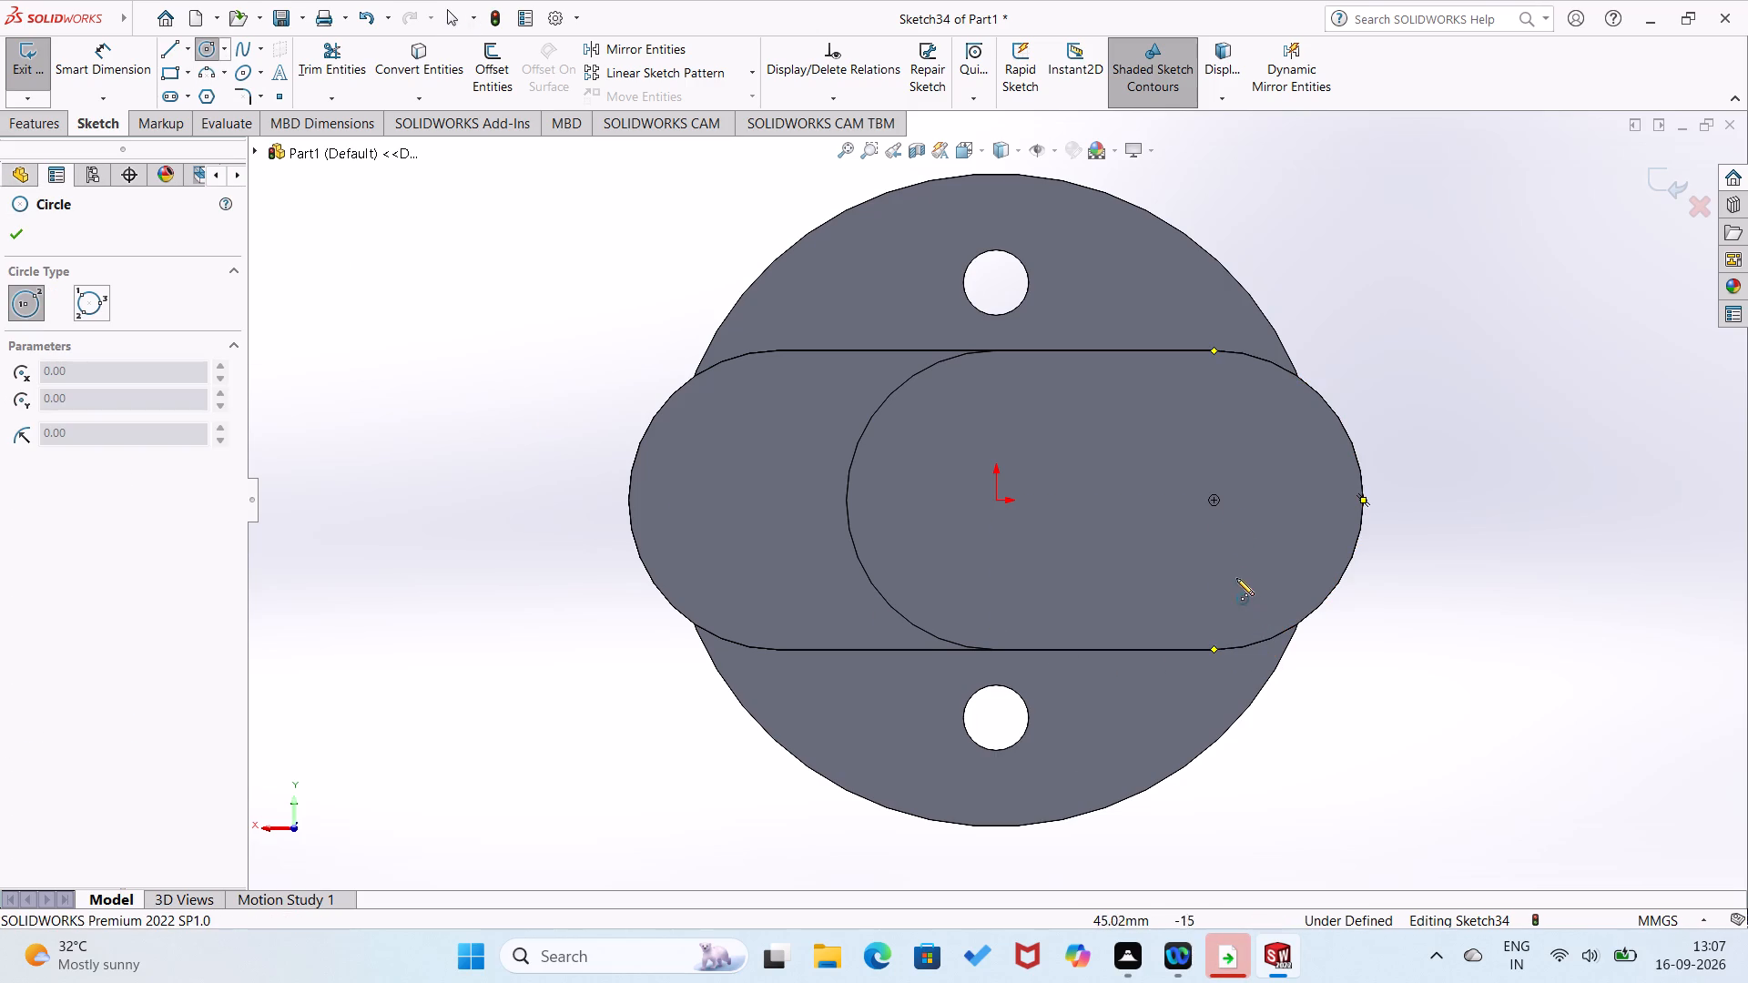
left_click(1212, 501)
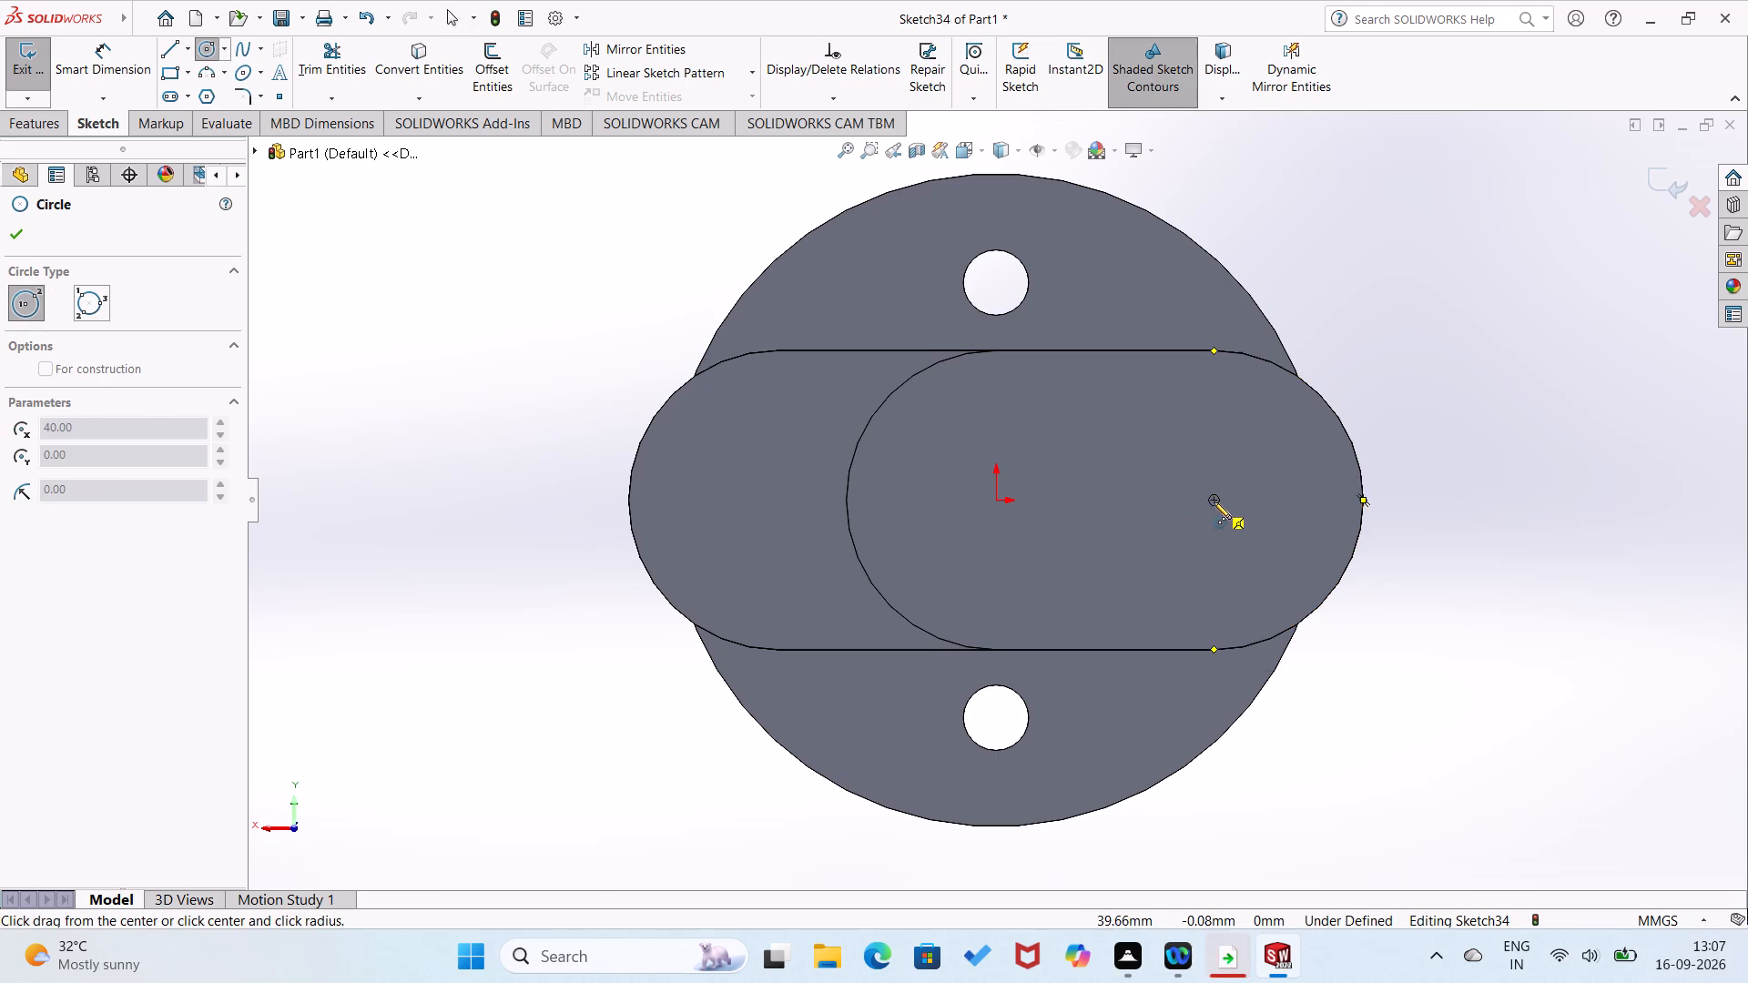
left_click(1235, 561)
Dimension the new circle's diameter and set it to 45 mm.
right_click_drag(1256, 567, 1308, 487)
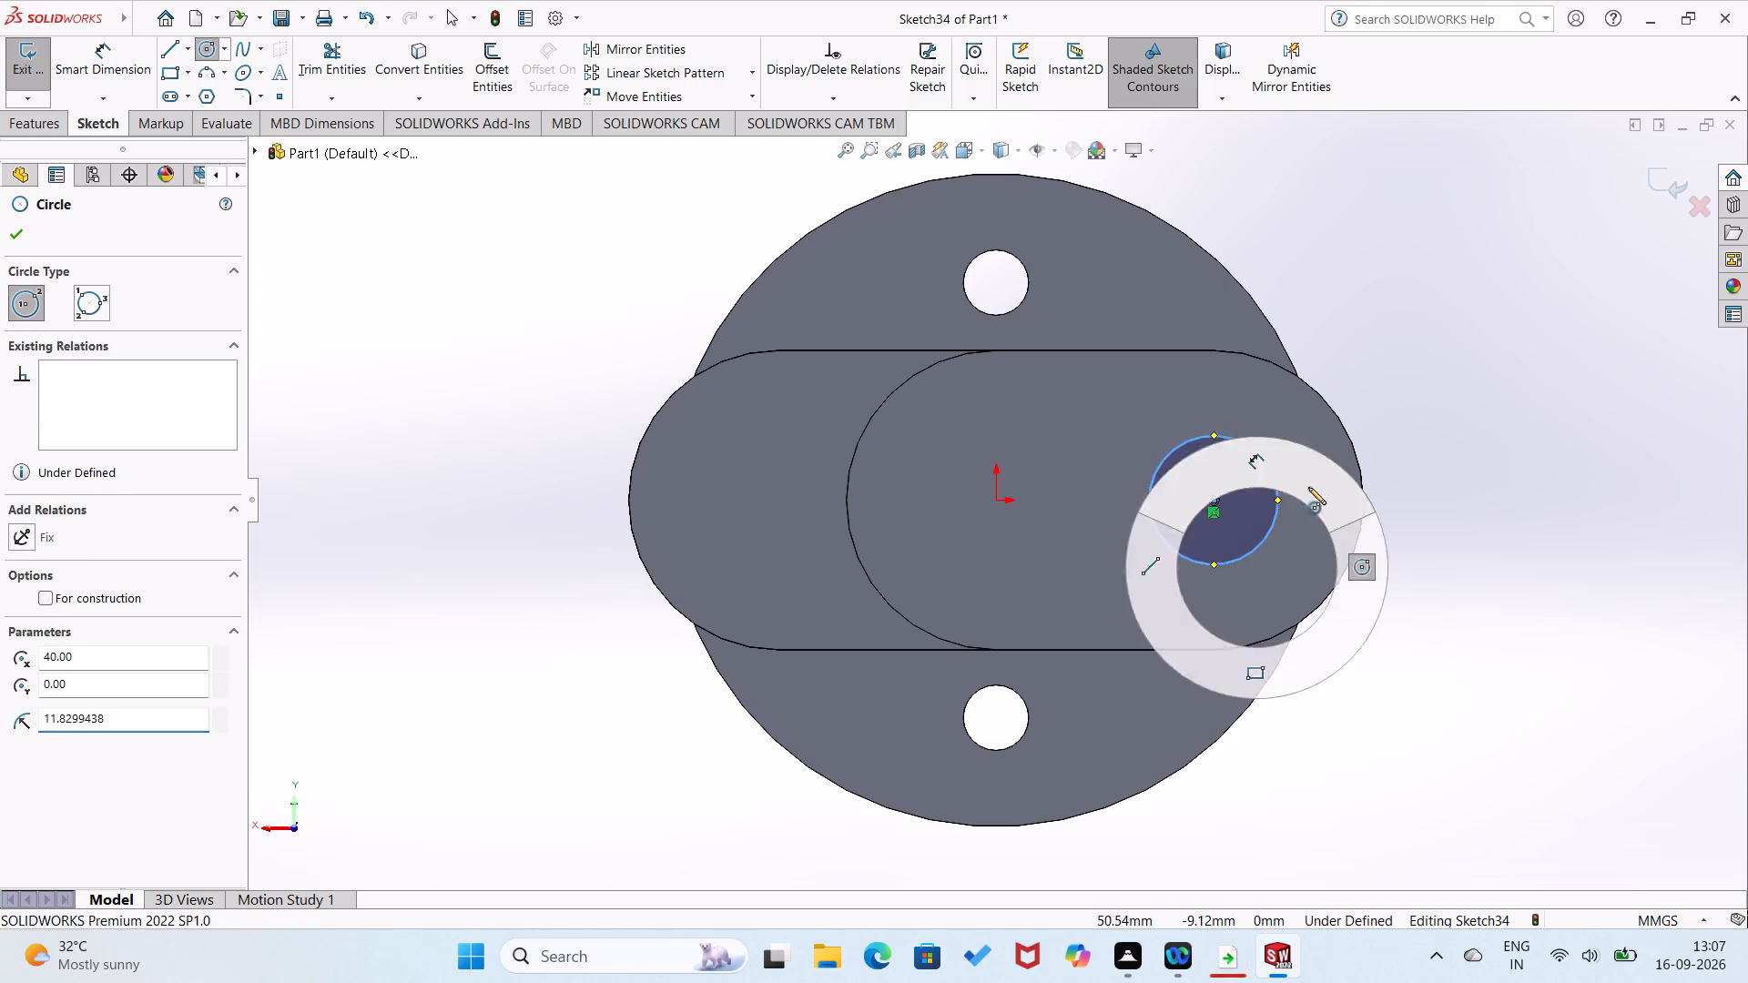
right_click_drag(1308, 487, 1321, 437)
left_click(1270, 537)
left_click(1326, 563)
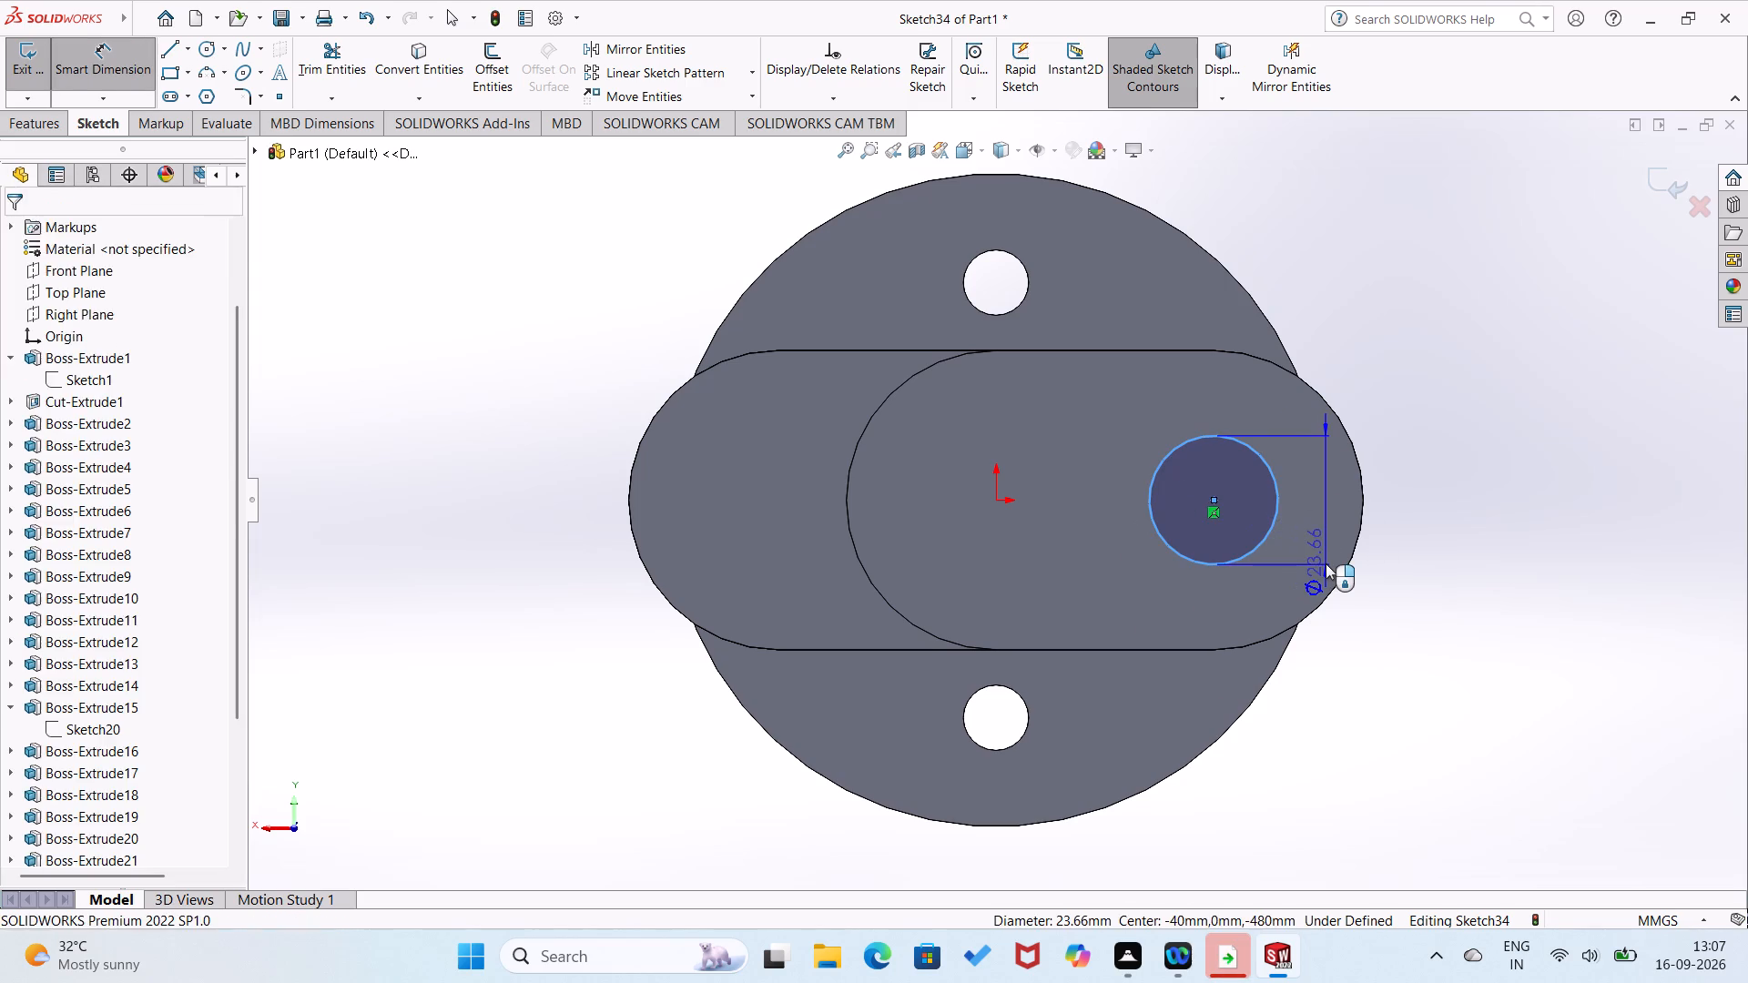
type("45")
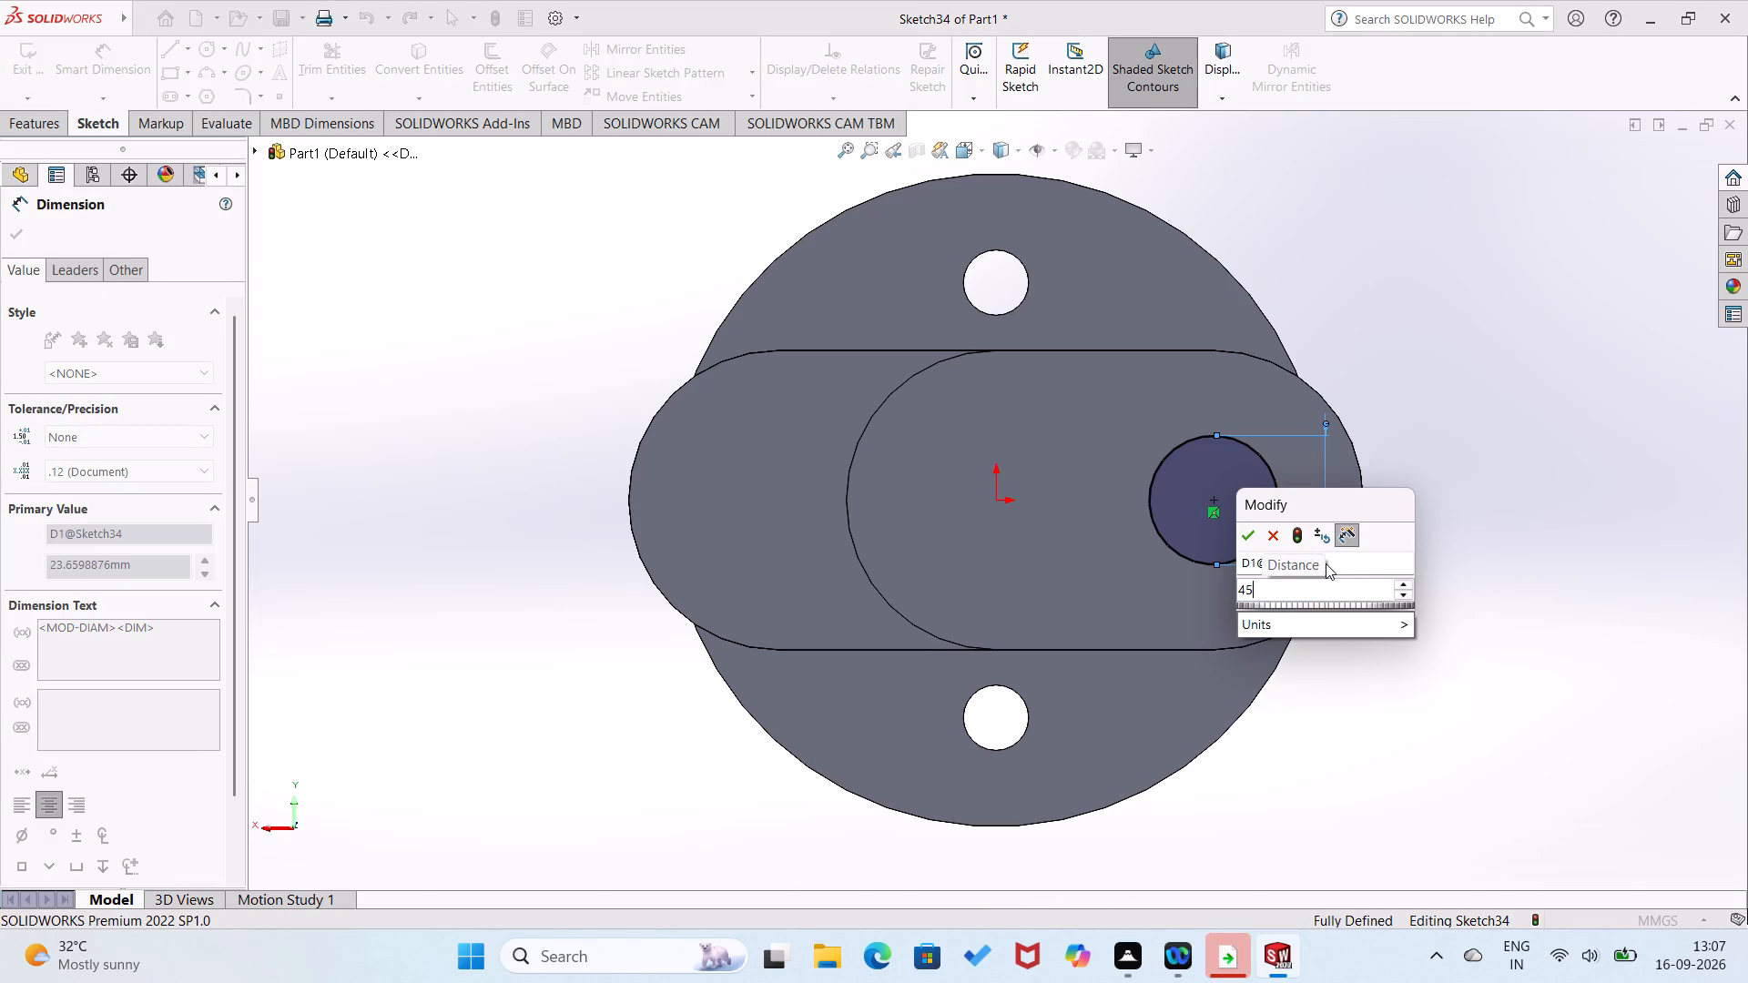
key("Return")
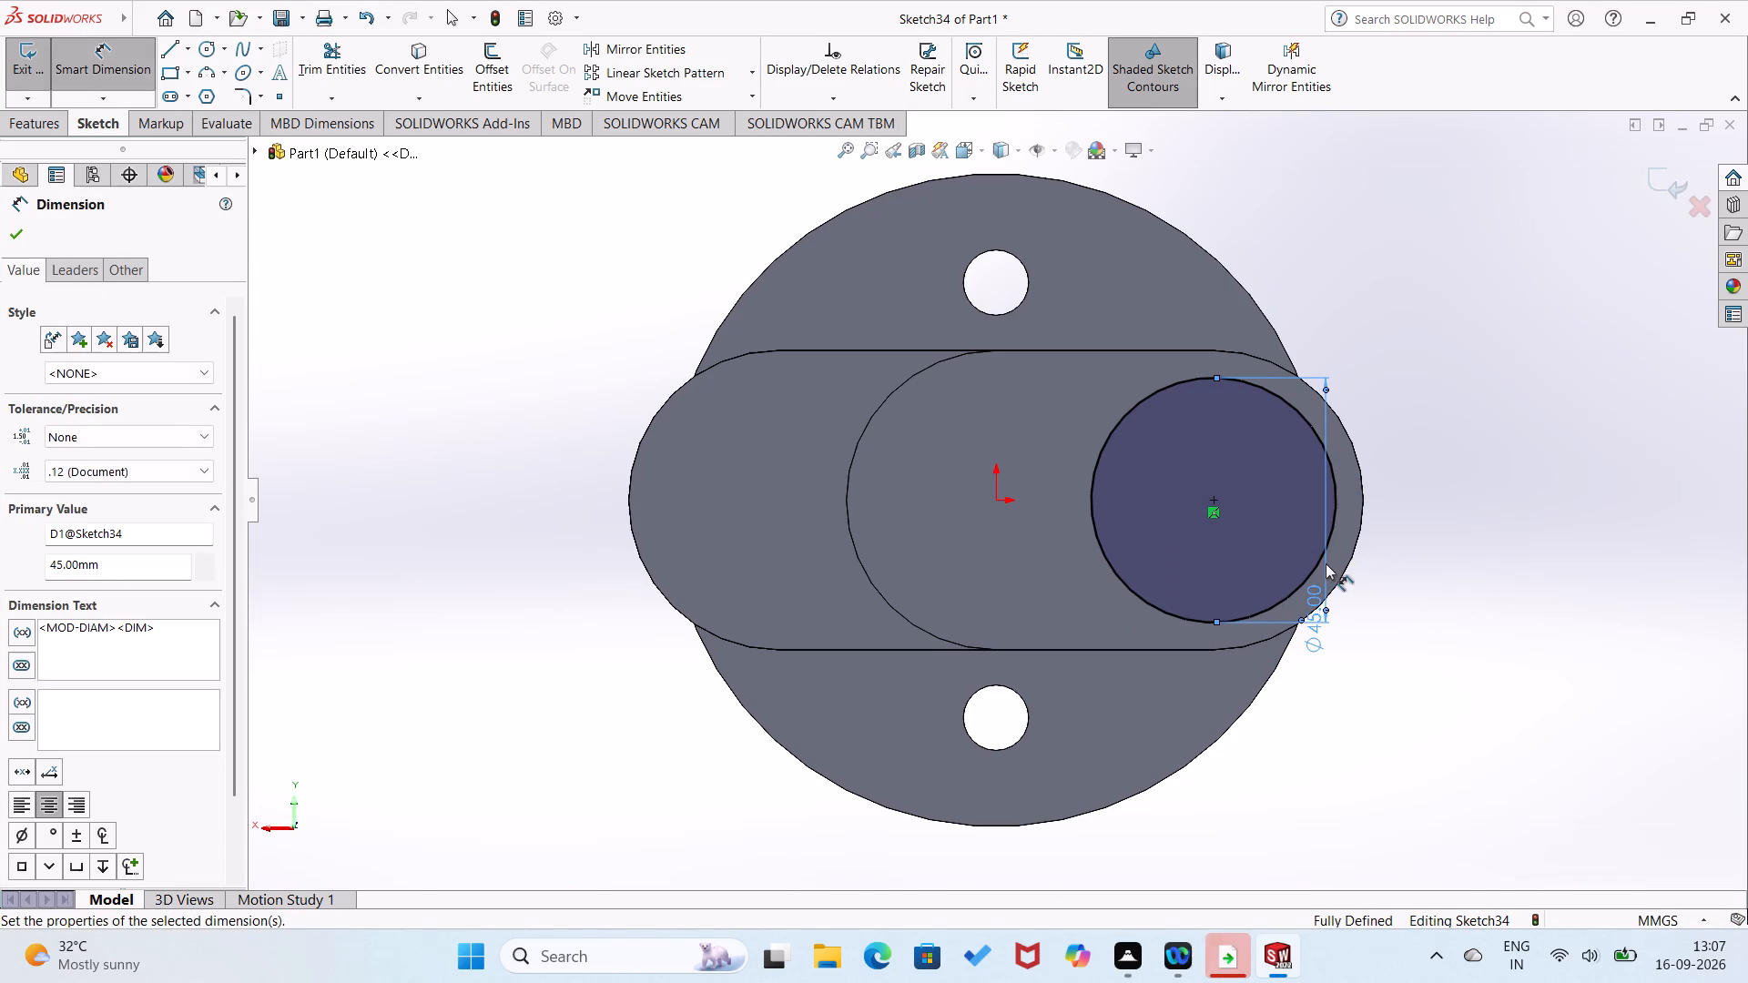
left_click(1408, 652)
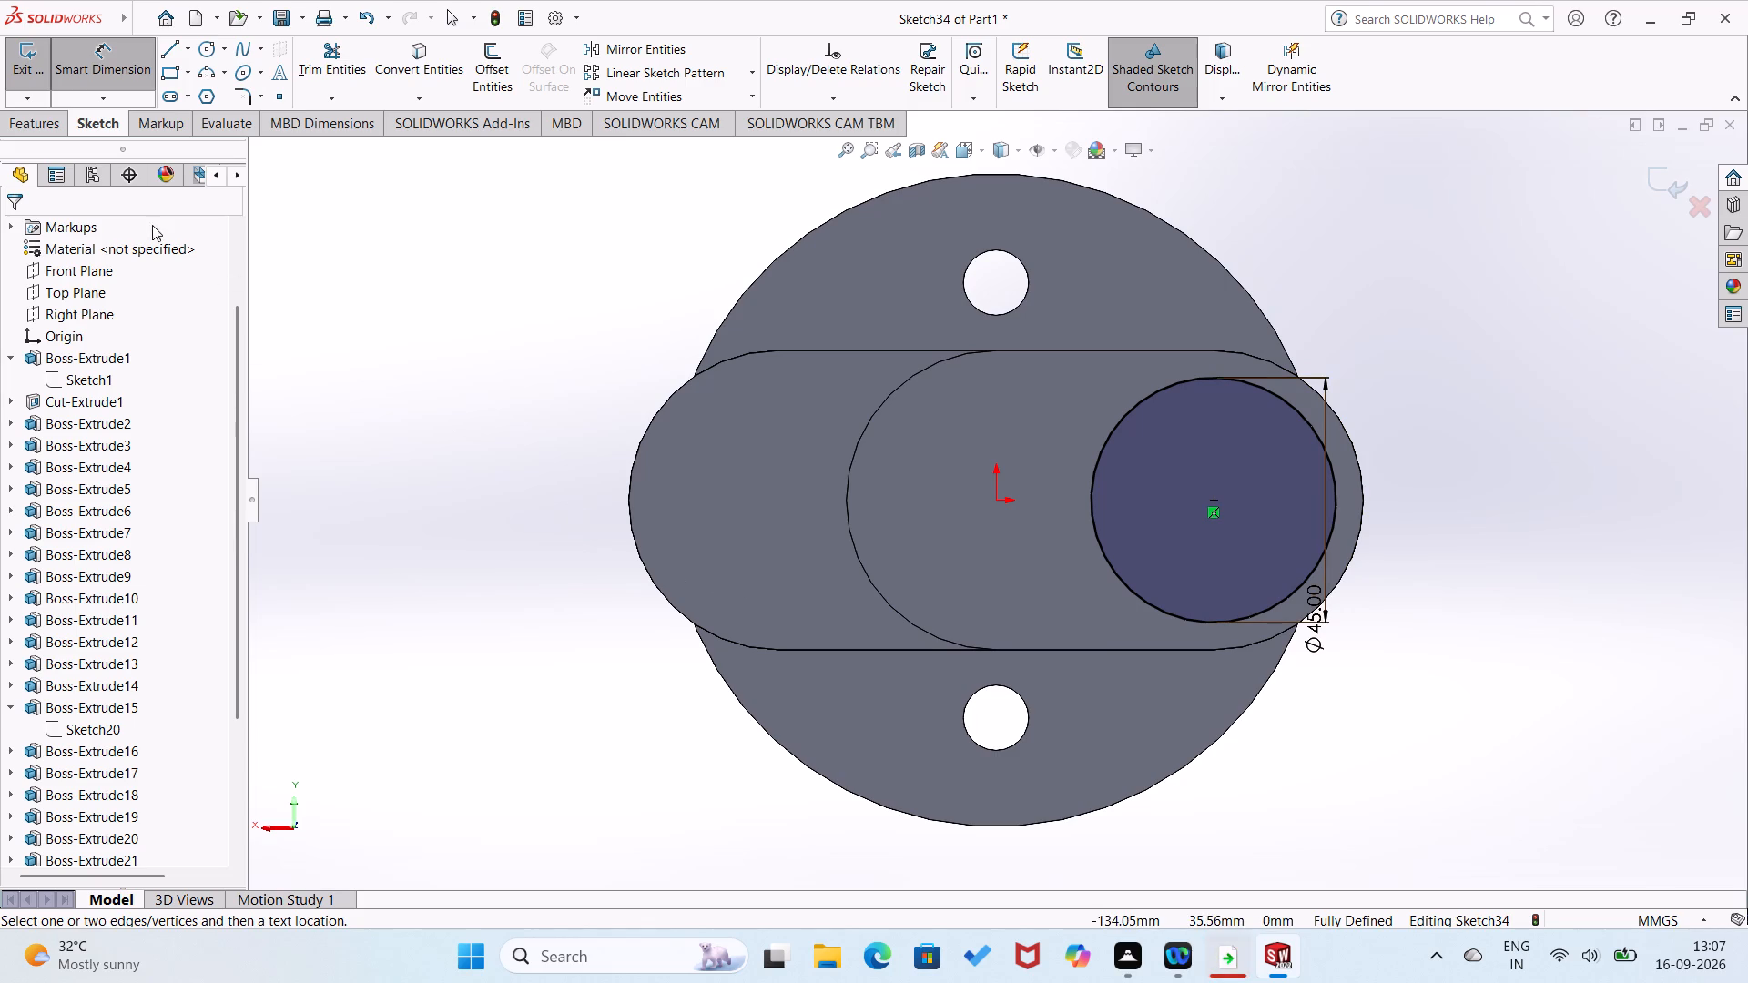
Extrude the 45 mm circle as a blind boss 40 mm deep, merged with the body.
left_click(35, 132)
left_click(46, 58)
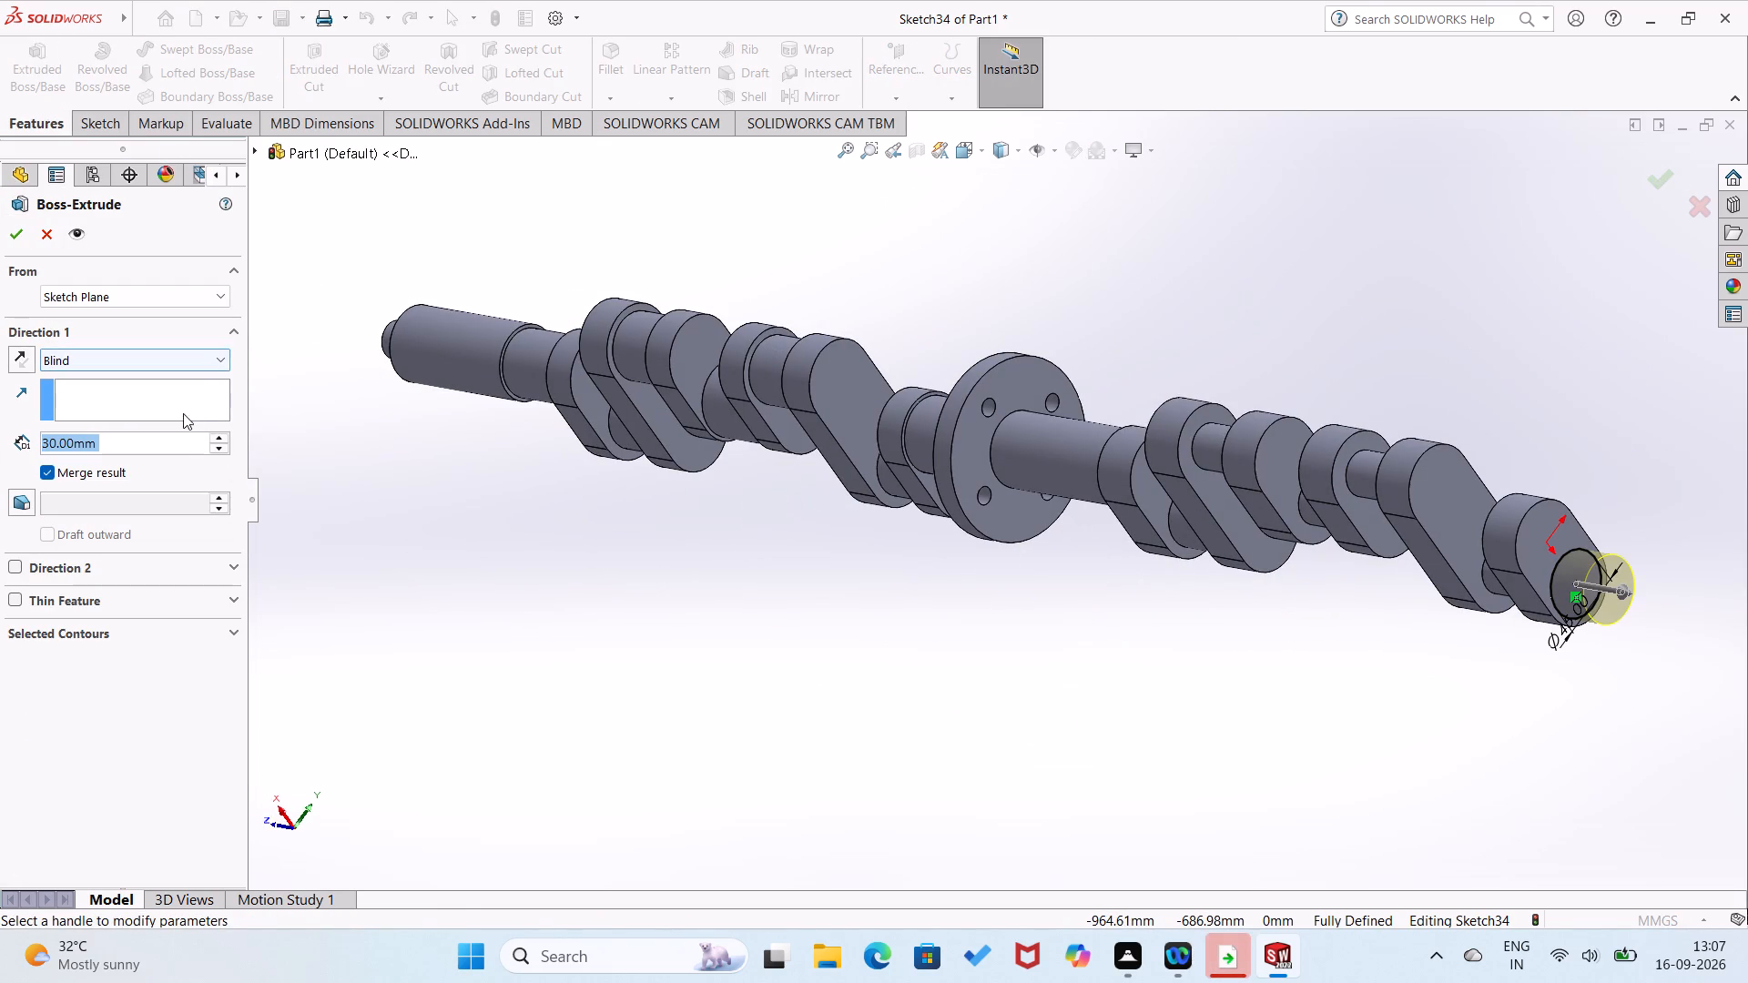
type("40")
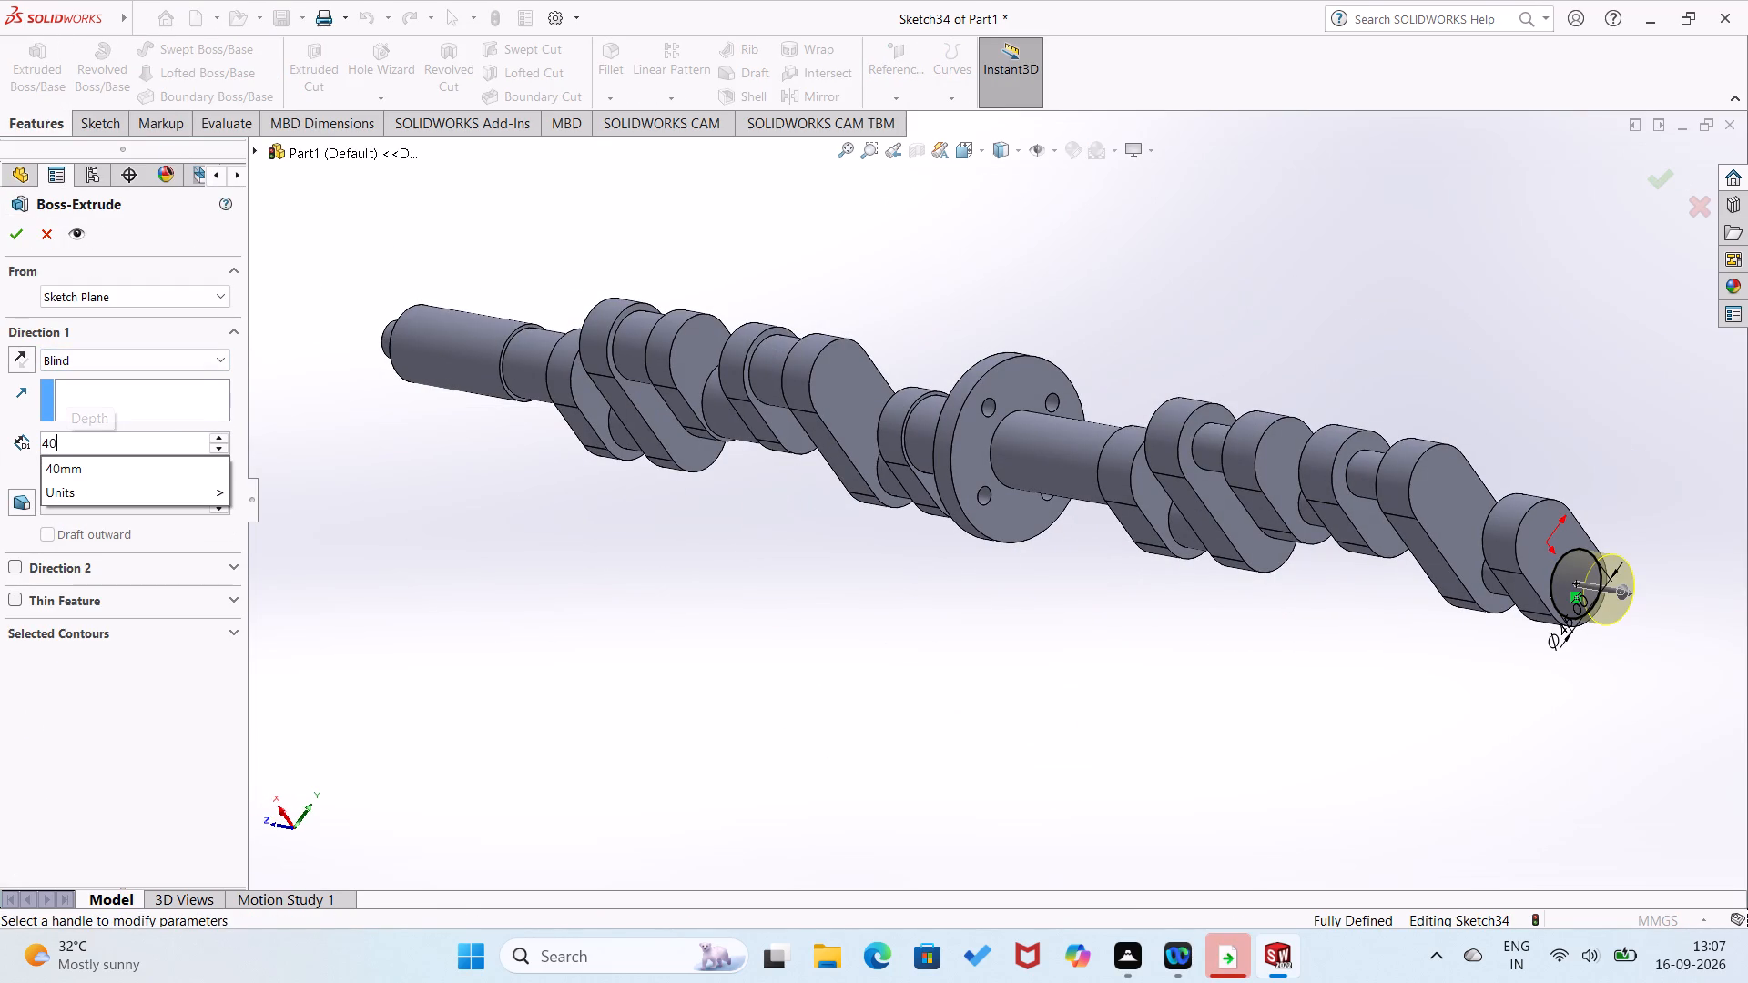
left_click(20, 231)
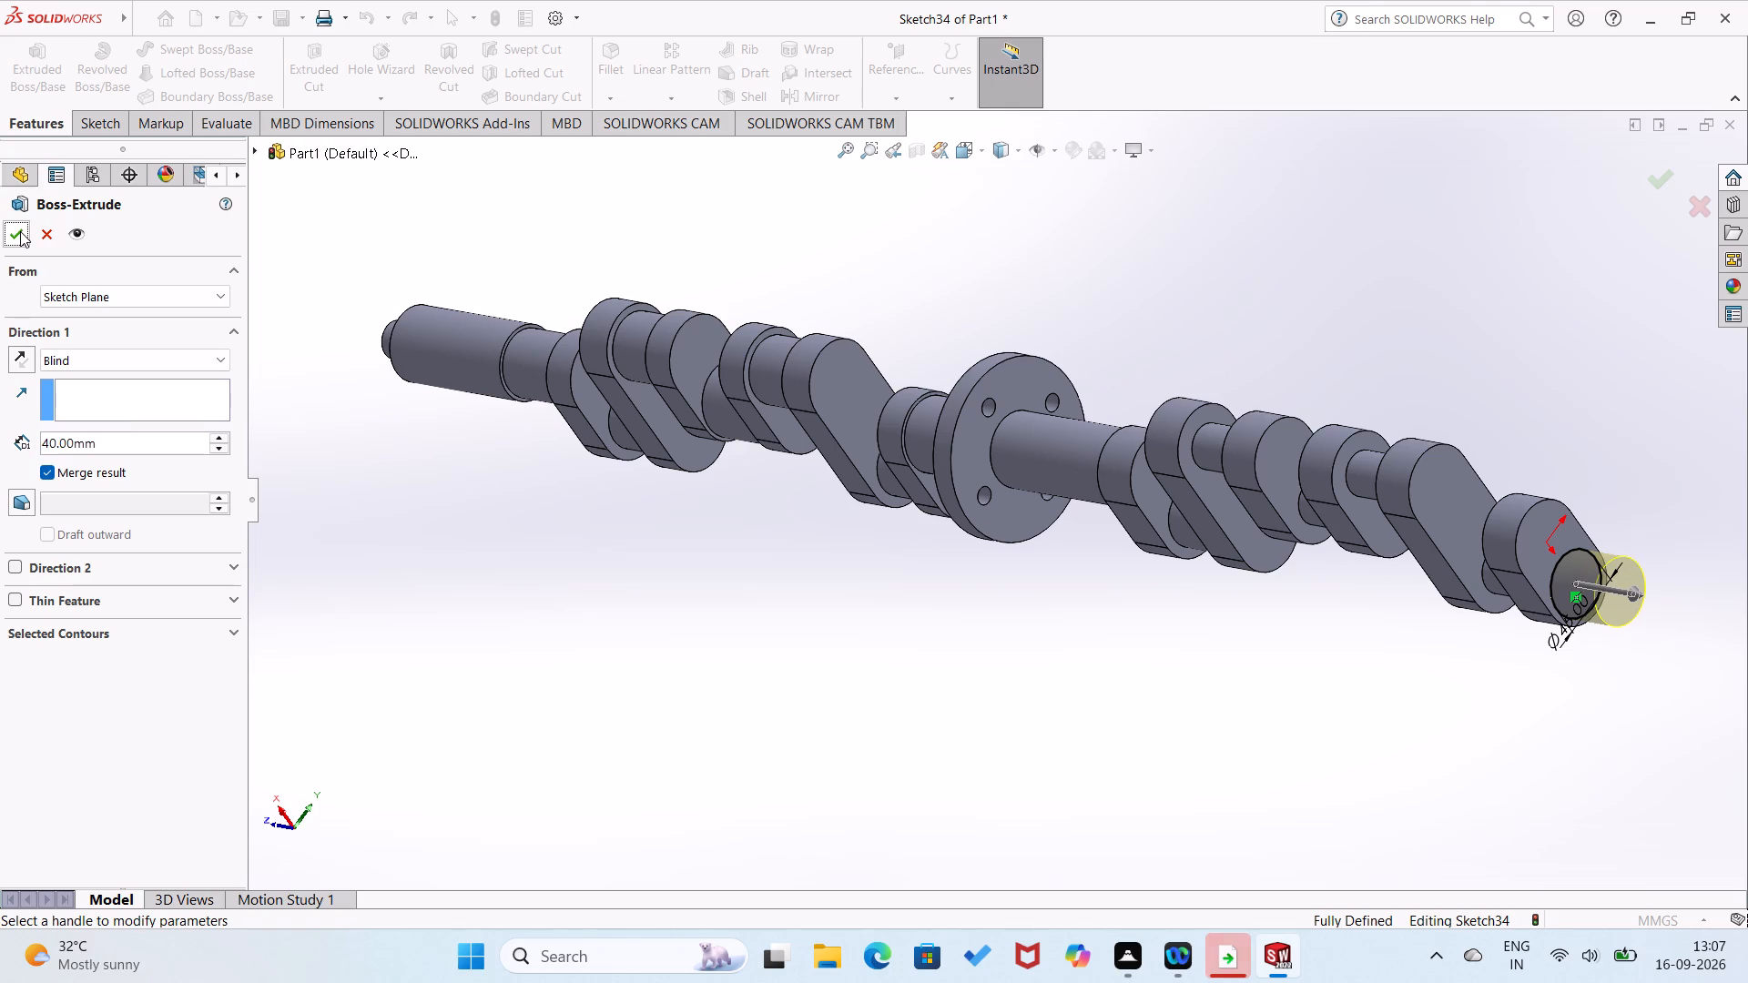
Complete the 40 mm blind boss extrusion of the 45 mm circle on the last web.
left_click(24, 230)
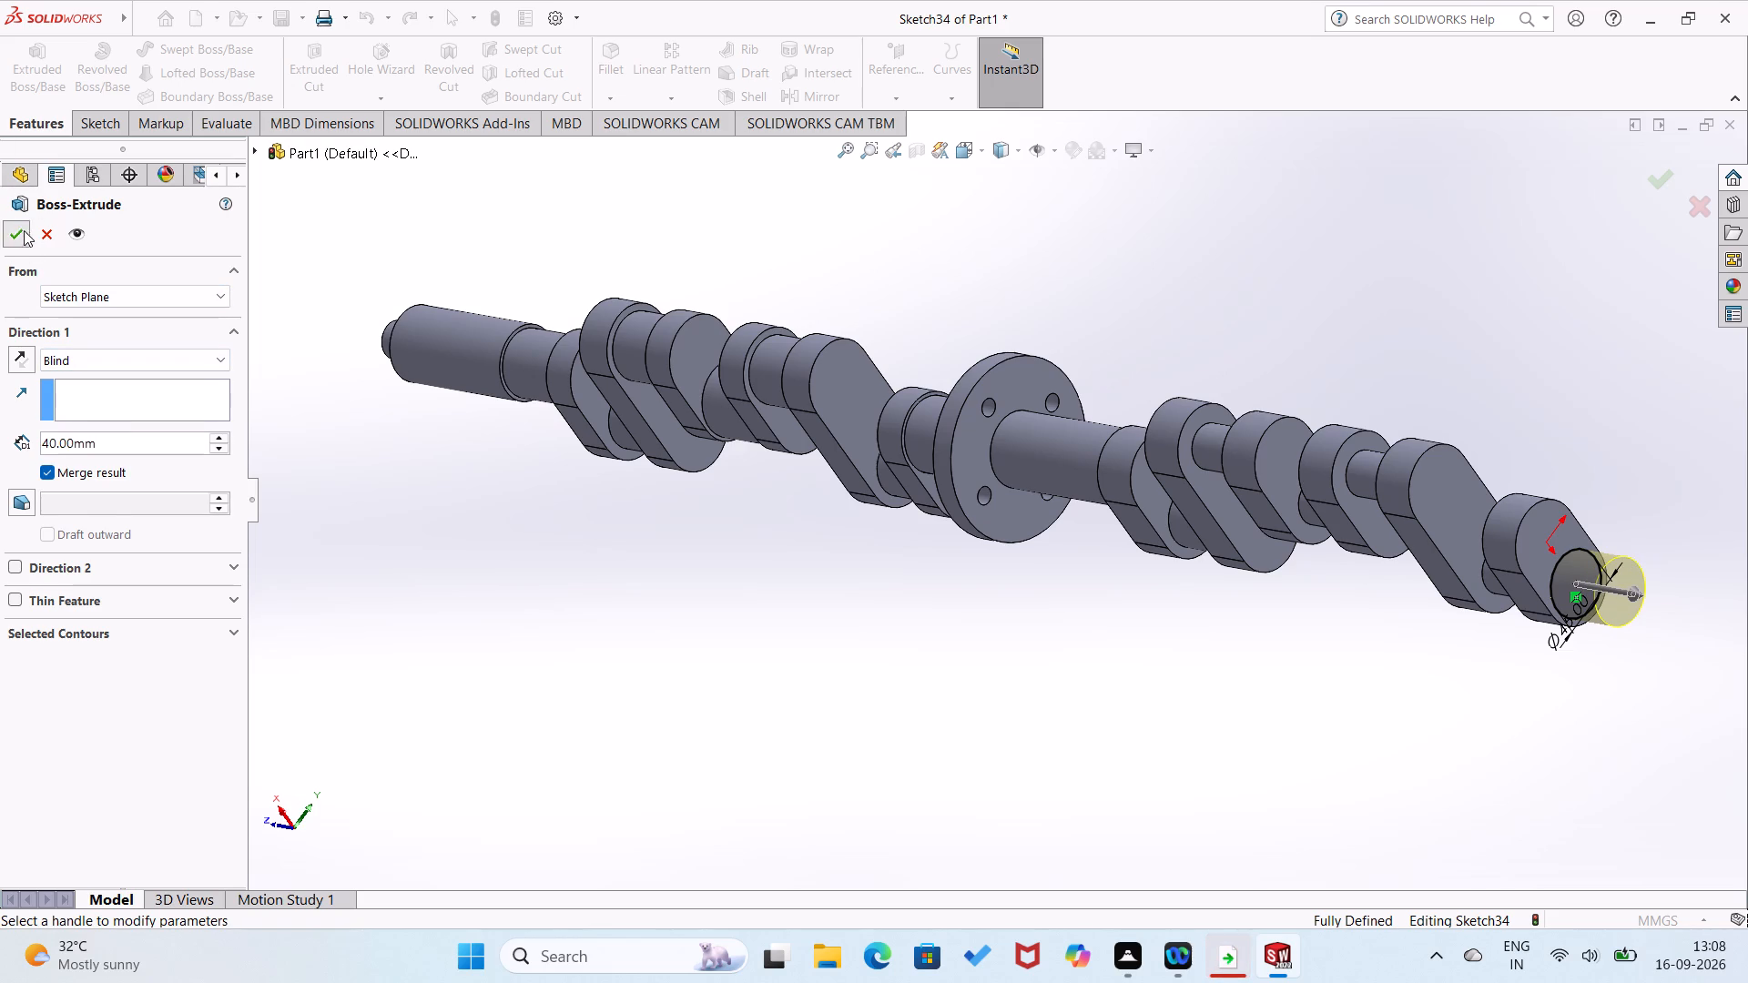
left_click(362, 493)
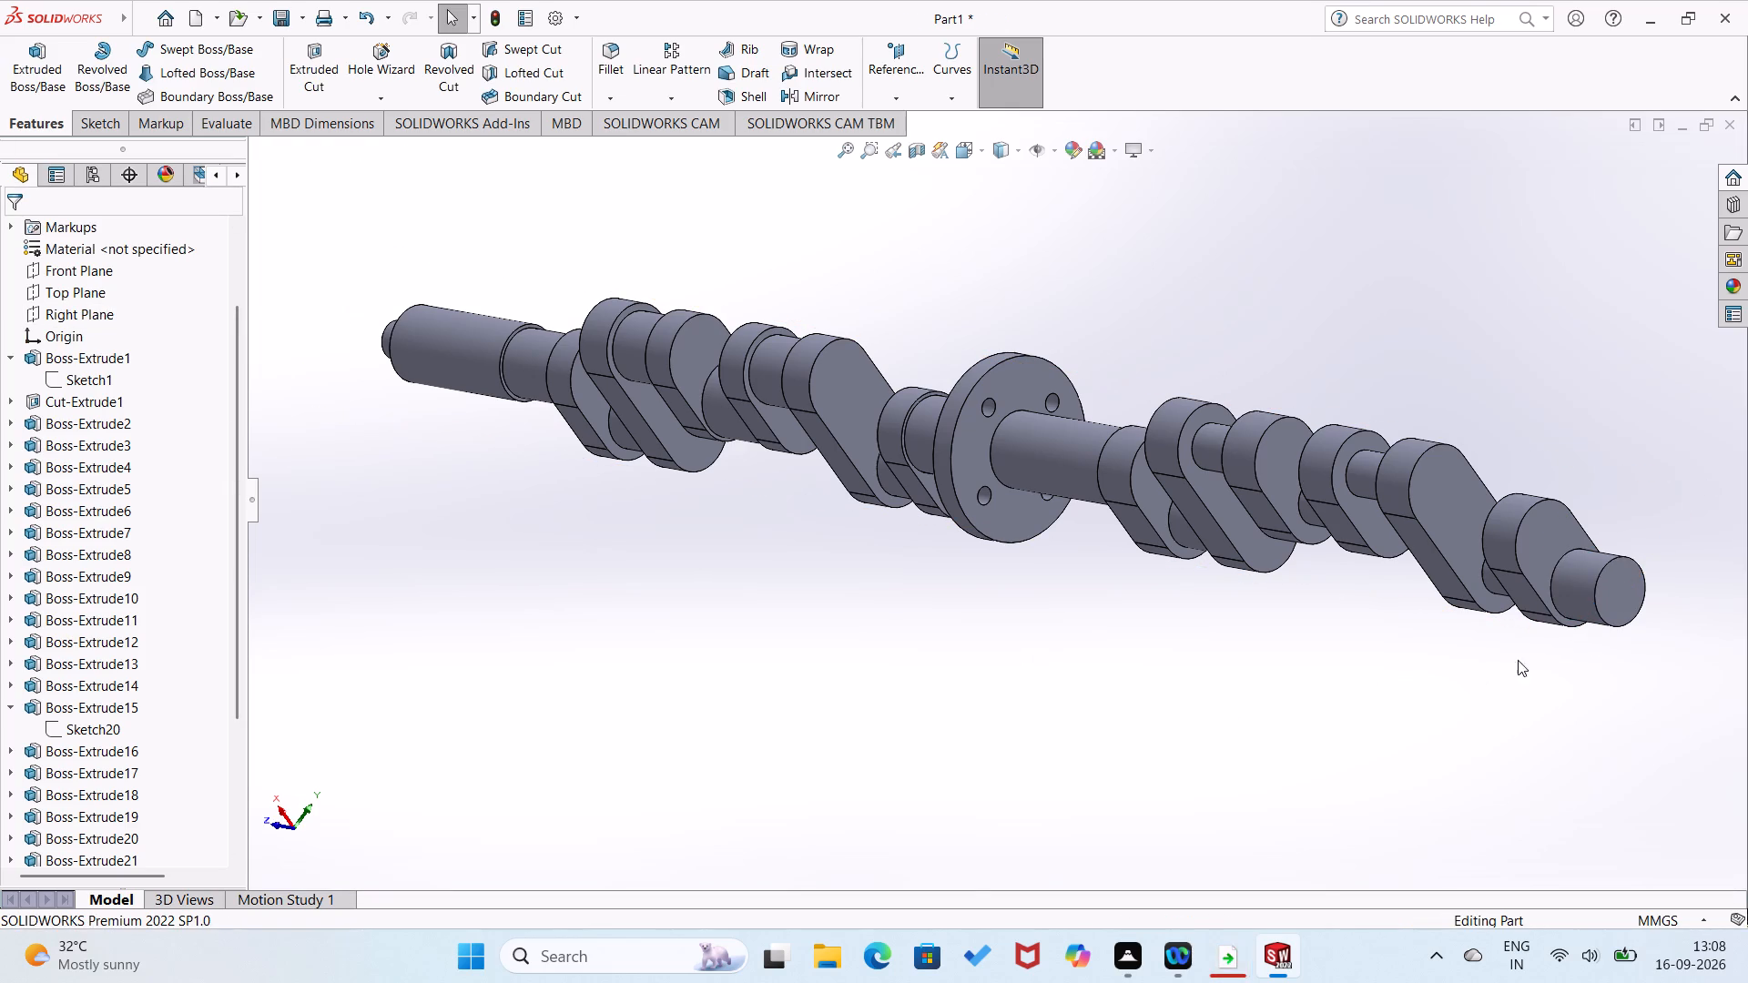
On the new journal's end face, sketch a circle about 40 mm in diameter, concentric with the journal.
left_click(1638, 604)
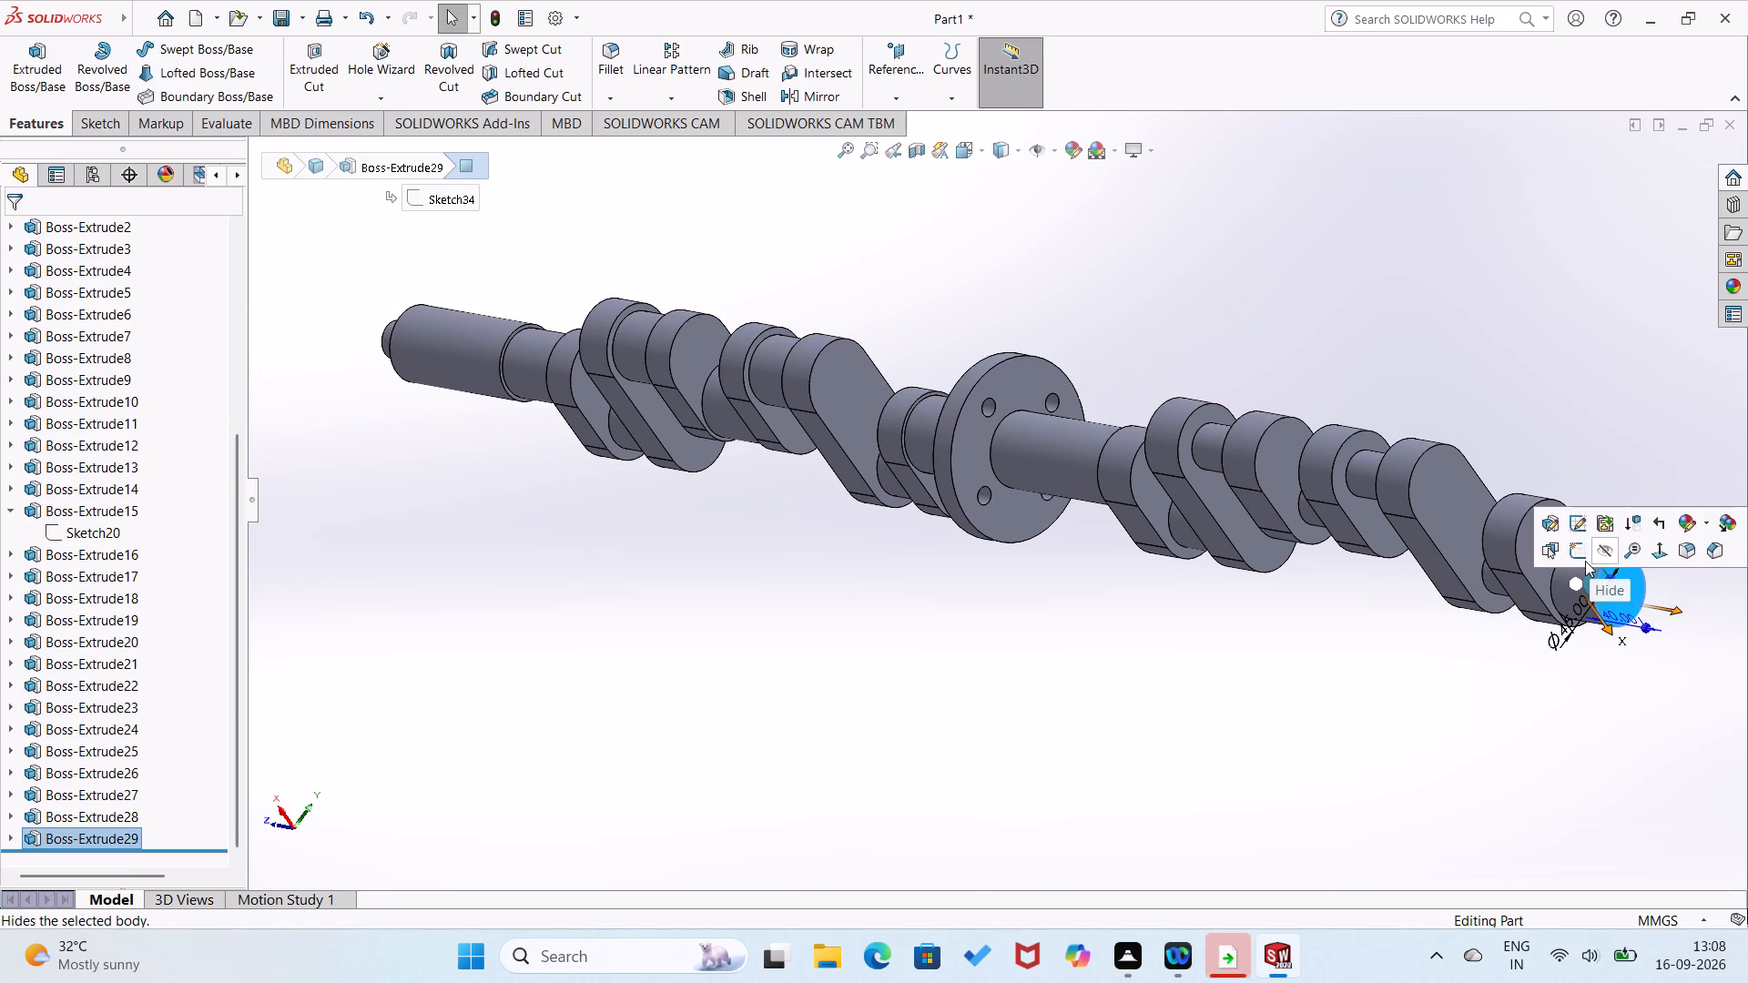
left_click(1585, 561)
left_click(1636, 577)
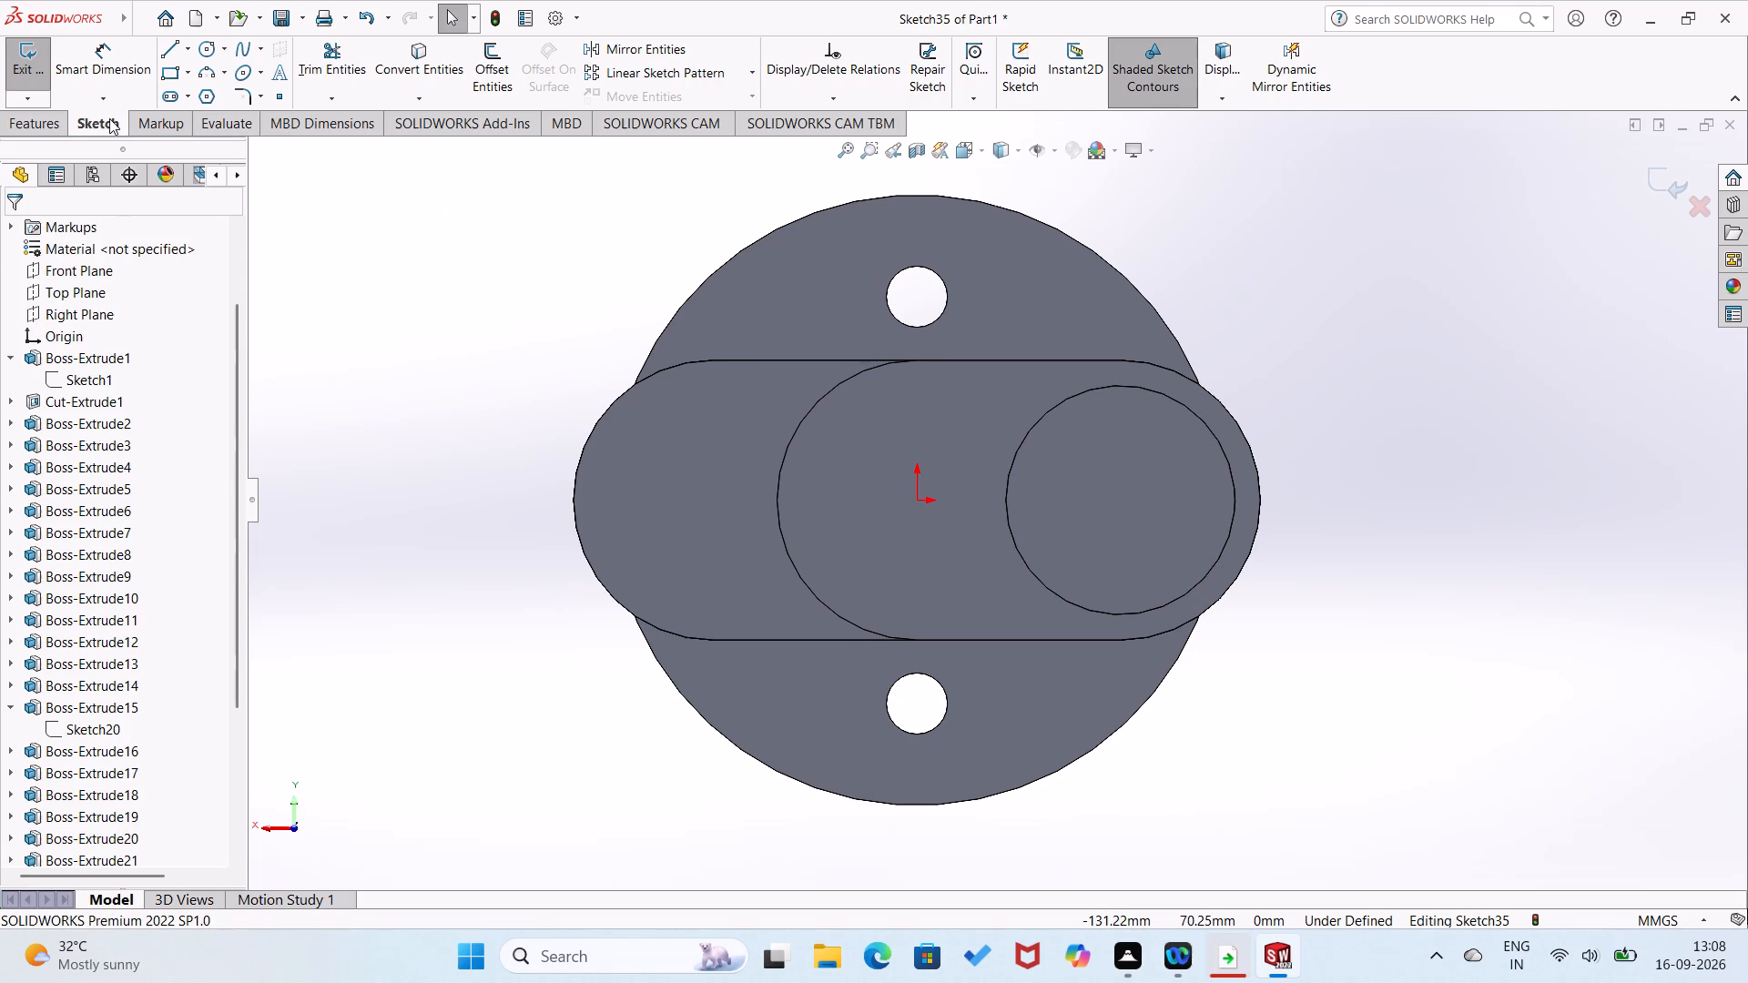
left_click(211, 49)
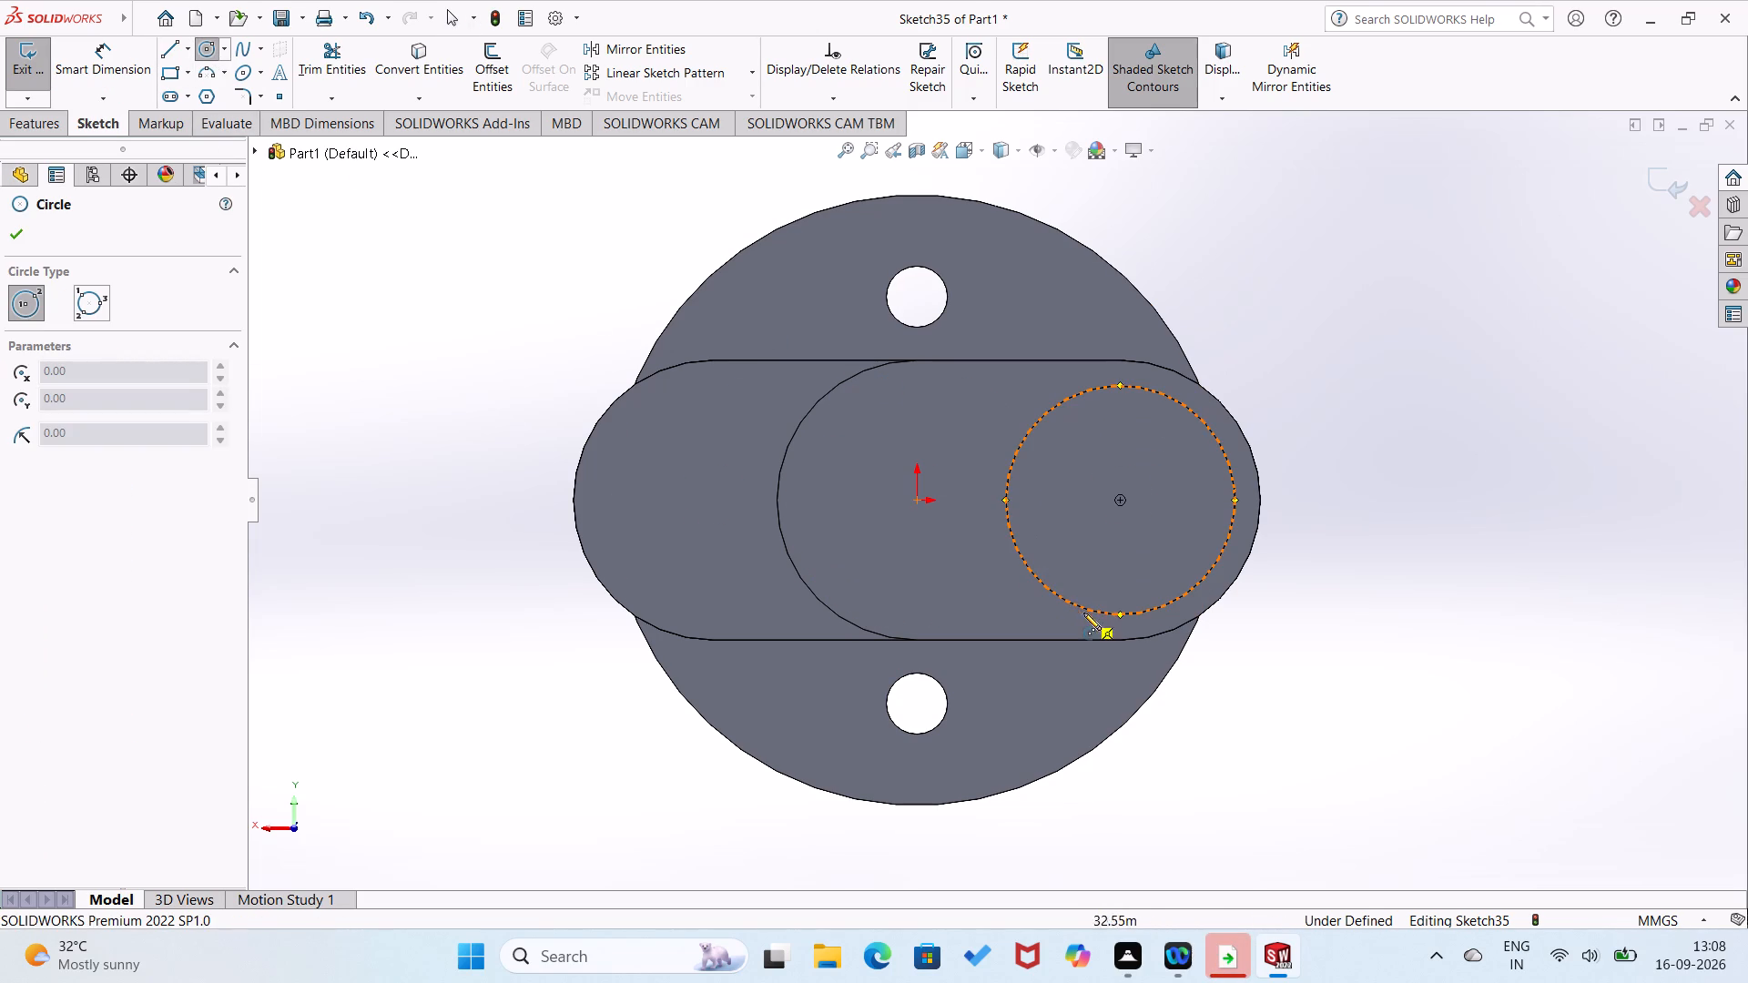
left_click(1123, 503)
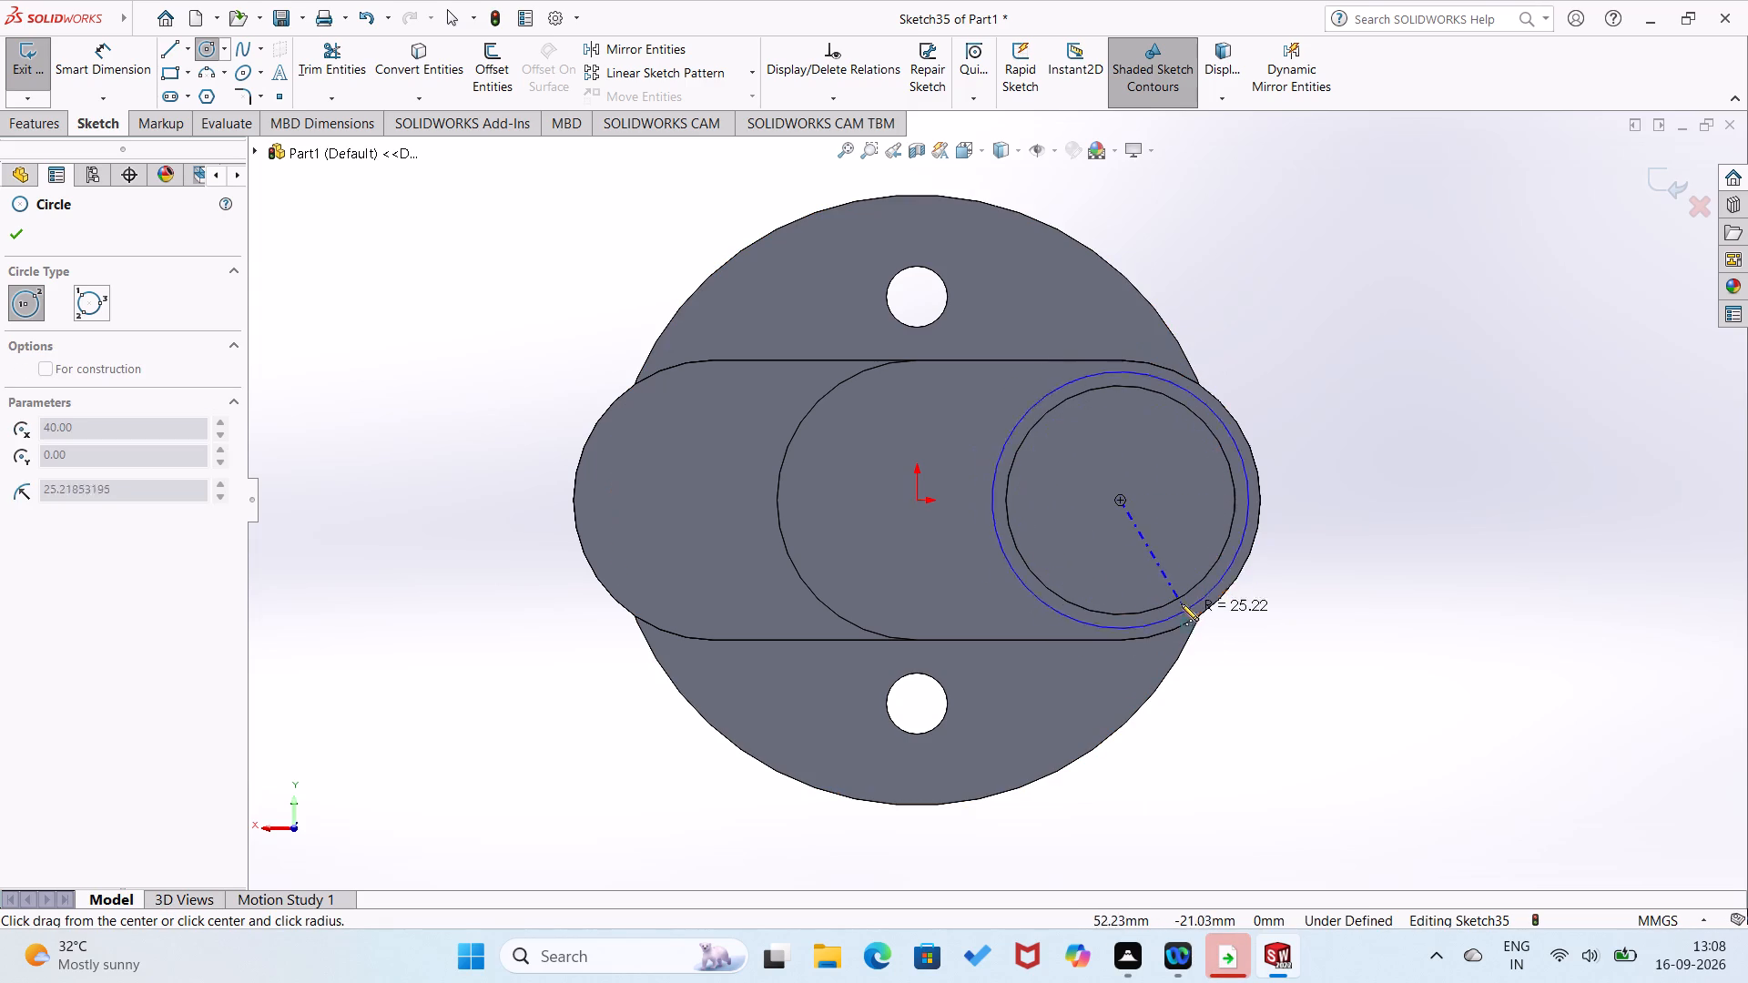
left_click(1169, 589)
Dimension the new circle's diameter and set it to 50 mm.
right_click_drag(1182, 591, 1261, 397)
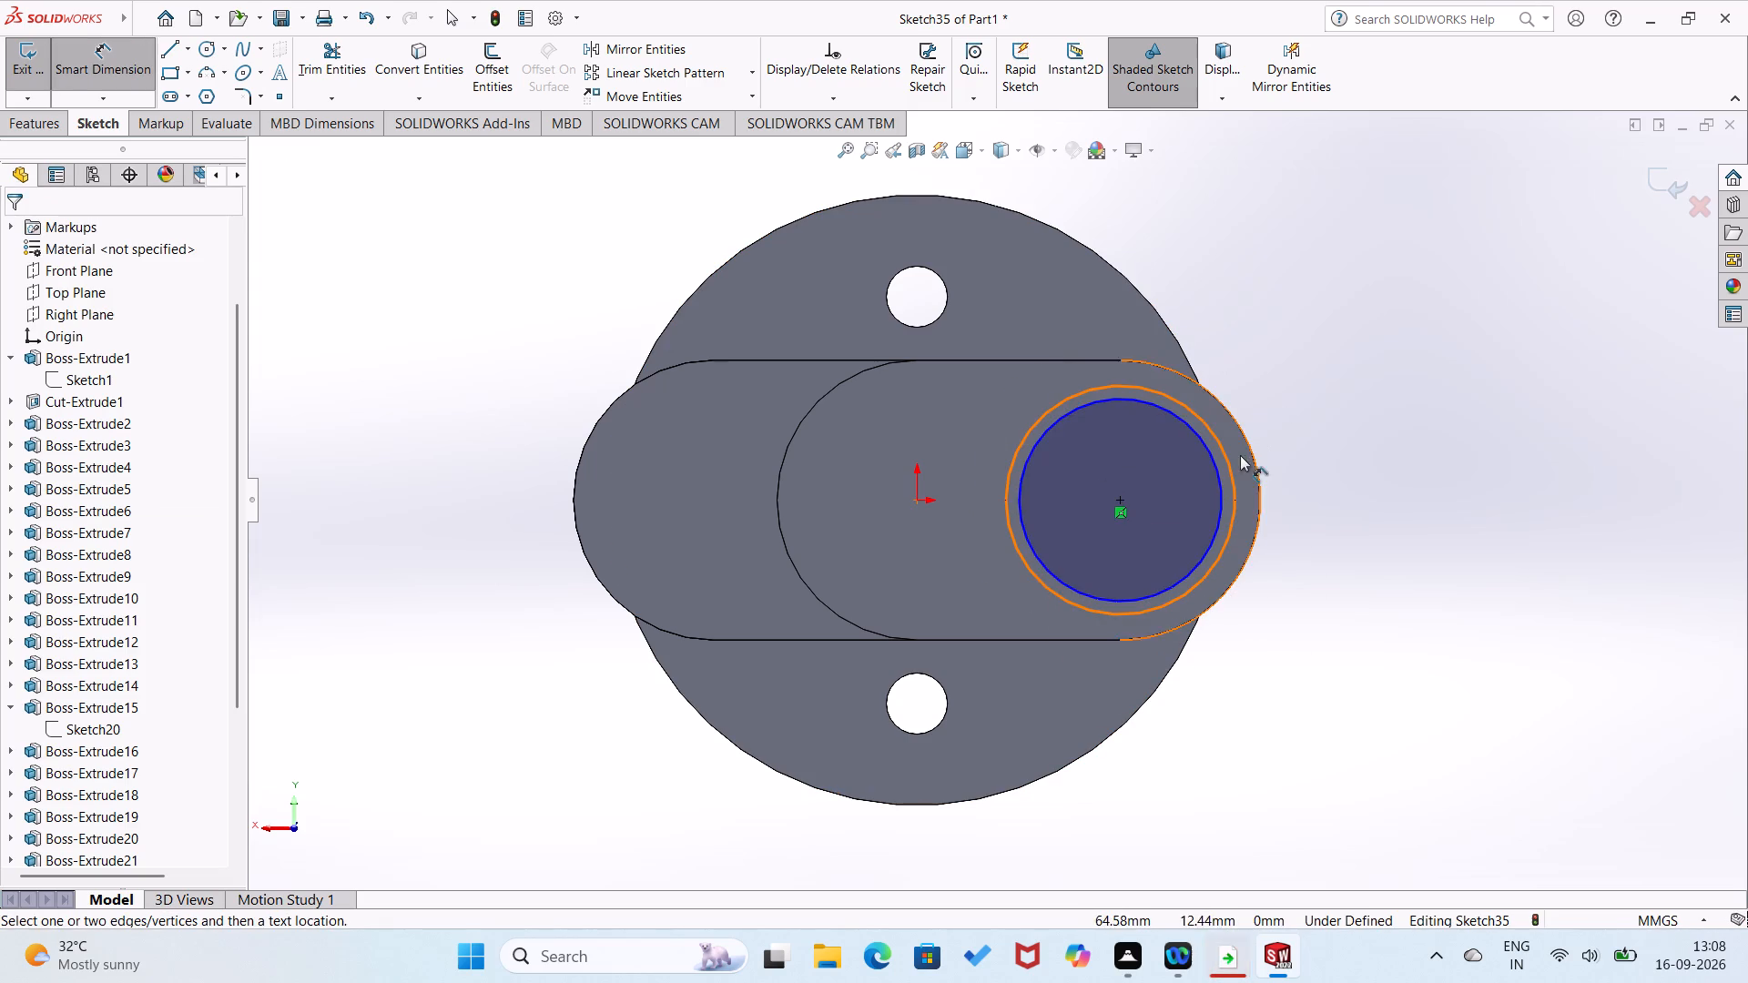
left_click(1222, 503)
left_click(1298, 511)
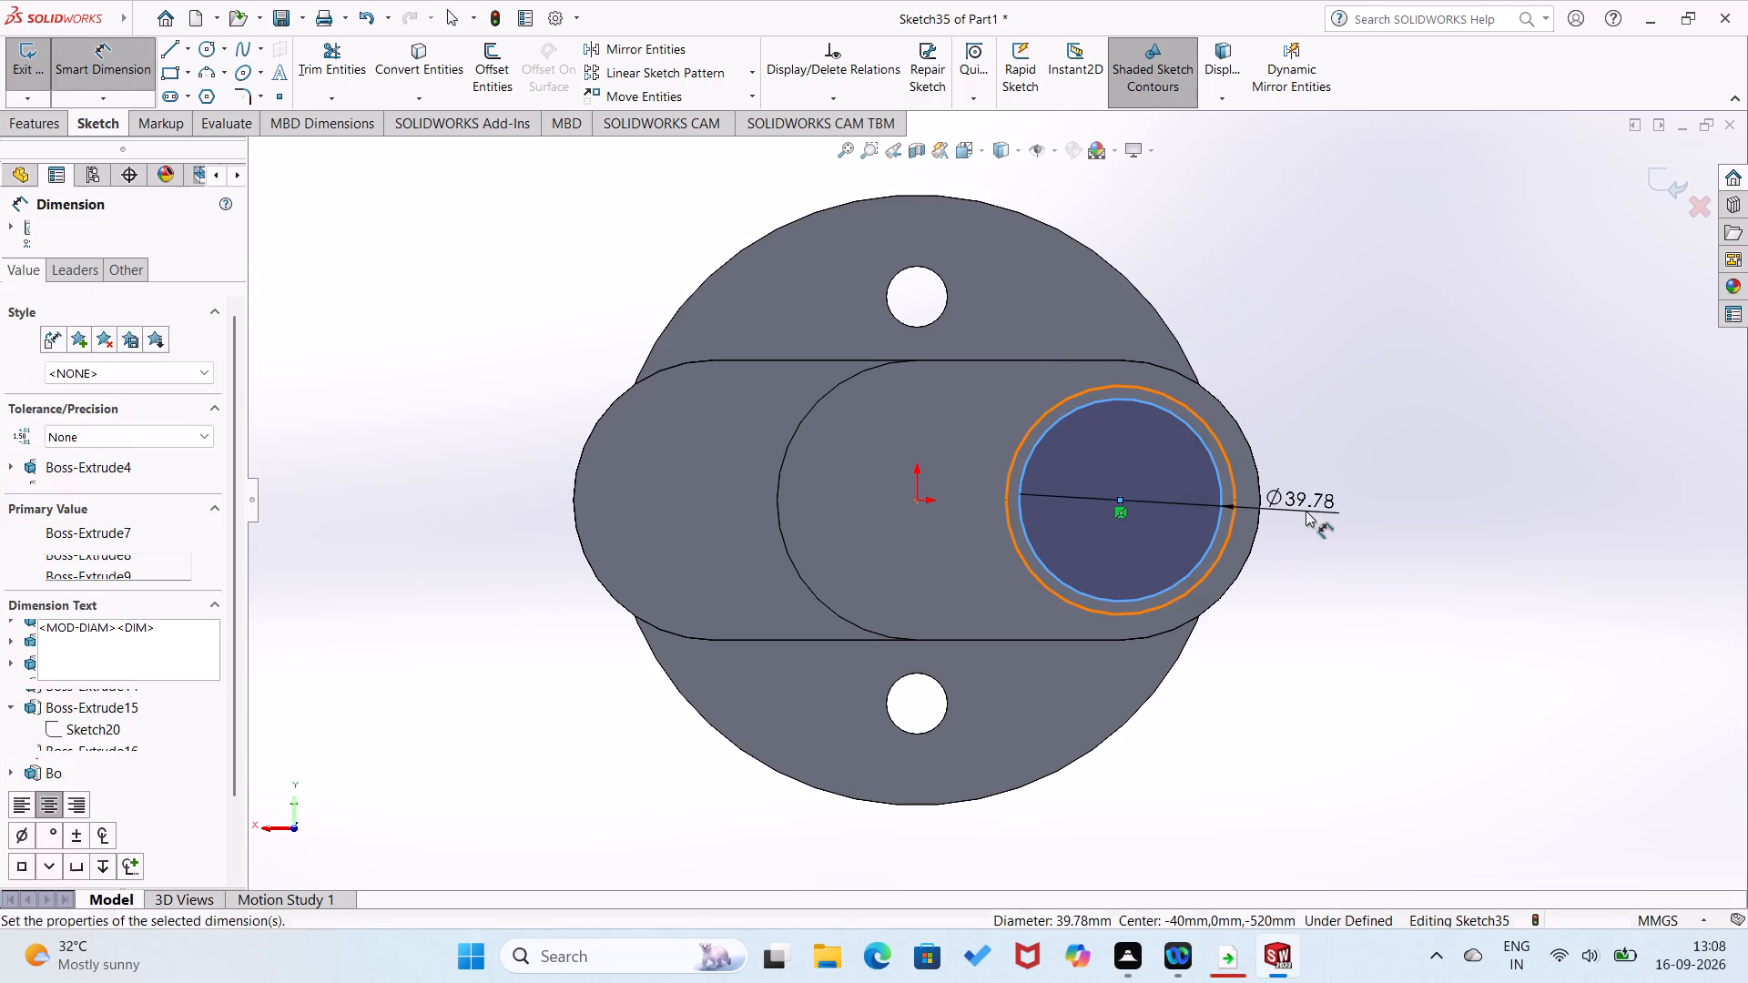
type("50")
key("Return")
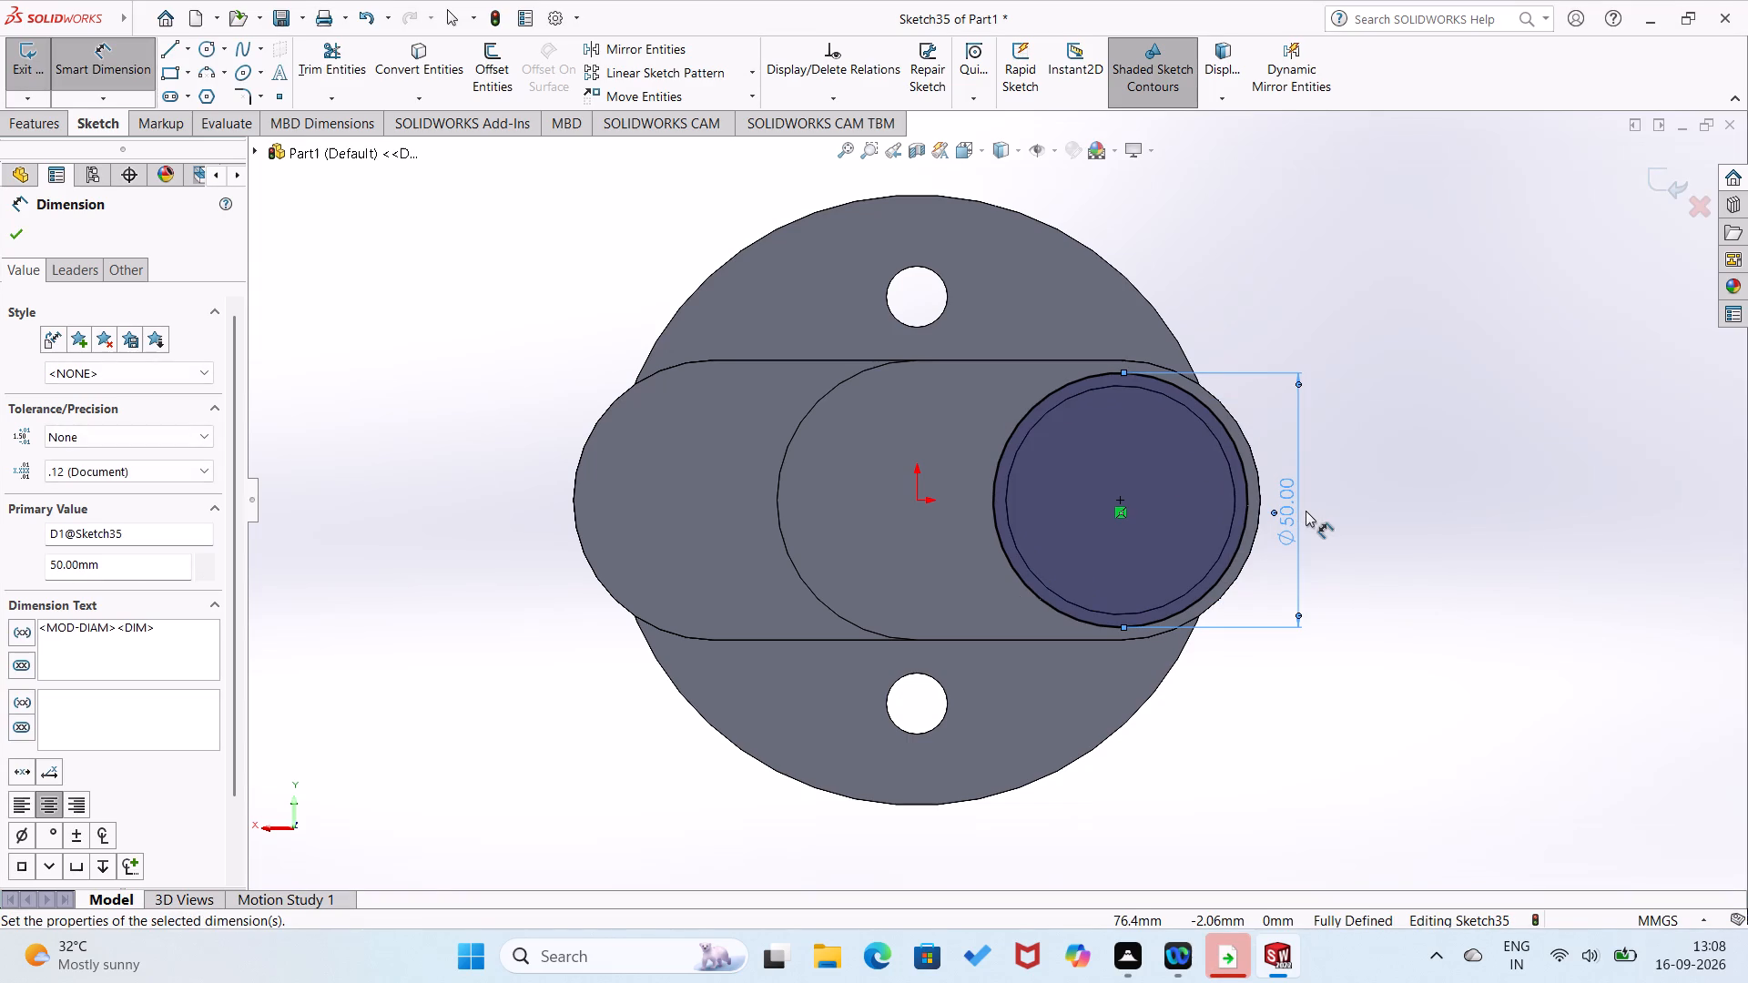
left_click(1306, 511)
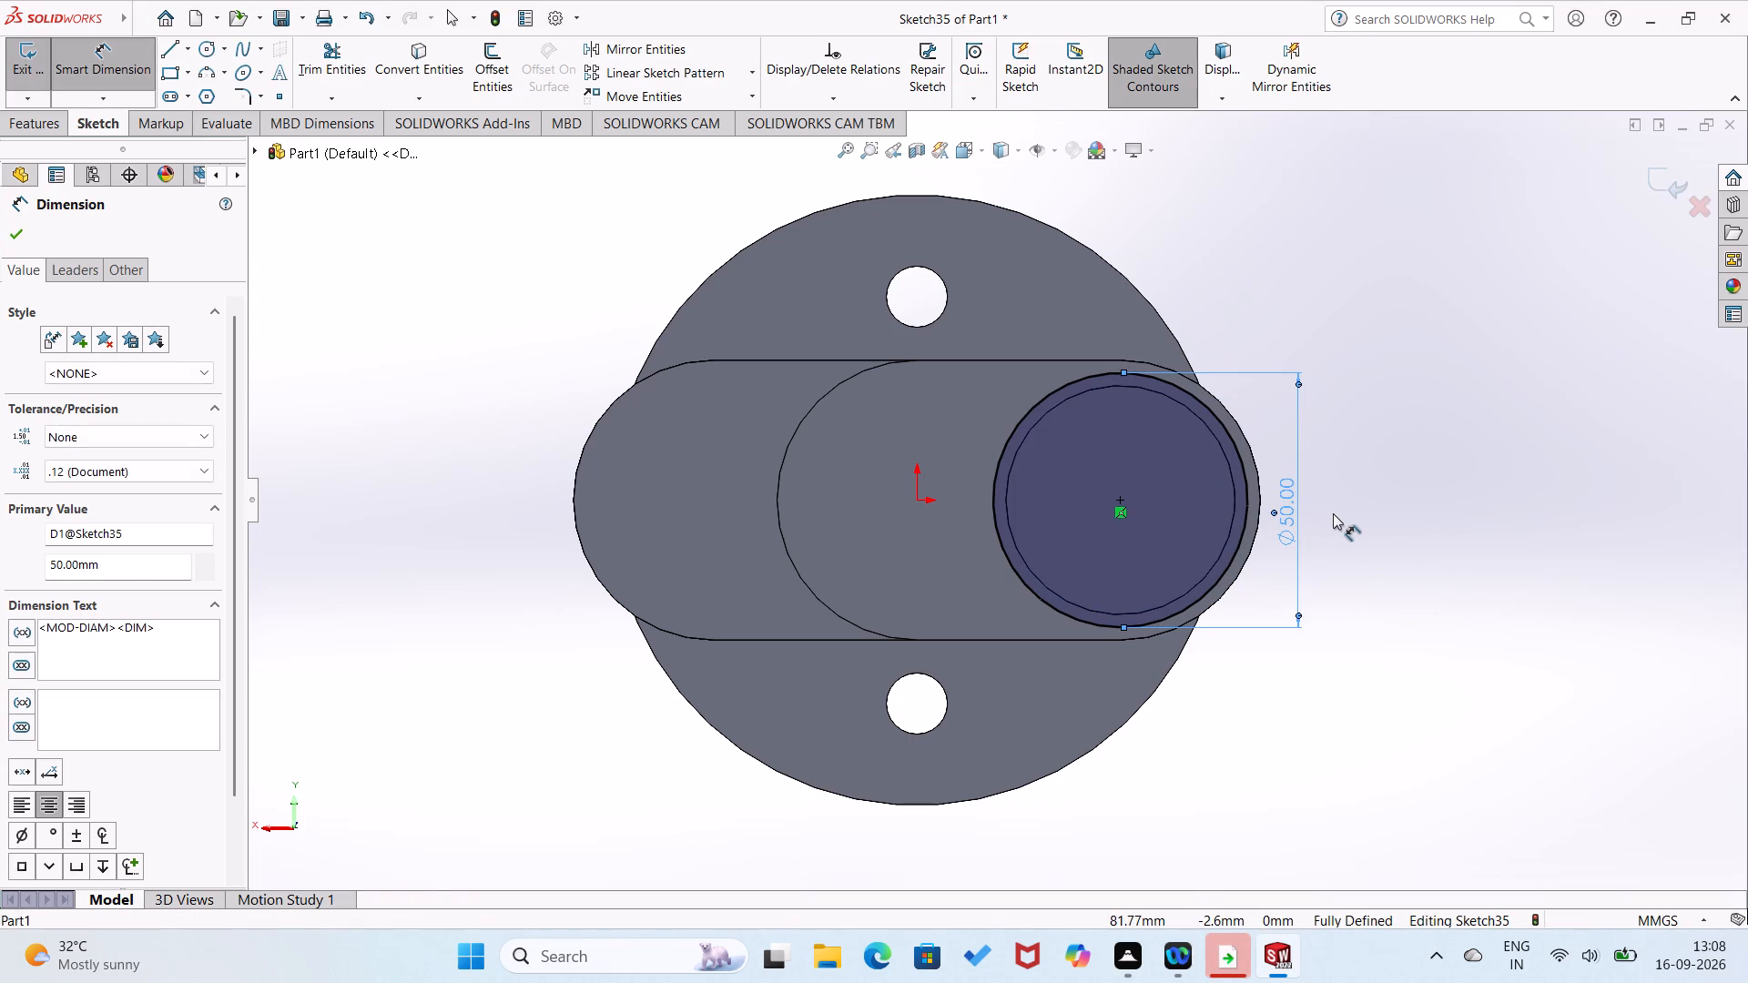
left_click(1333, 513)
Extrude the 50 mm circle as a blind boss 100 mm deep, merged with the body.
left_click(59, 132)
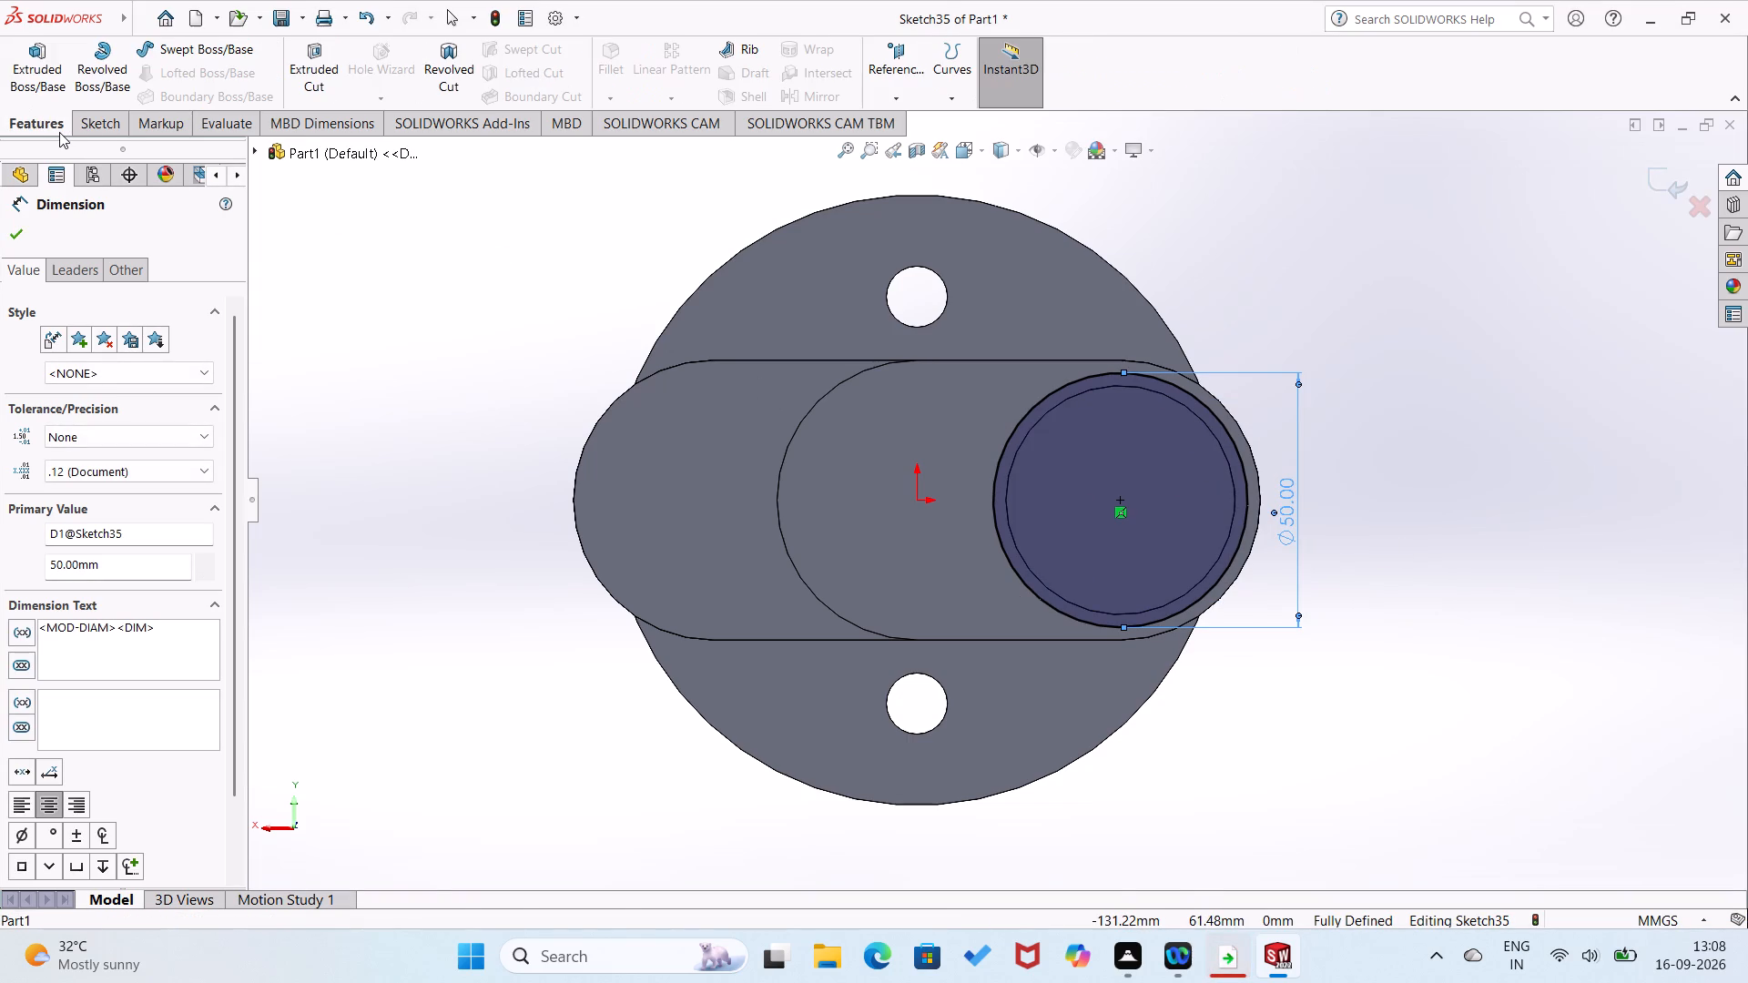
left_click(28, 92)
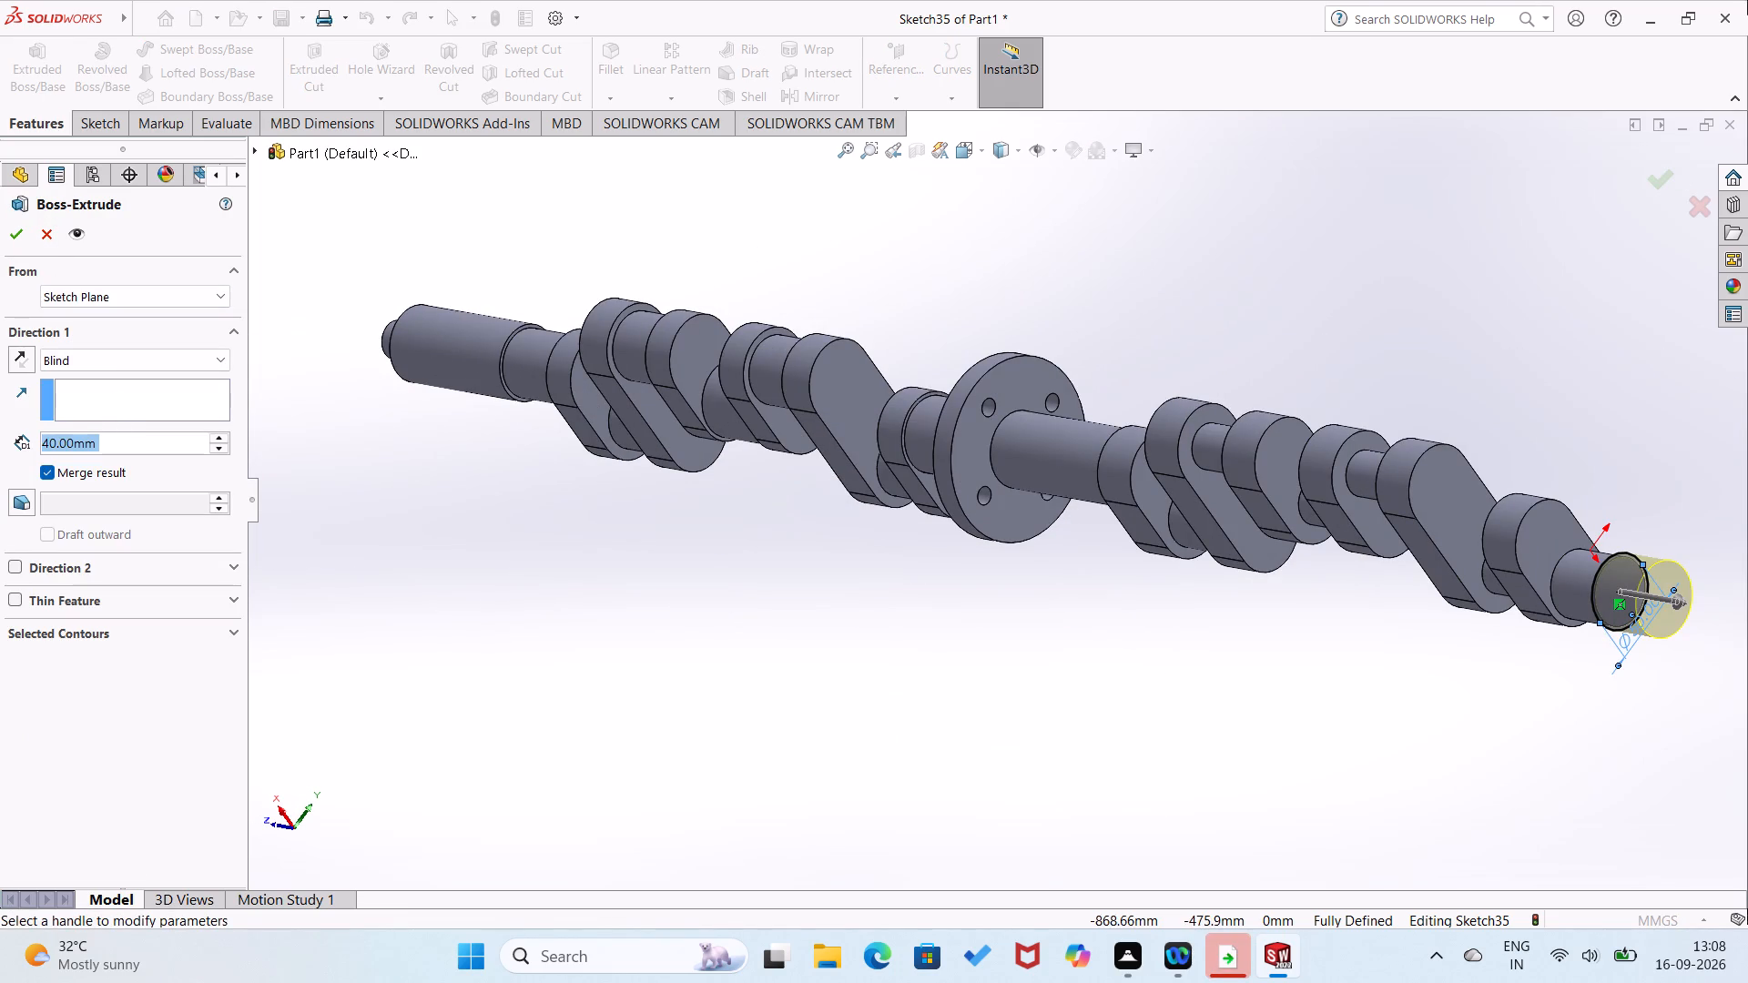
type("100")
key("Return")
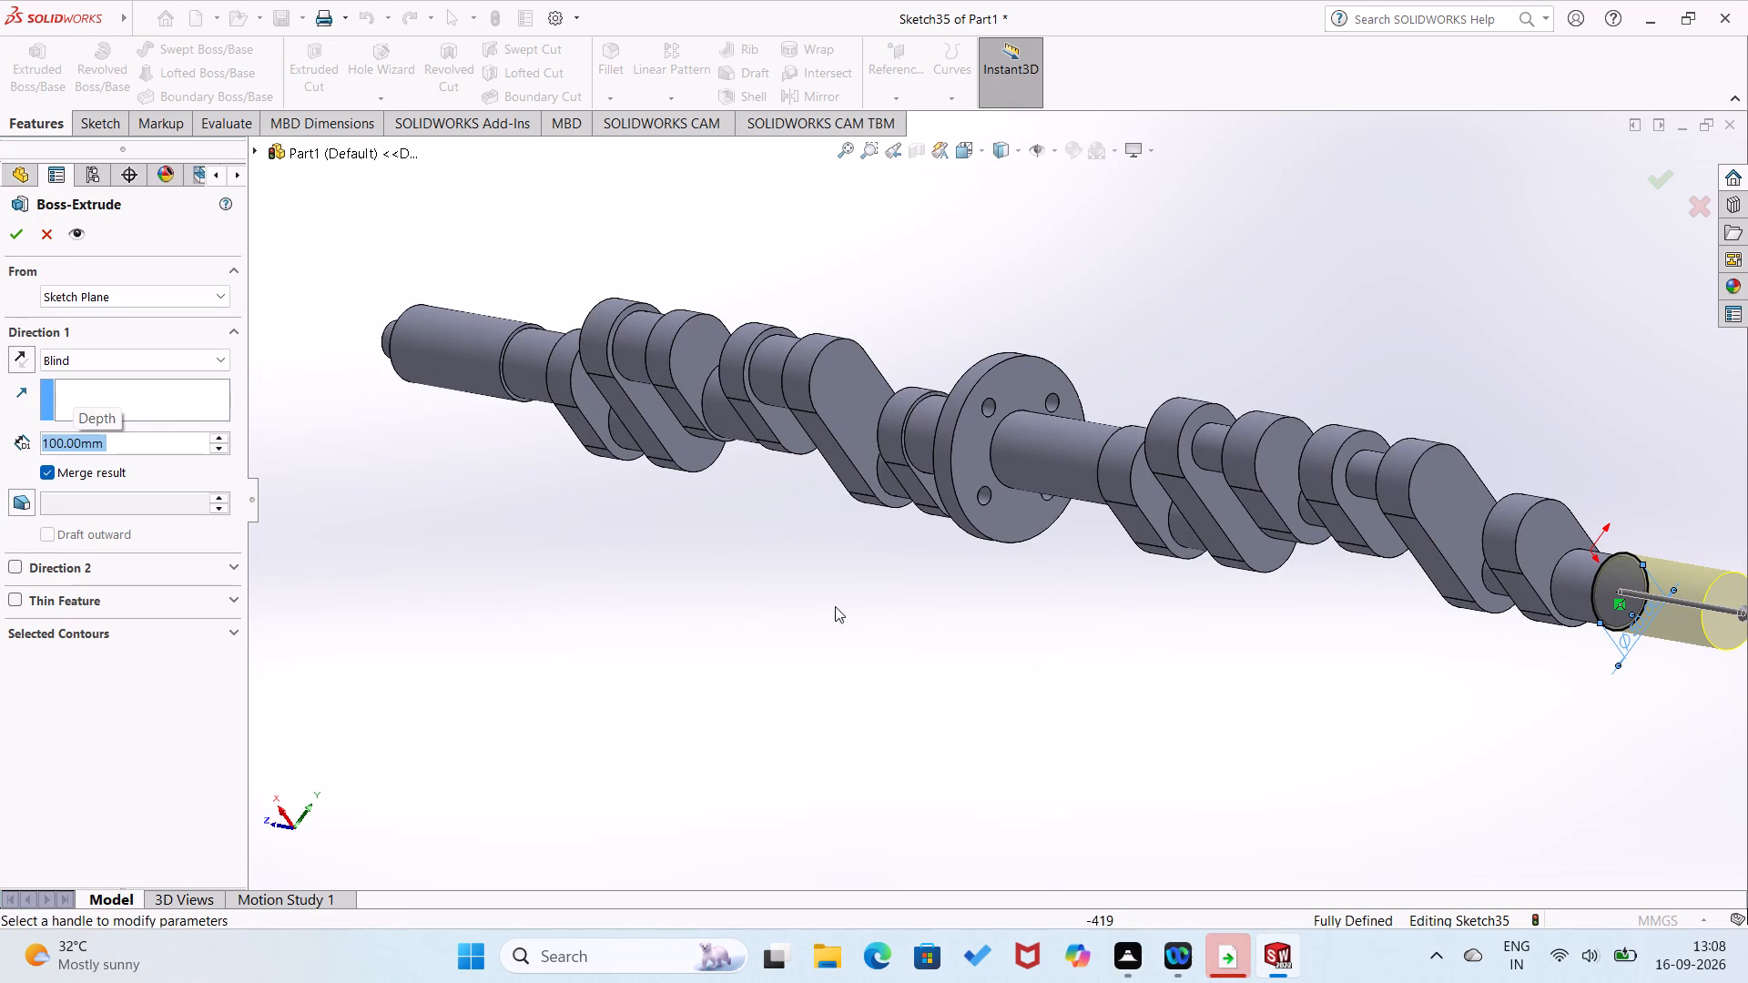
left_click(12, 228)
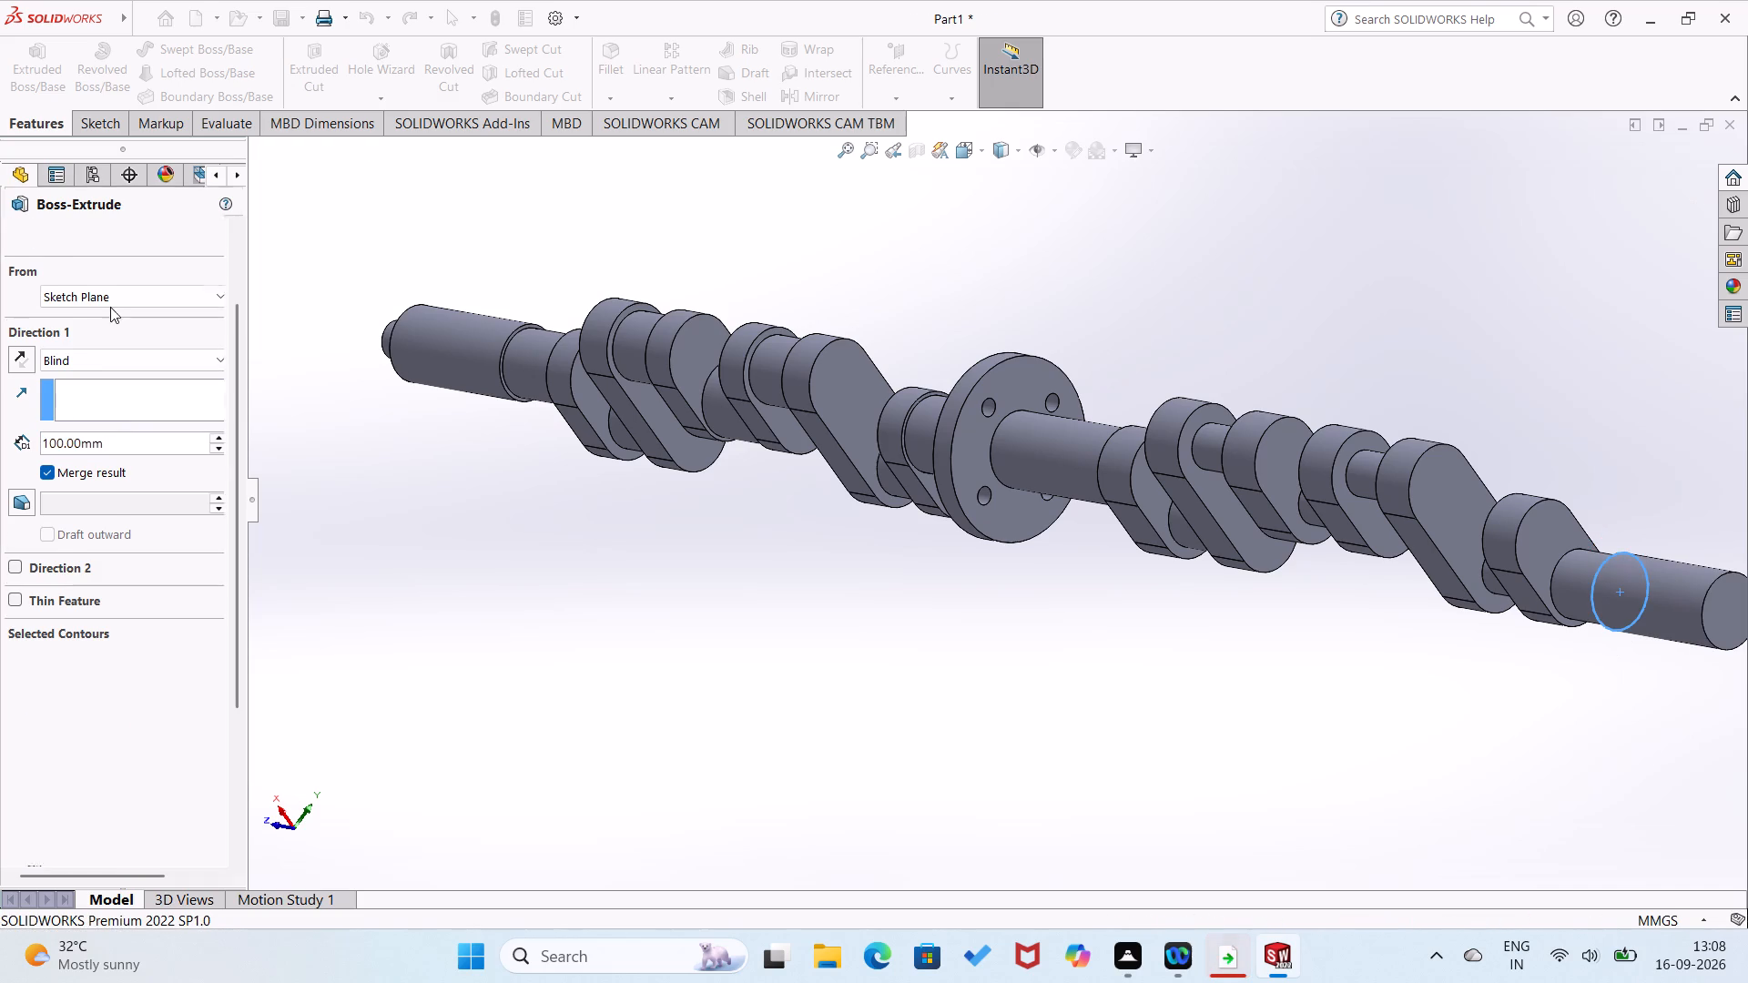
left_click(528, 596)
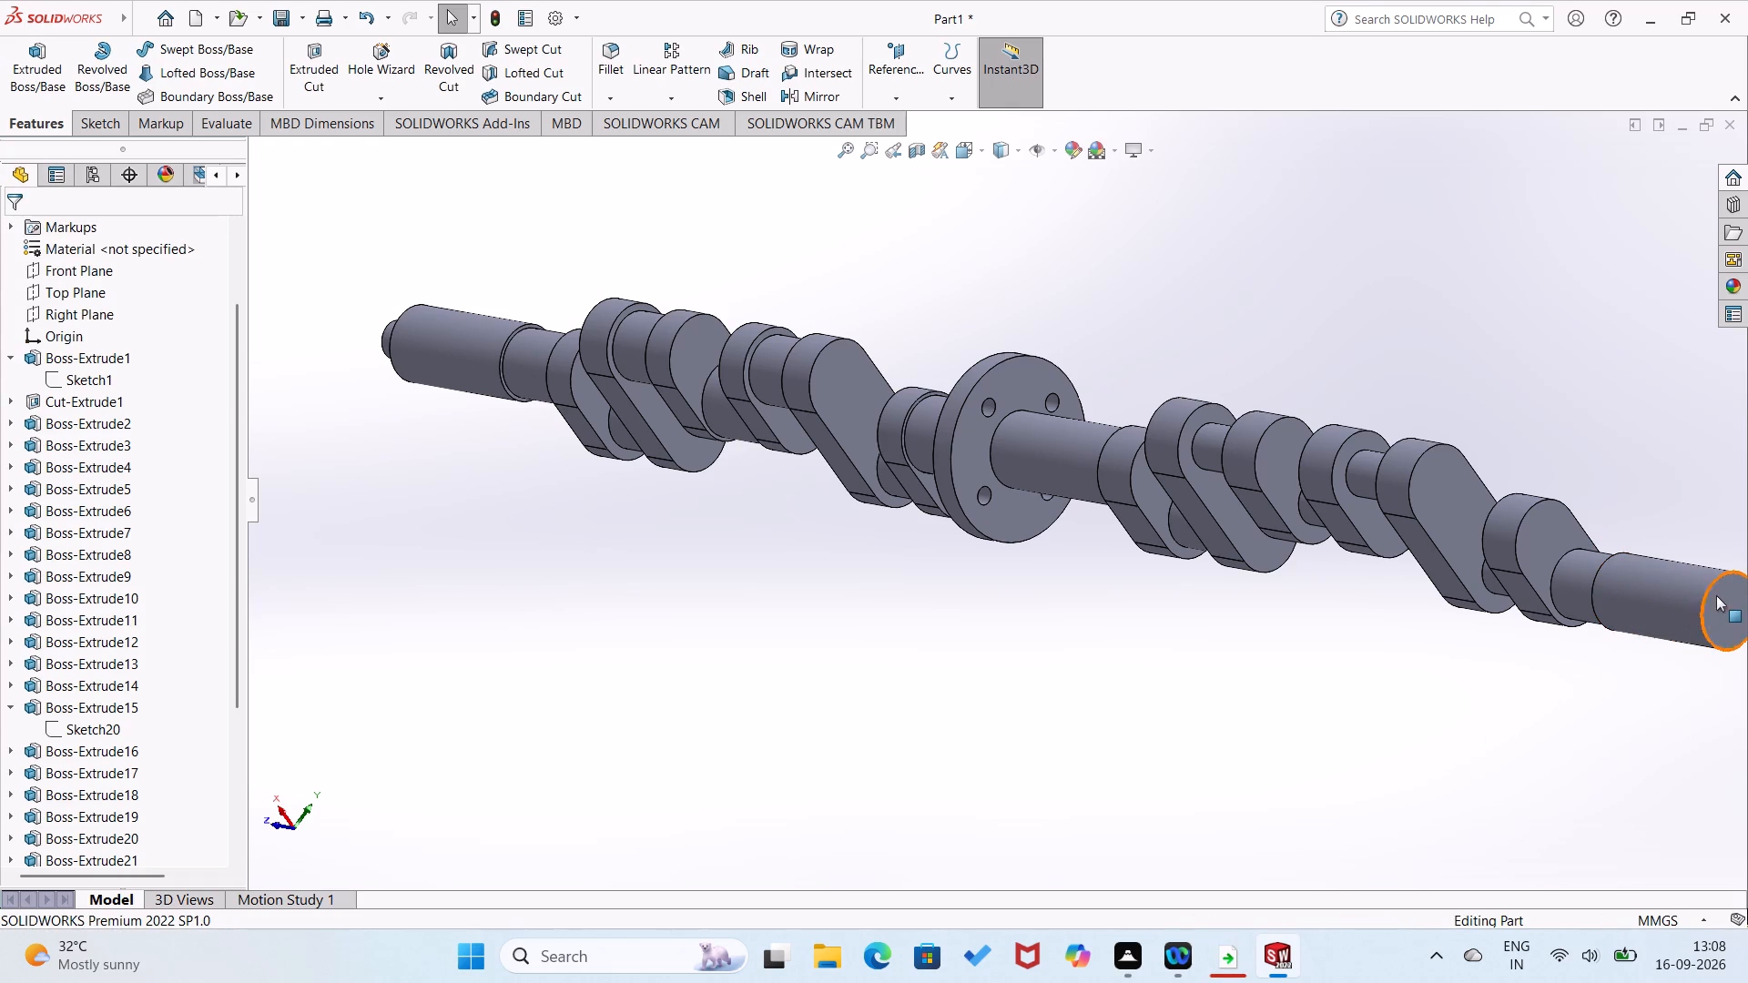
On the end face of the 100 mm shaft section, sketch a concentric circle about 15 mm in diameter.
left_click(1727, 595)
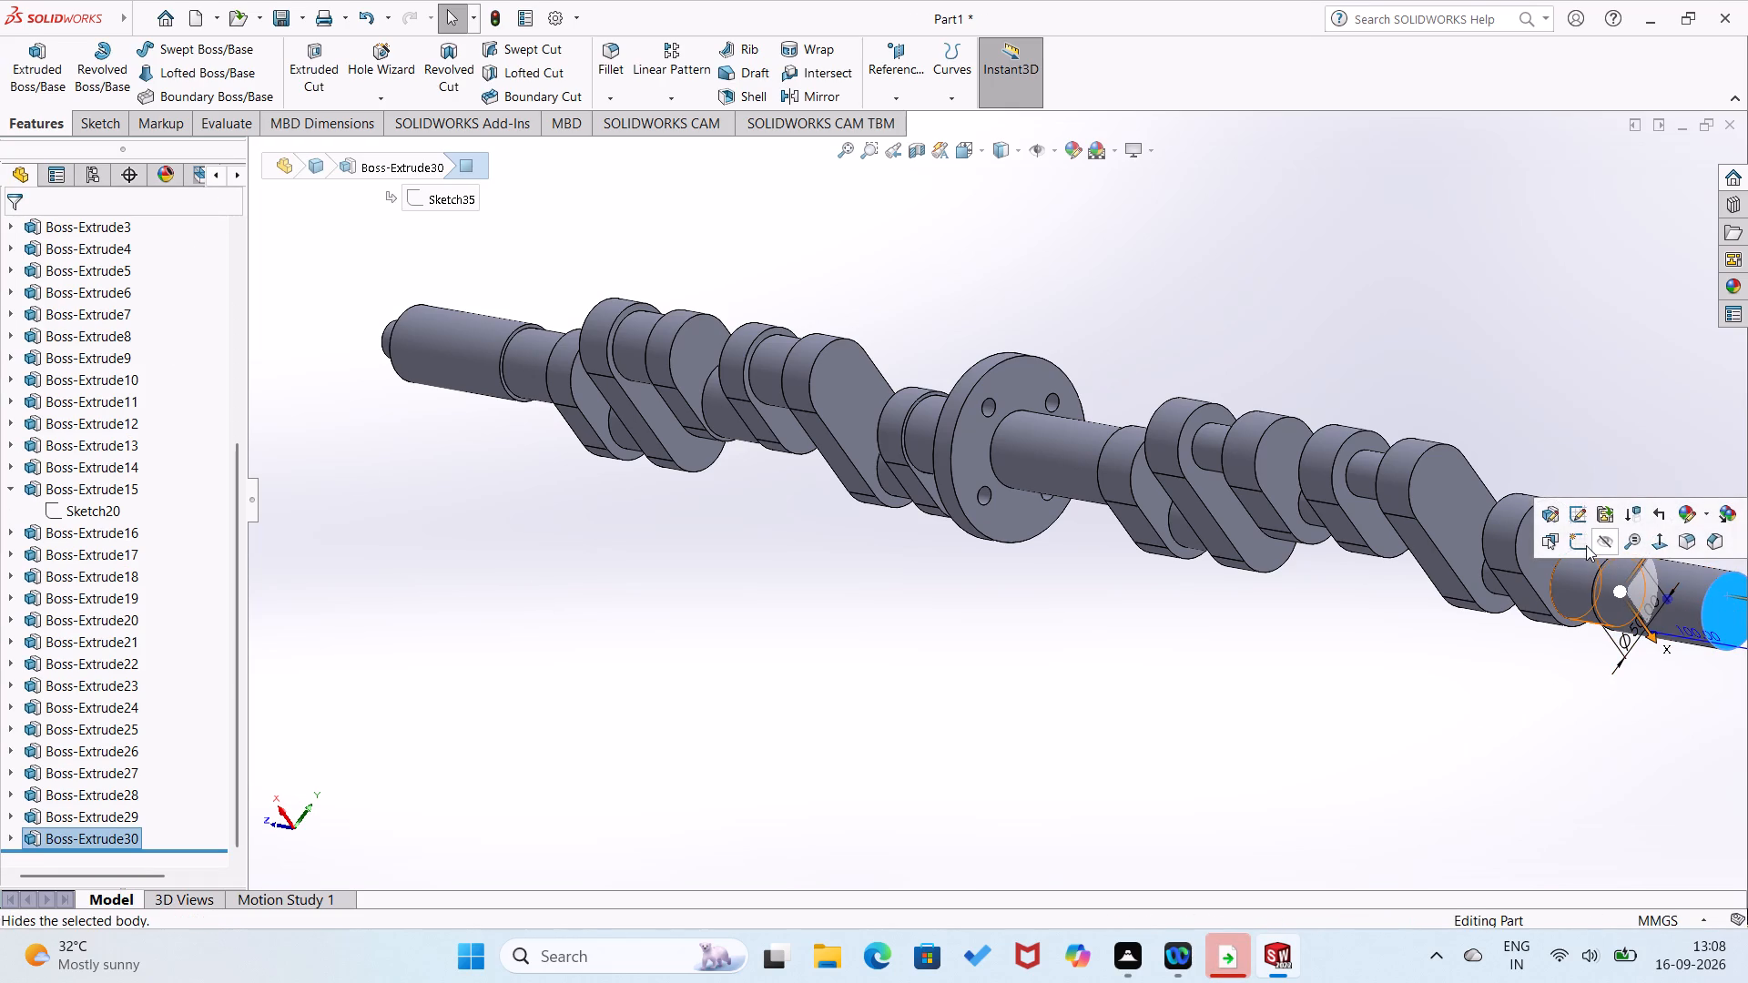
left_click(1583, 543)
left_click(1515, 603)
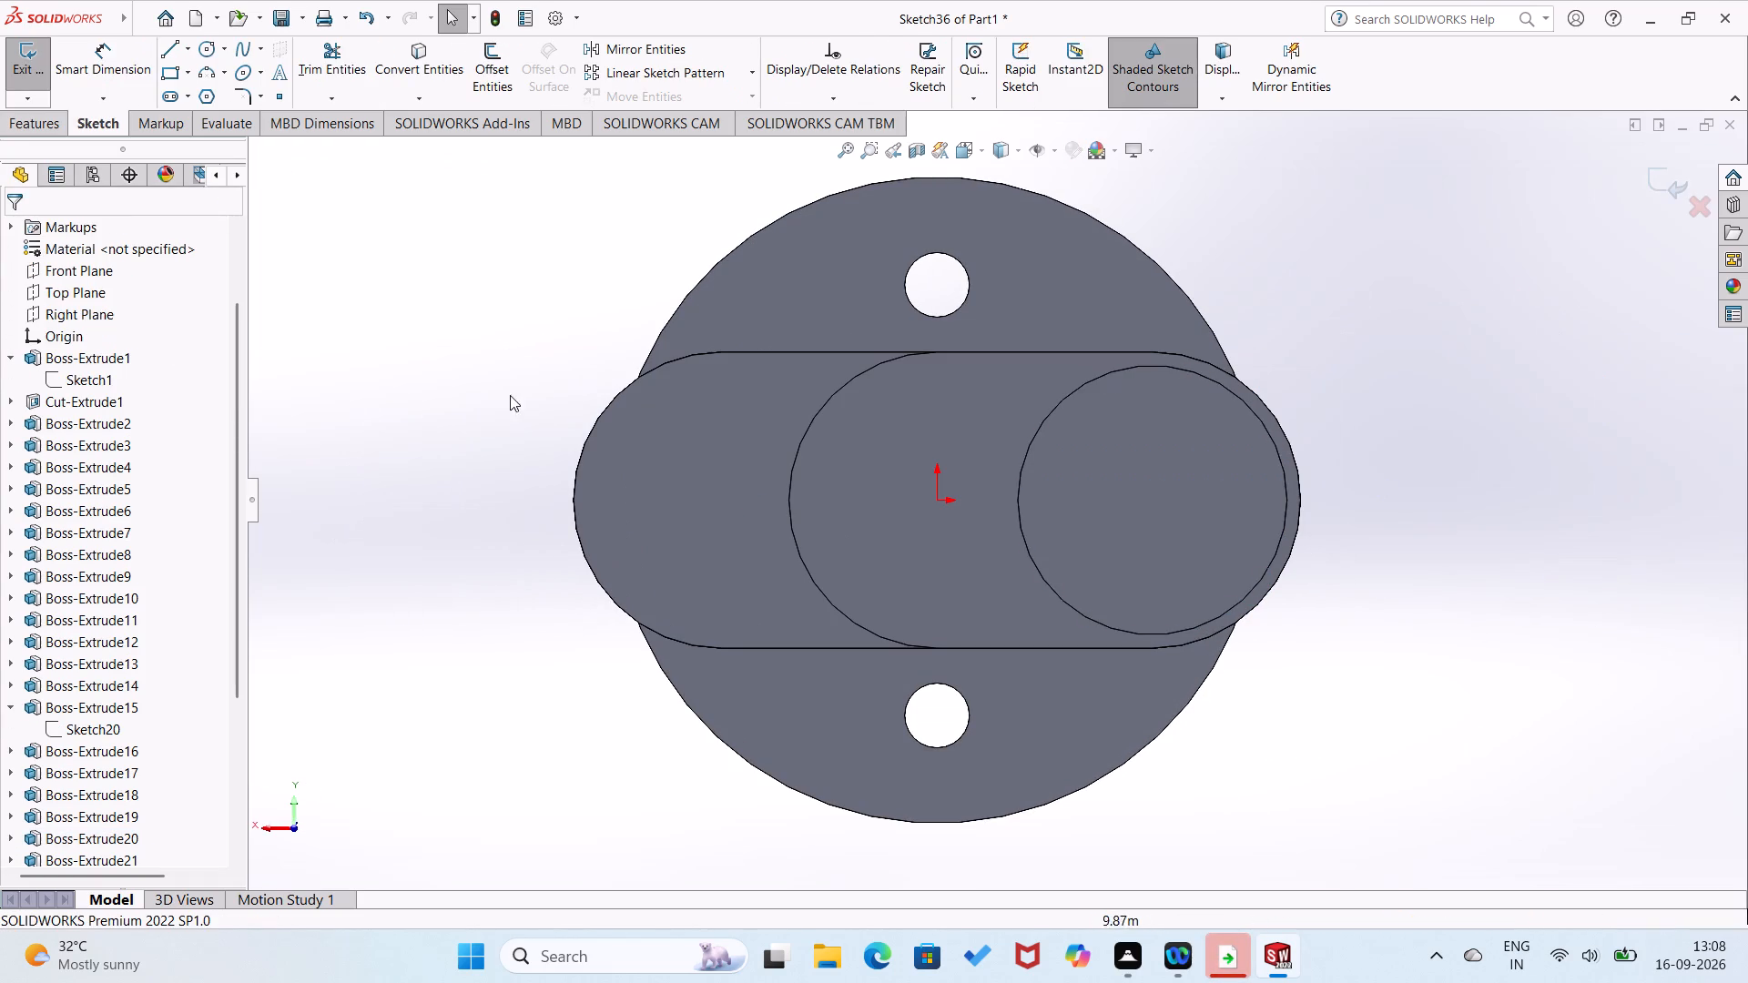
left_click(208, 41)
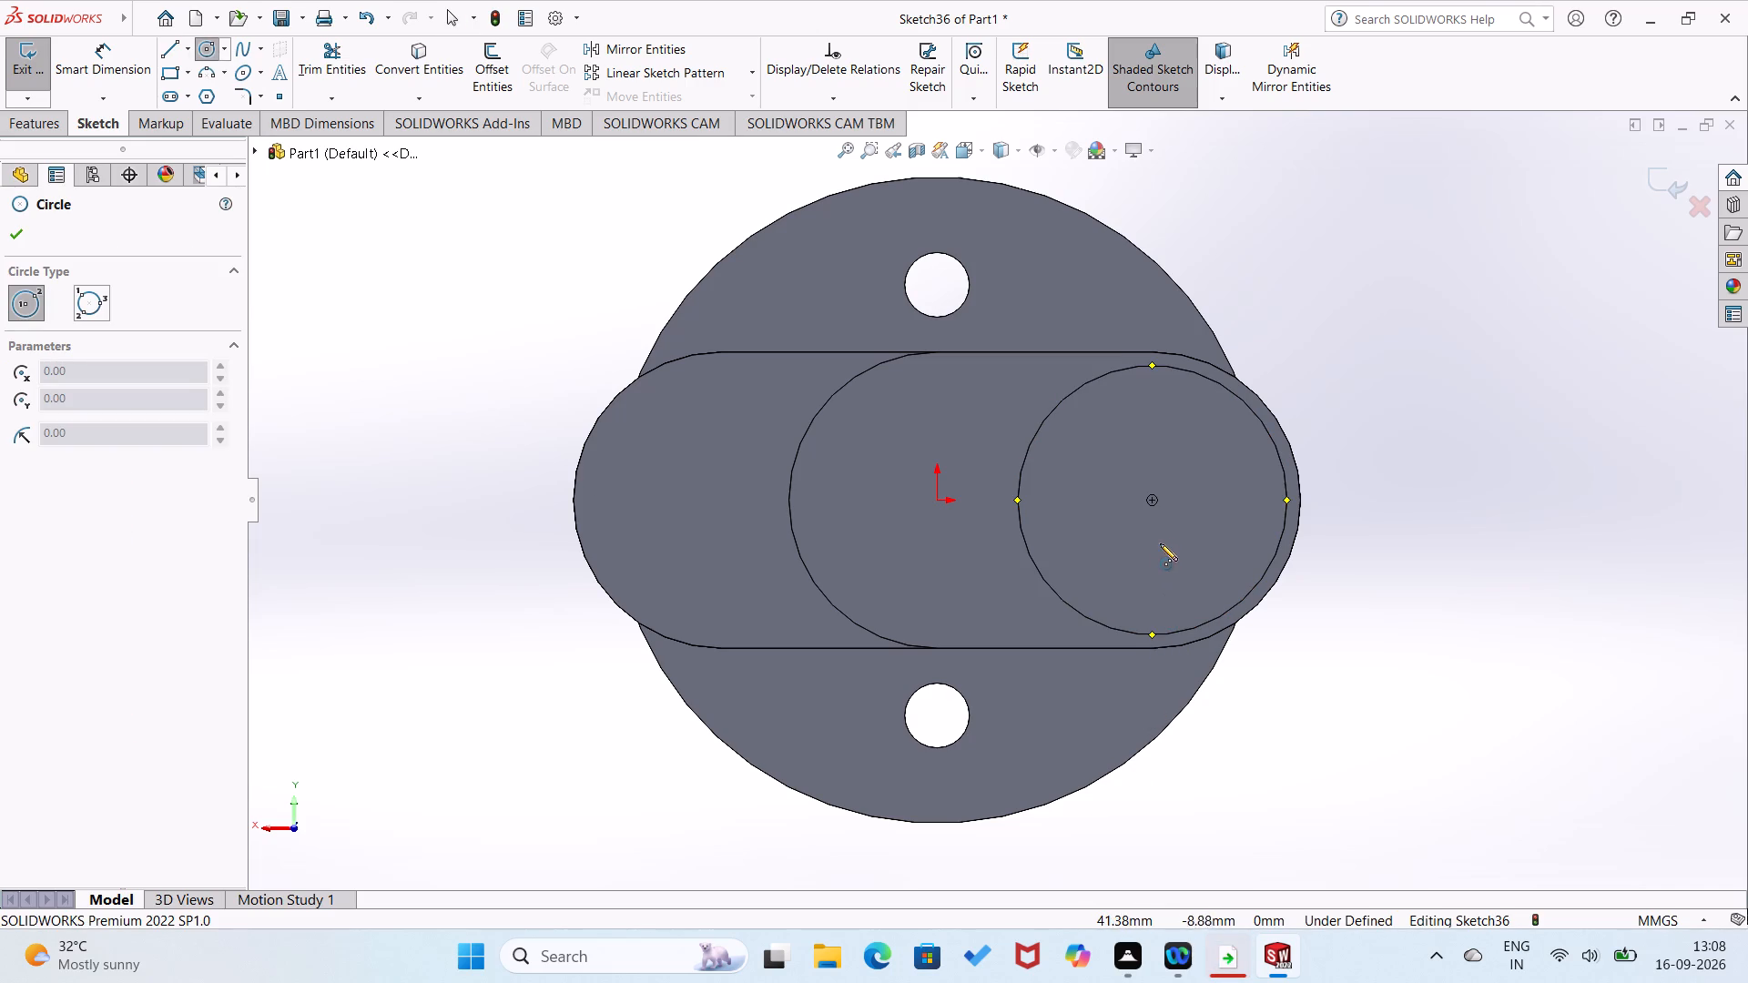
left_click(1156, 501)
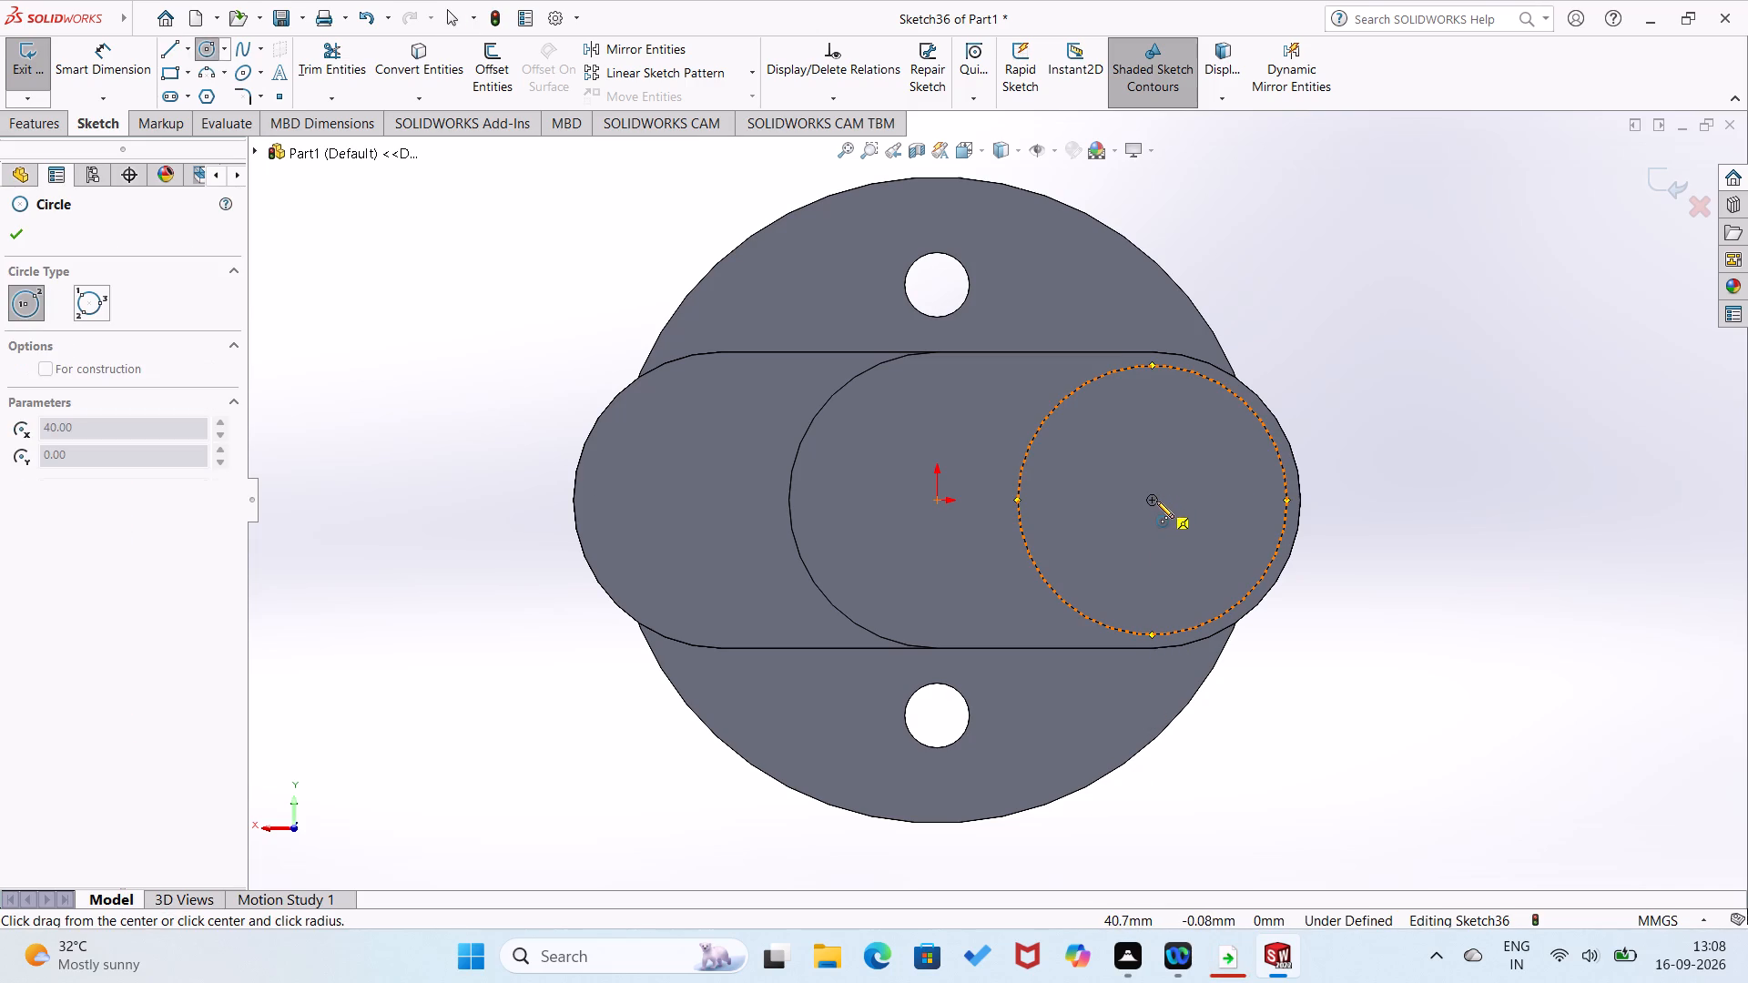
left_click(1166, 537)
Dimension the small circle's diameter and set it to 25 mm.
right_click_drag(1204, 538, 1291, 411)
left_click(1194, 504)
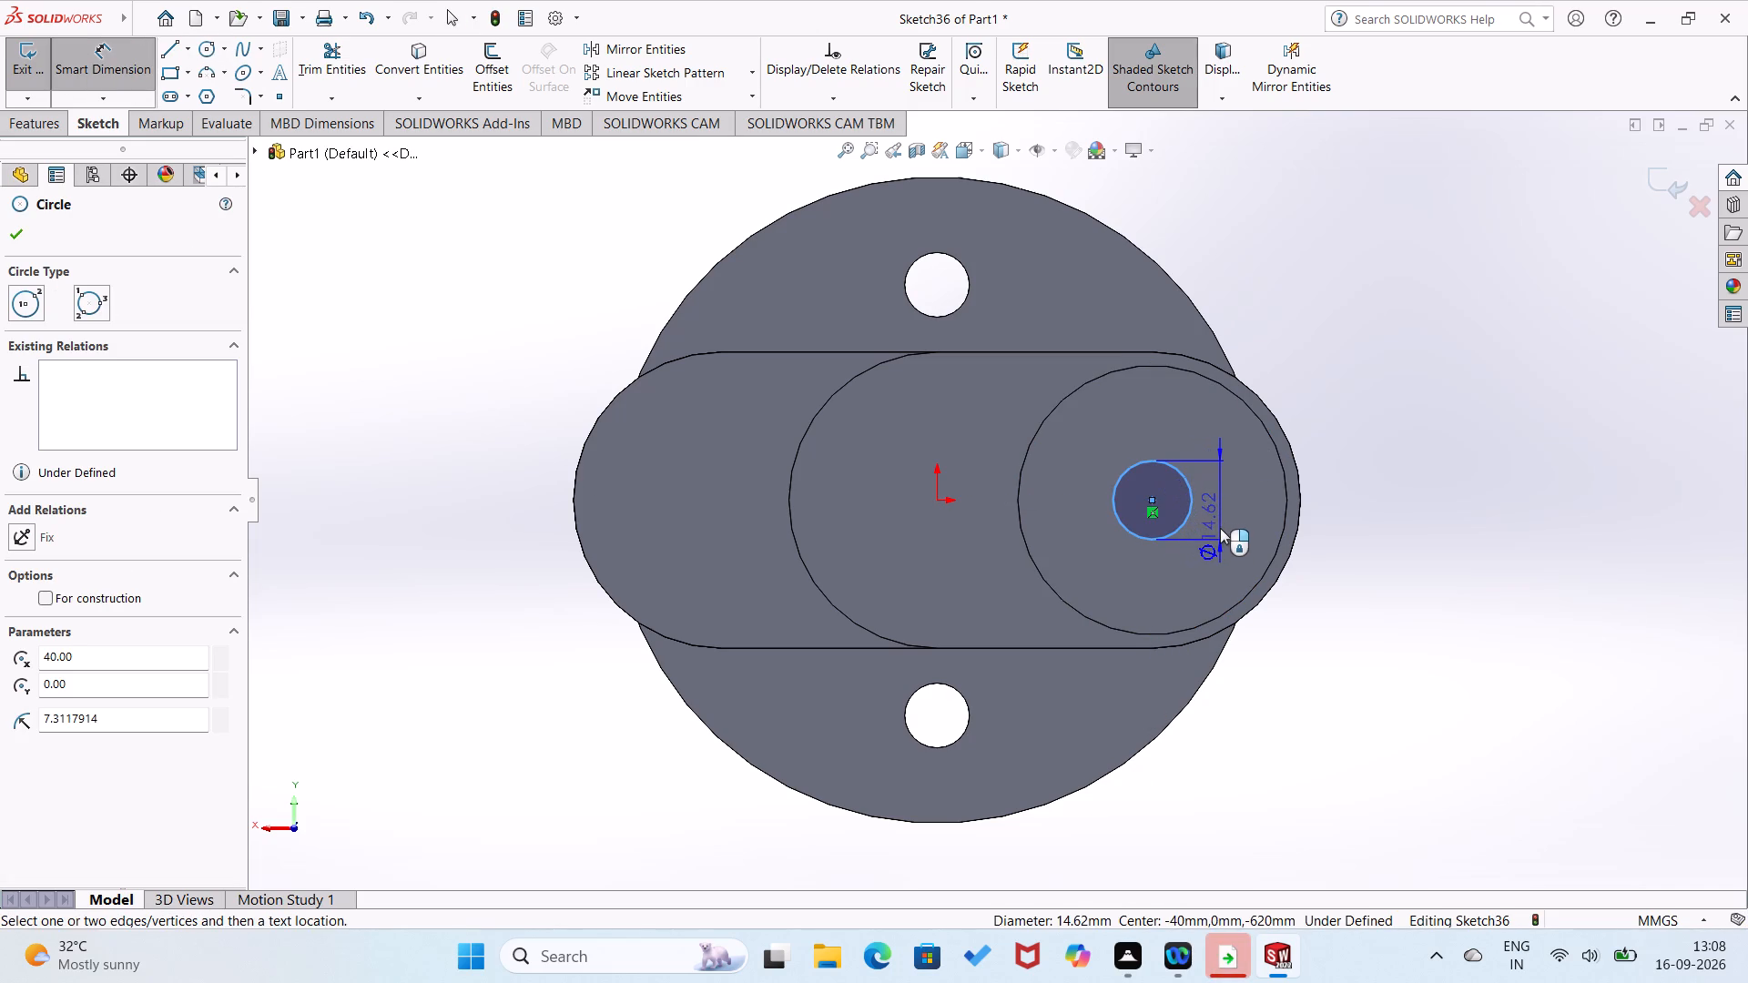
left_click(1224, 527)
type("25")
key("Return")
left_click(1373, 561)
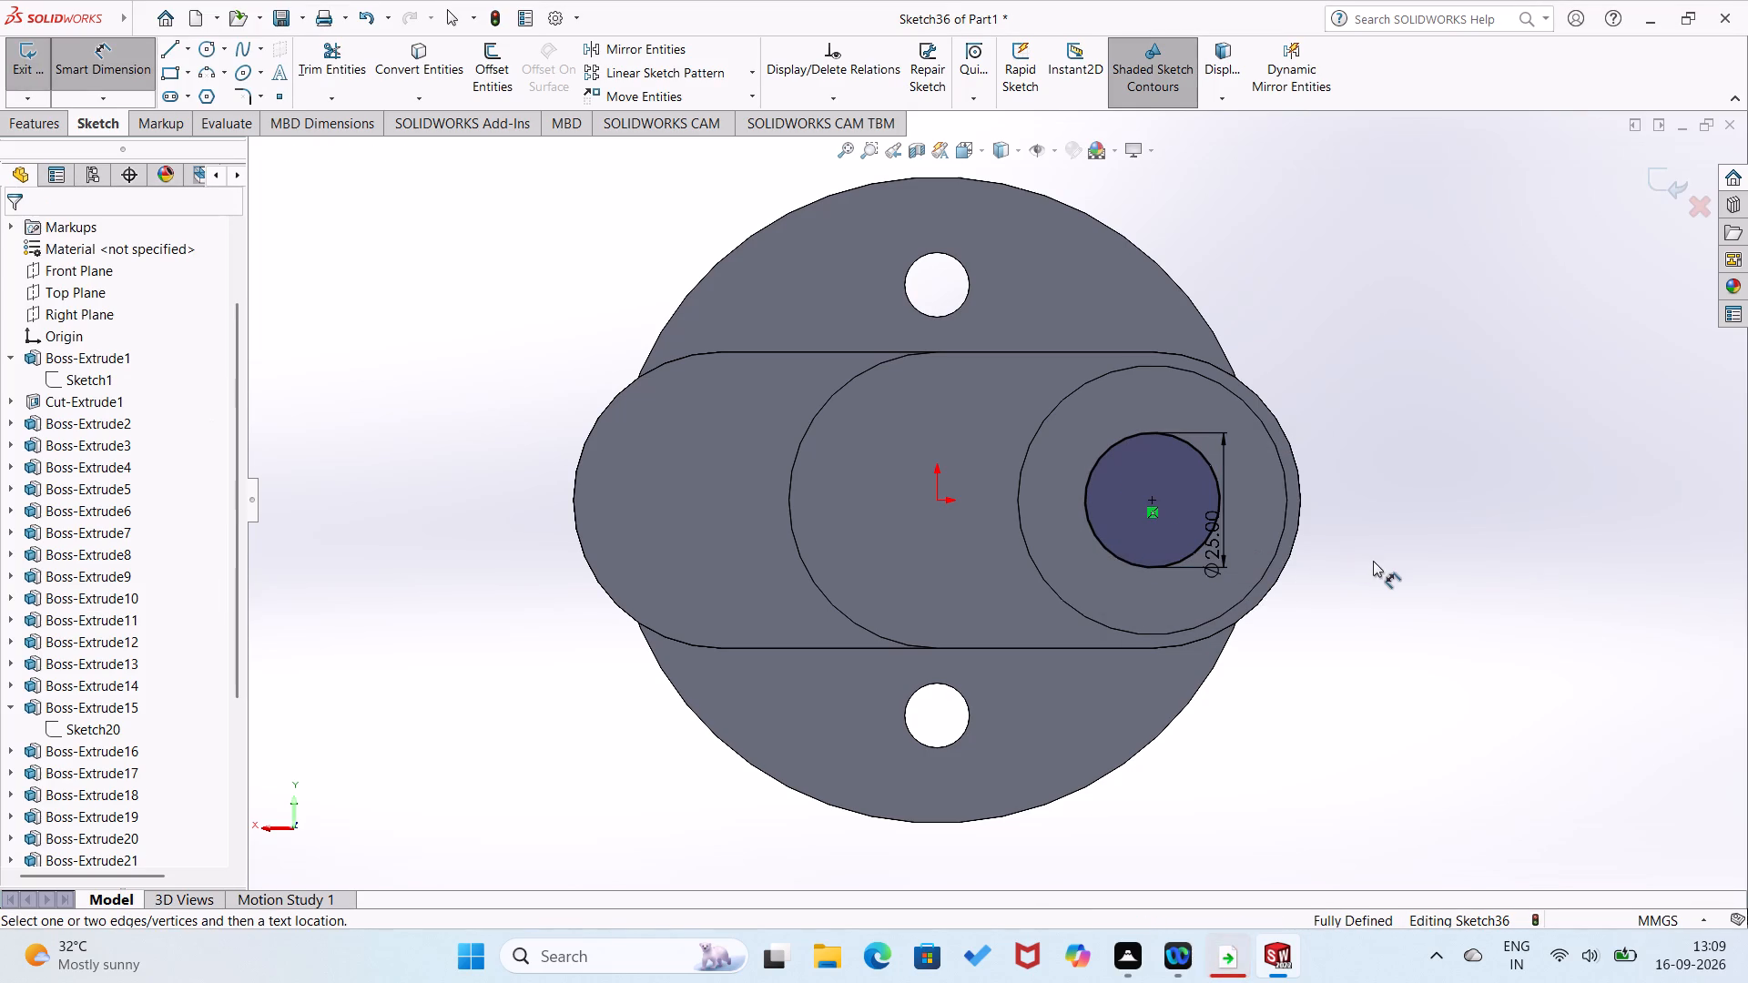
Extrude the 25 mm circle as a blind boss 20 mm deep, merged with the body.
left_click(42, 118)
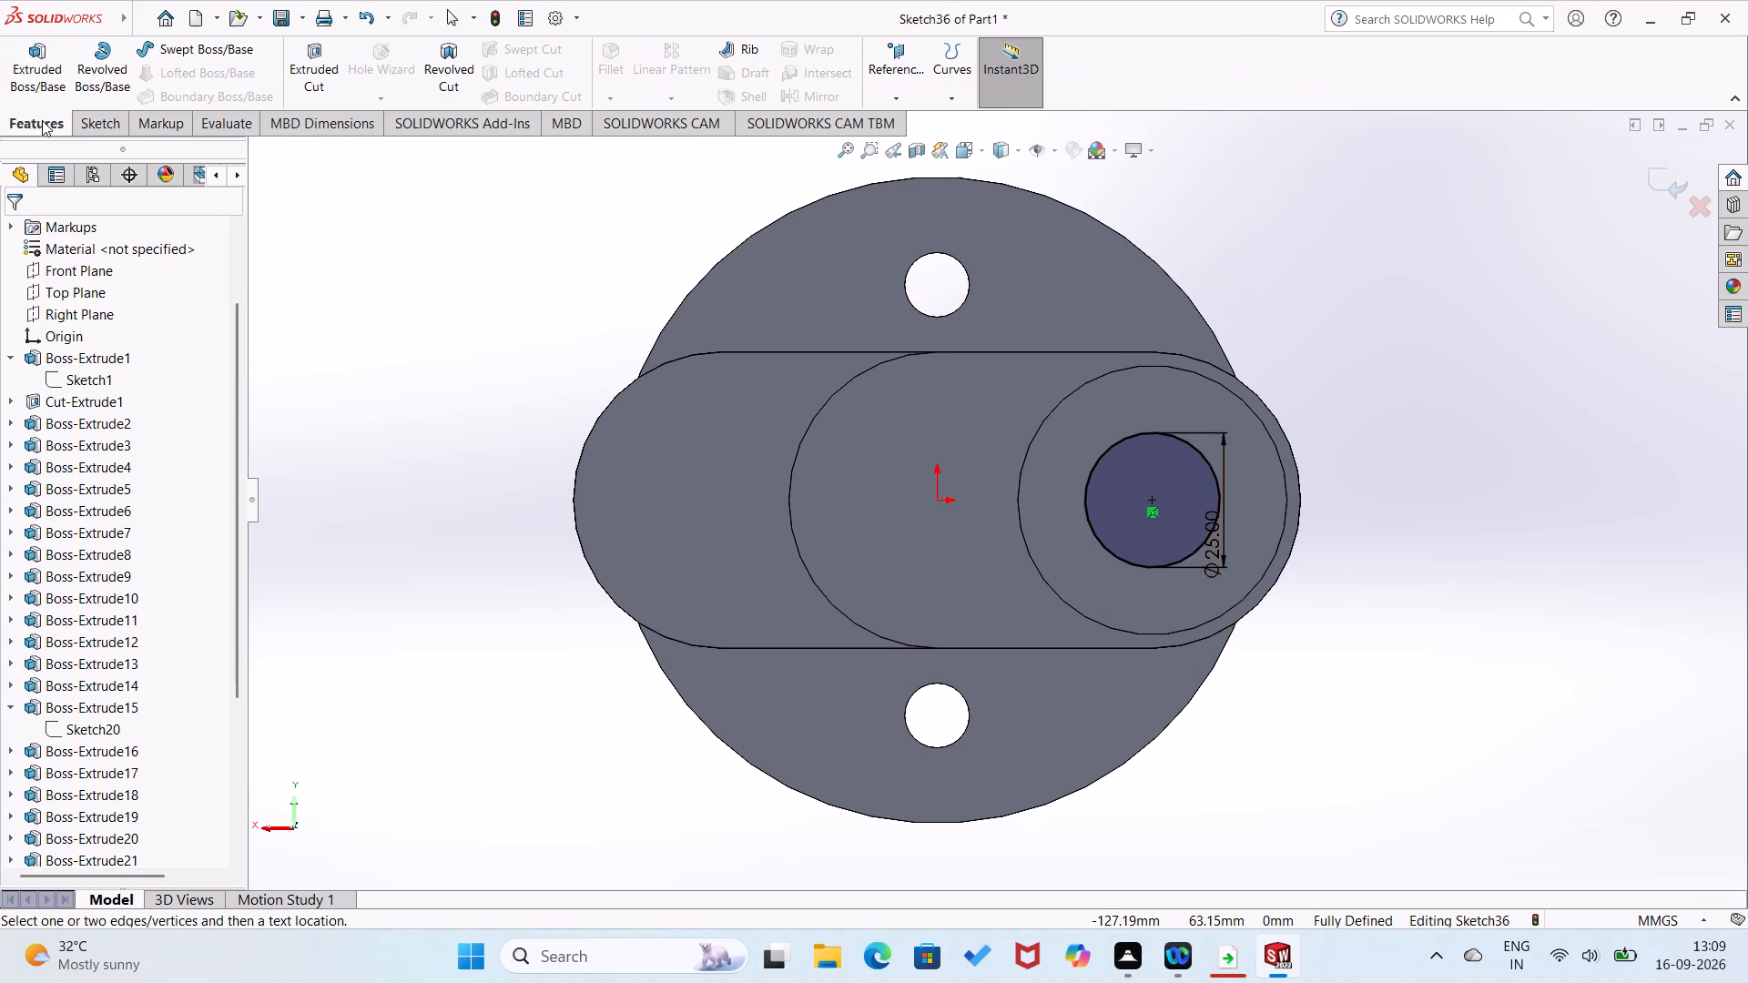
left_click(51, 98)
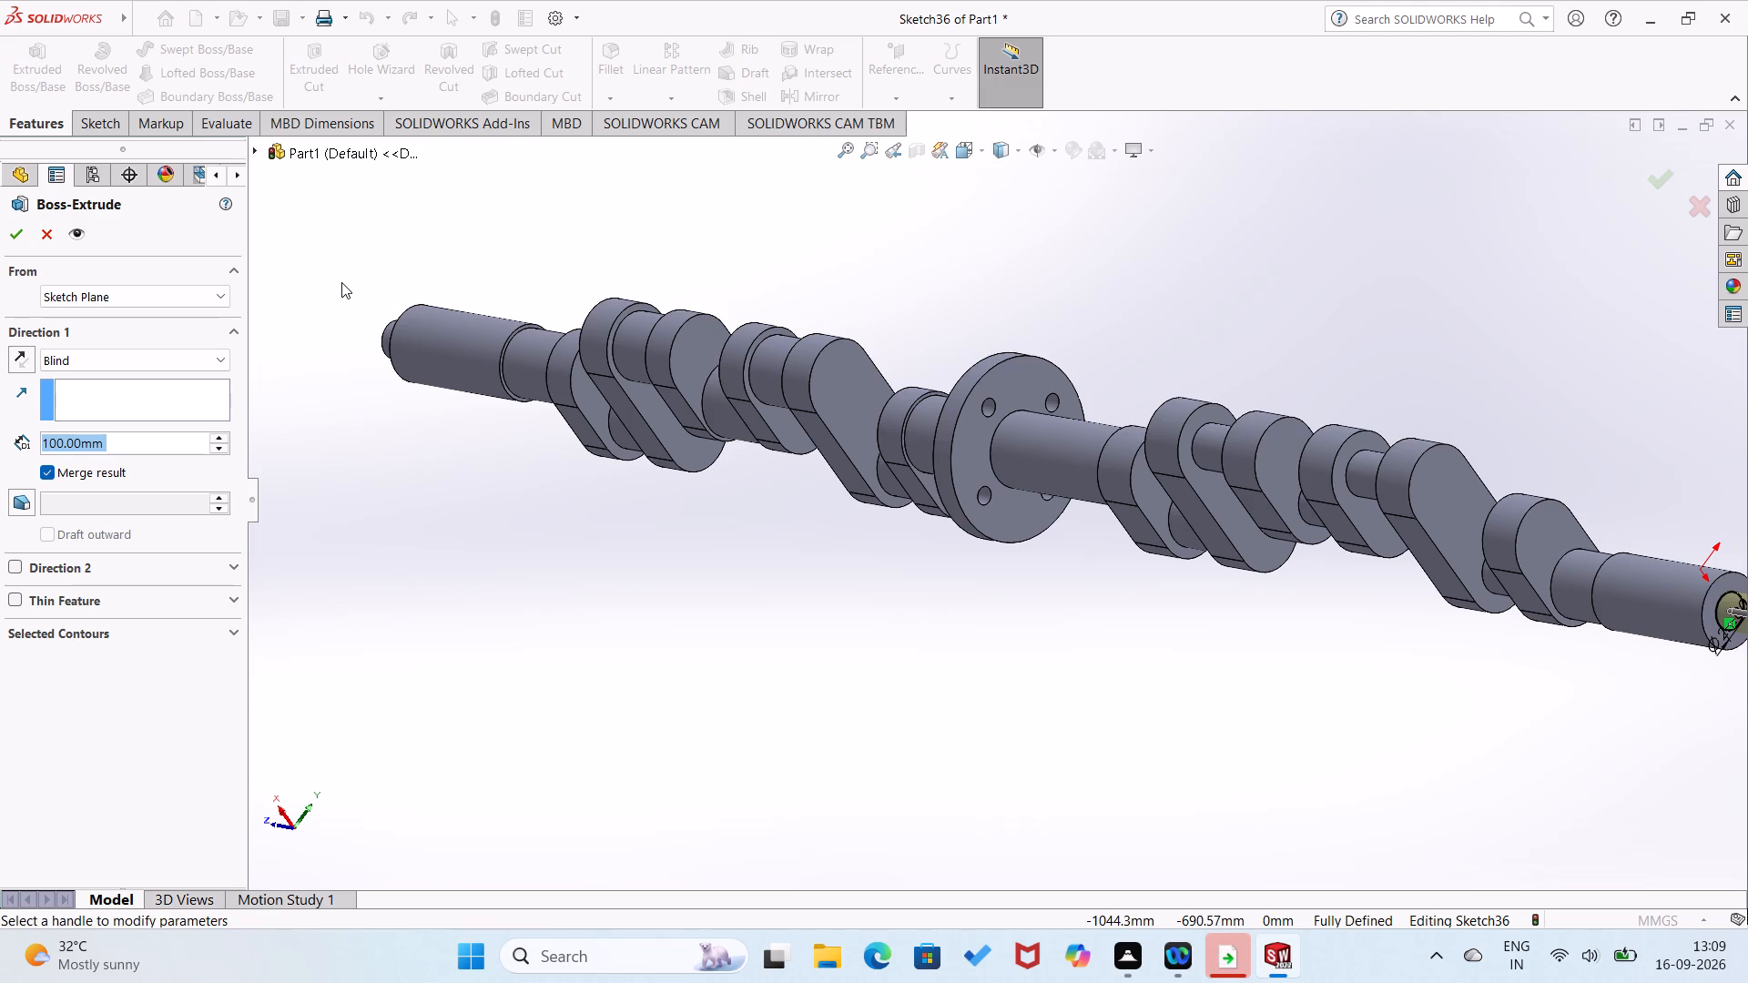
type("20")
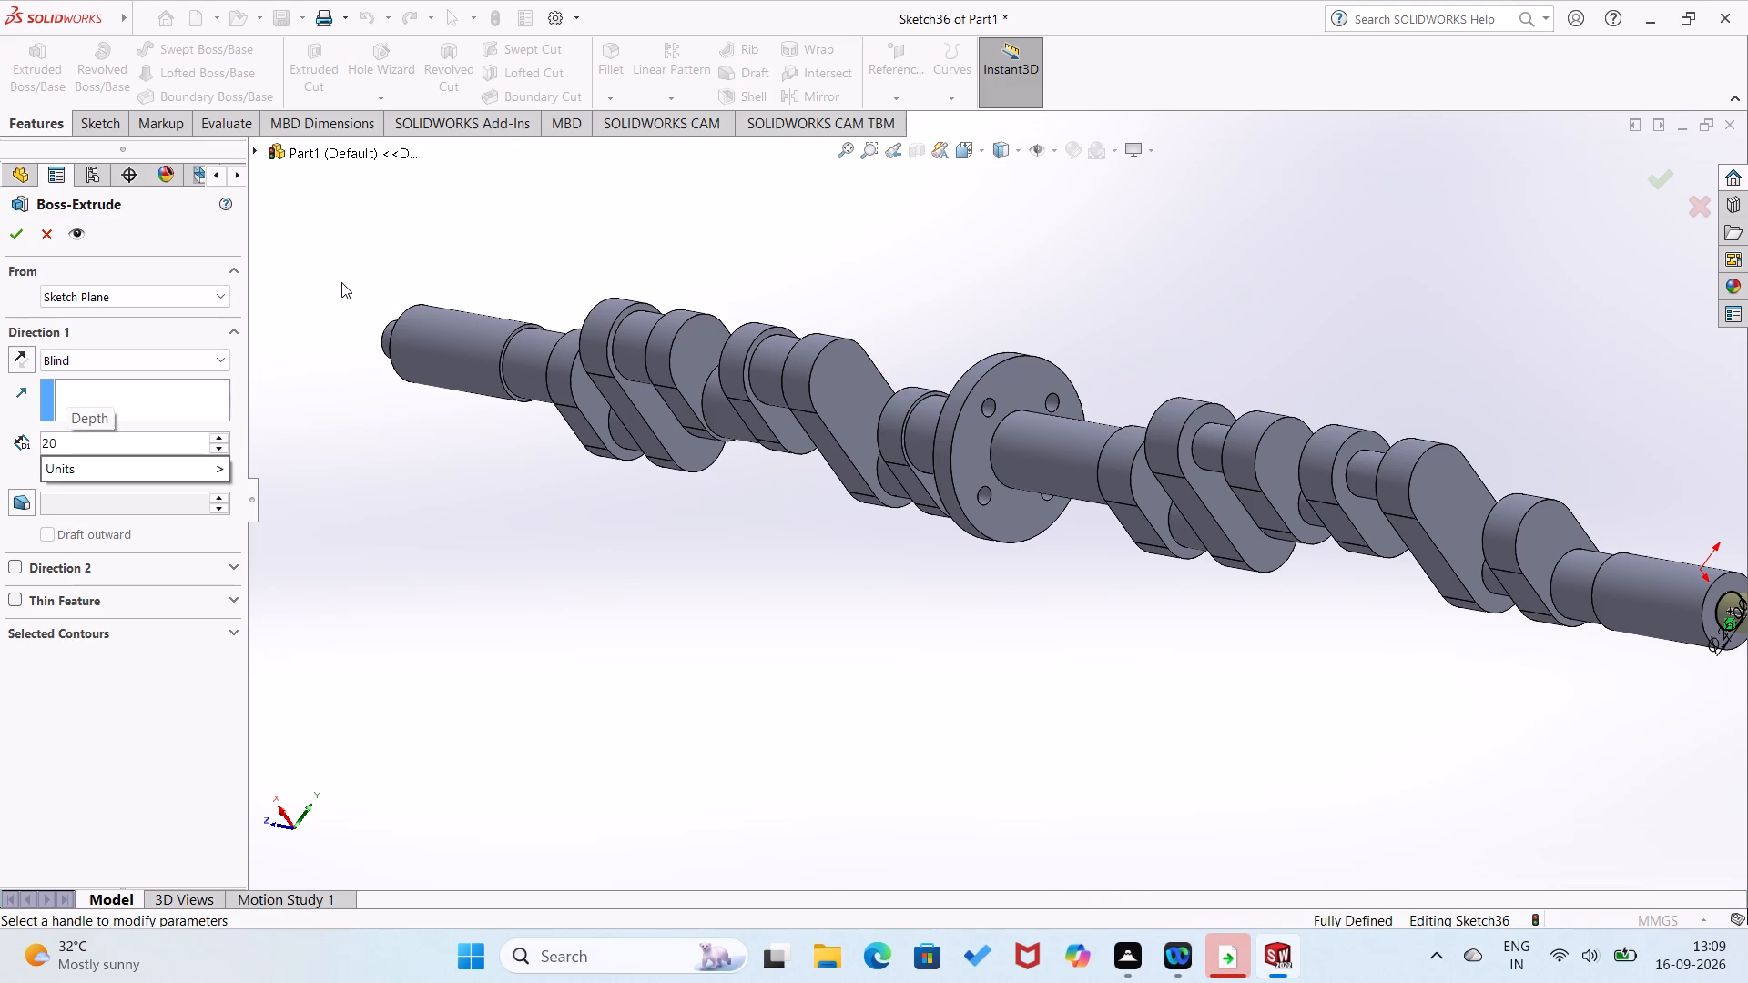
left_click(9, 241)
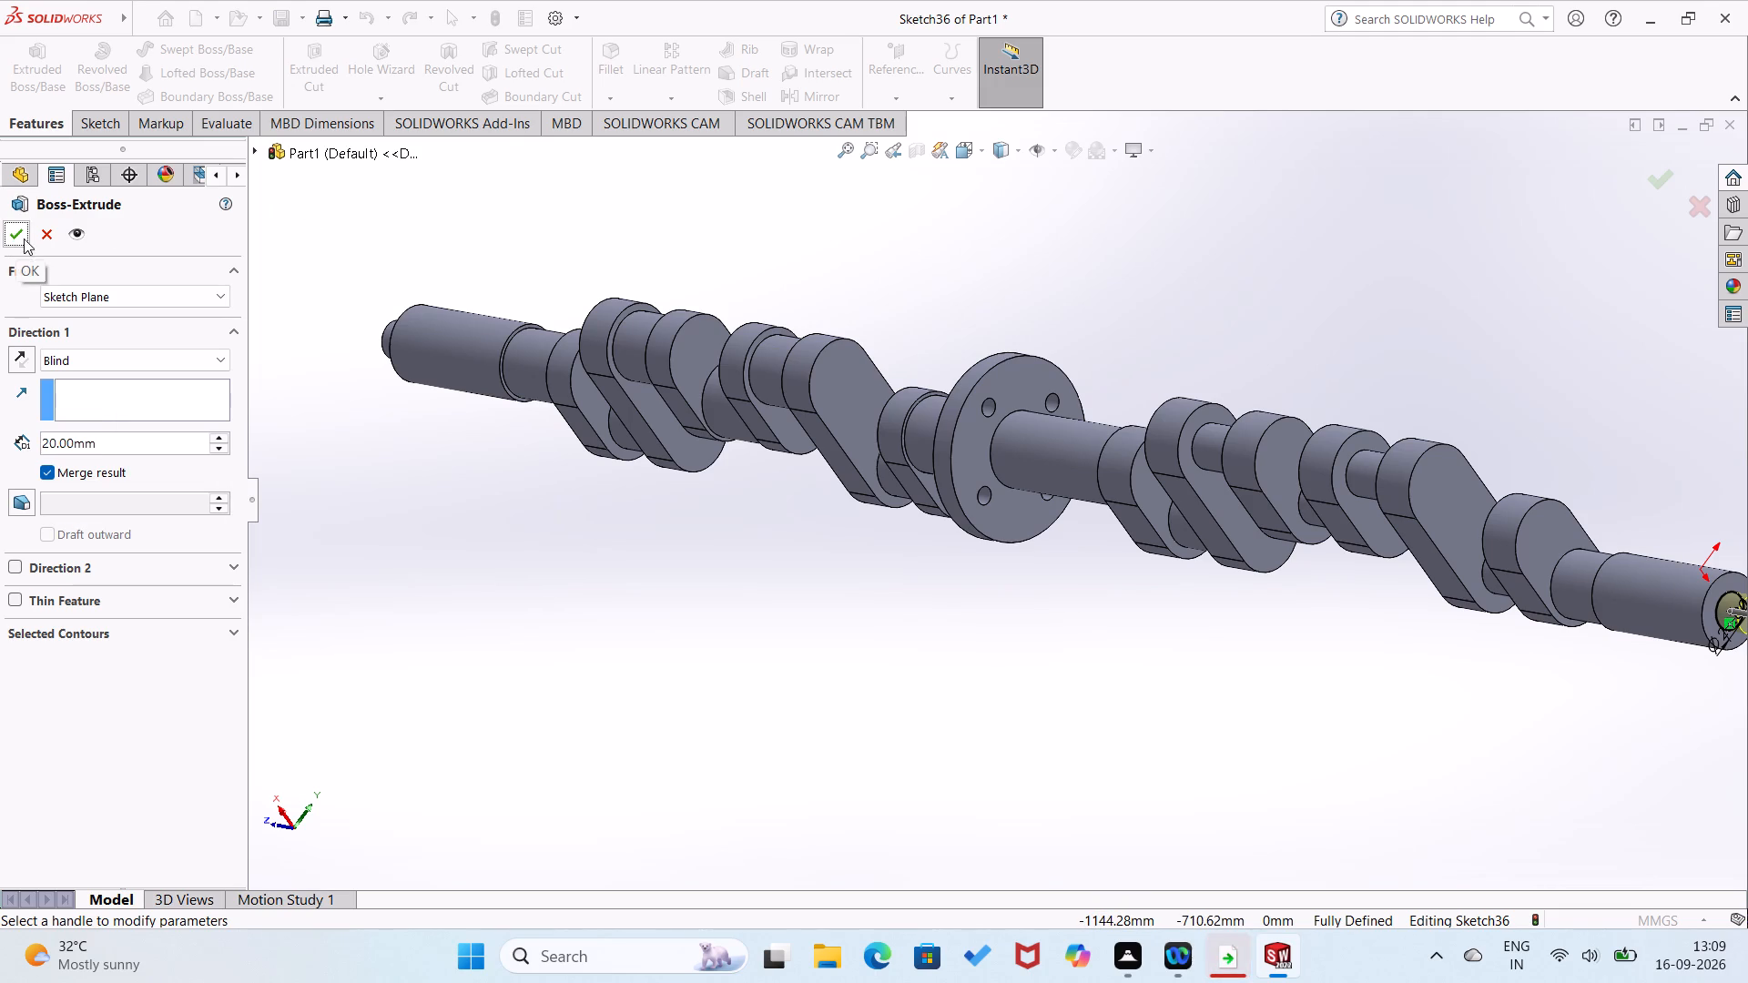
left_click(24, 232)
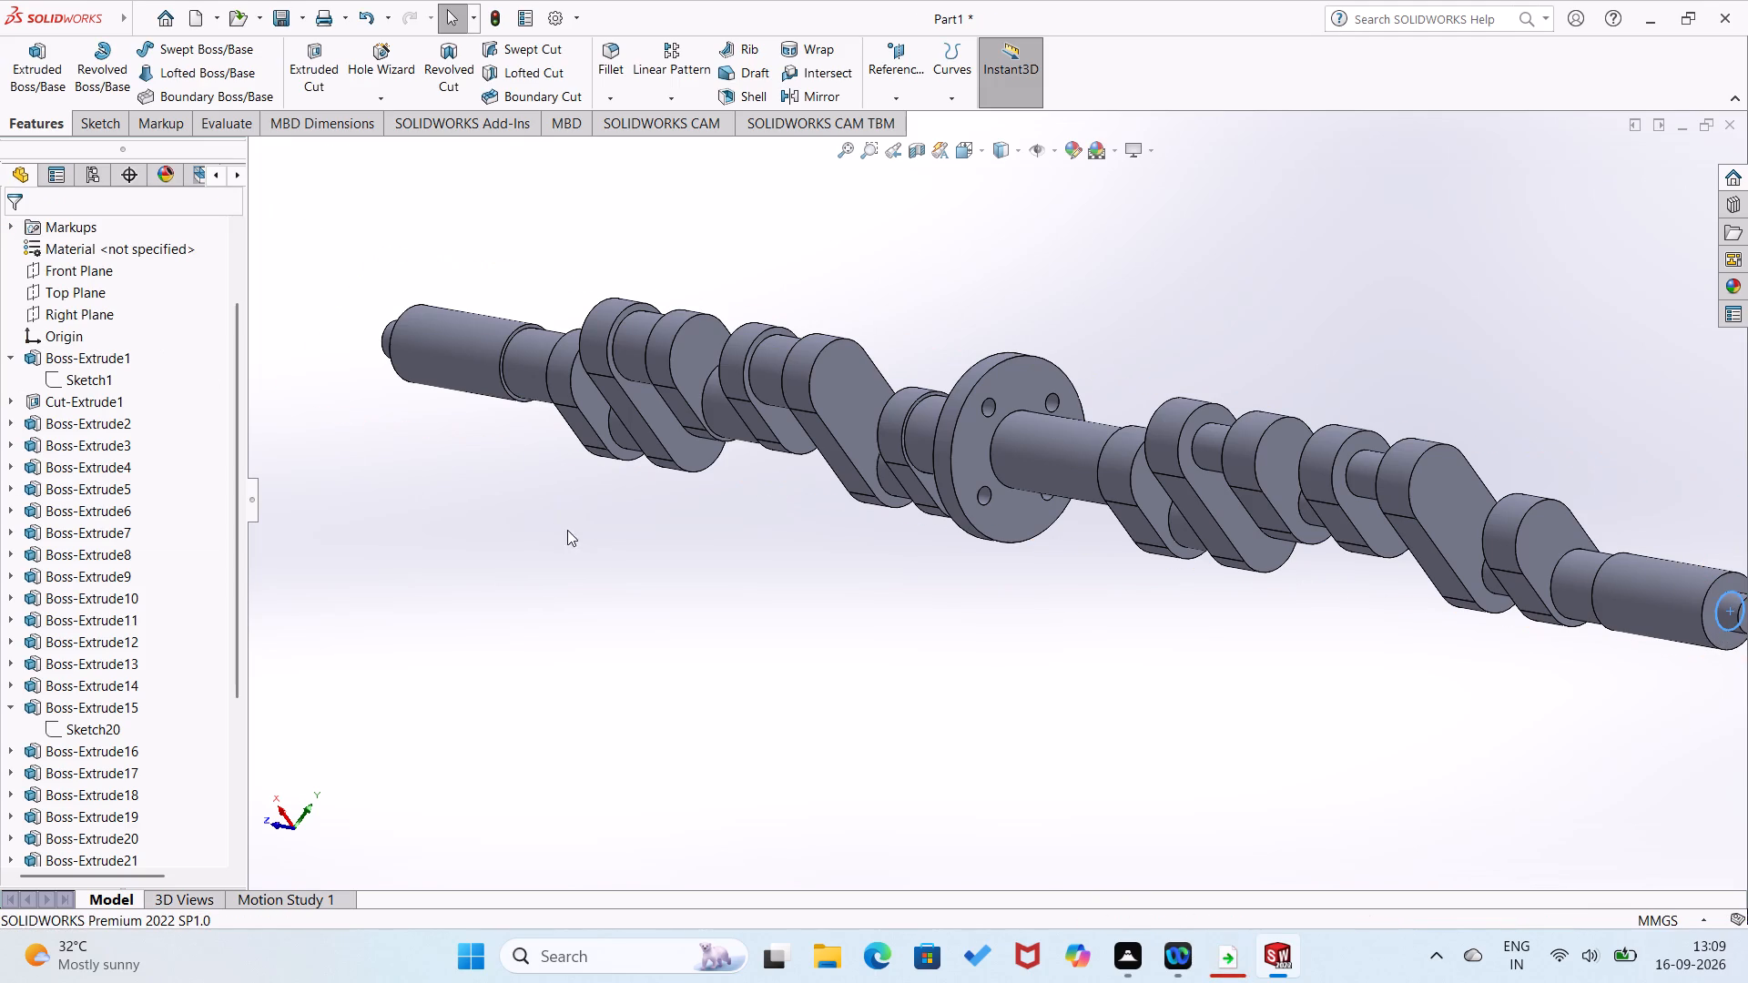
Examine the whole crankshaft from several angles, including both shaft ends, the webs and the central flange.
middle_click_drag(909, 720, 905, 763)
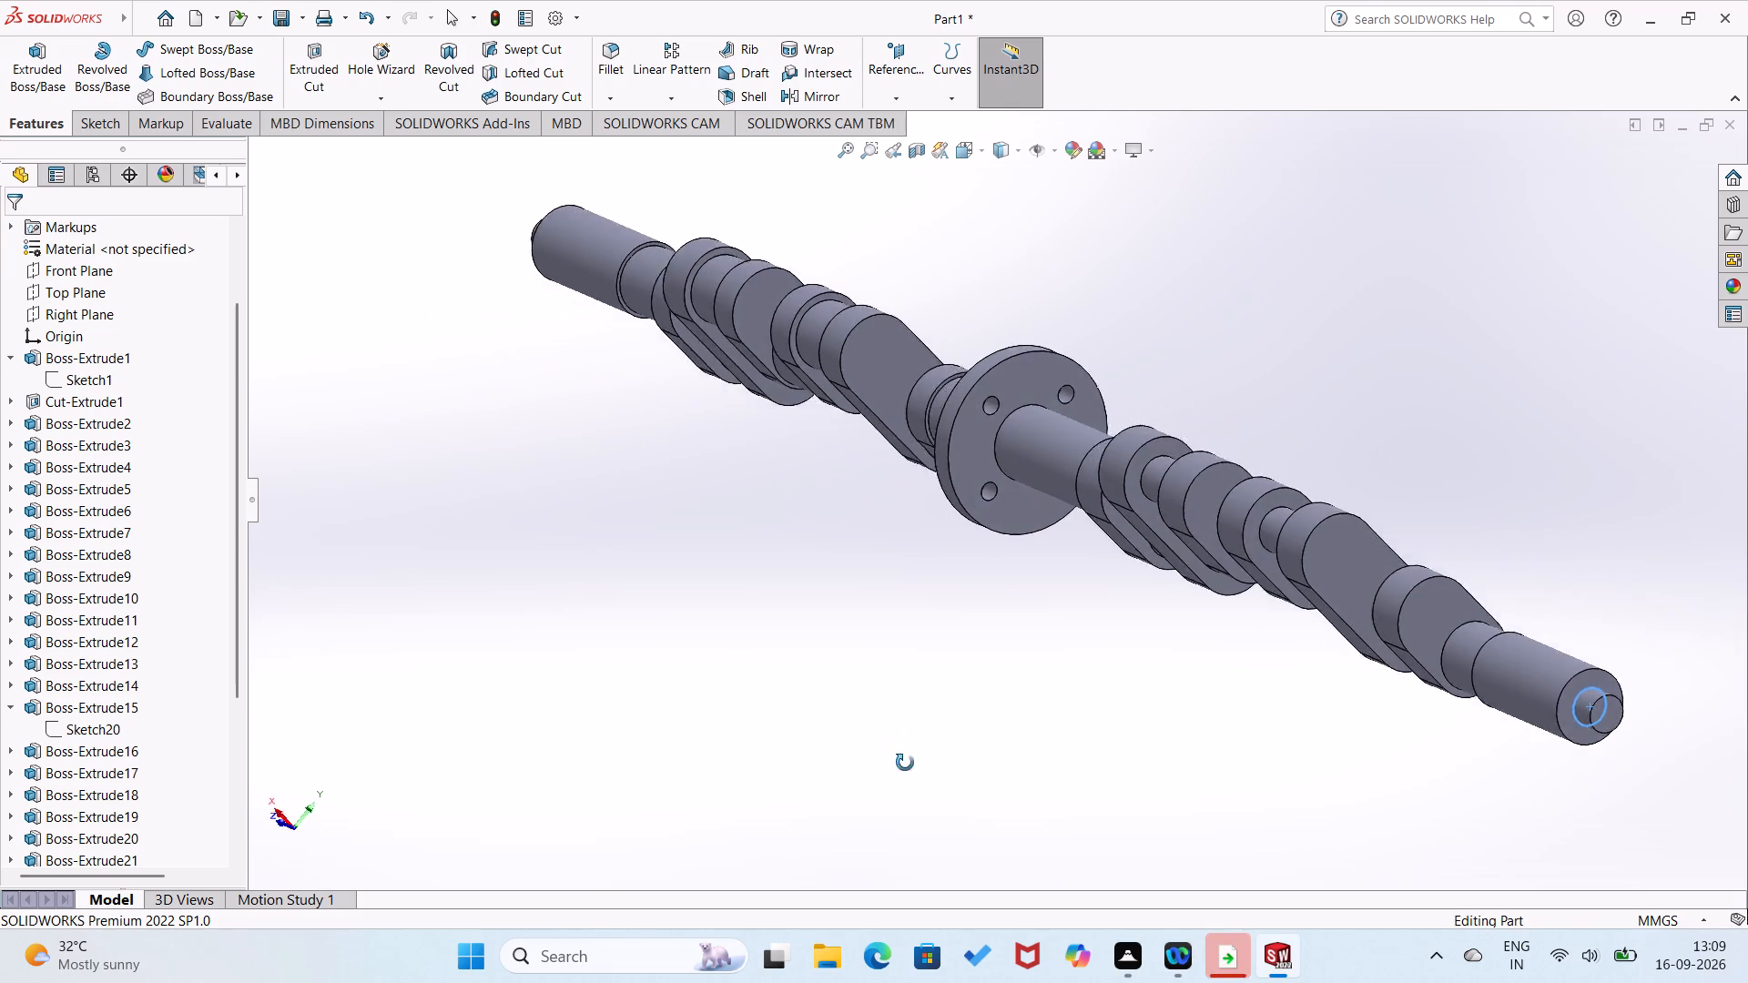
middle_click_drag(905, 763, 1071, 619)
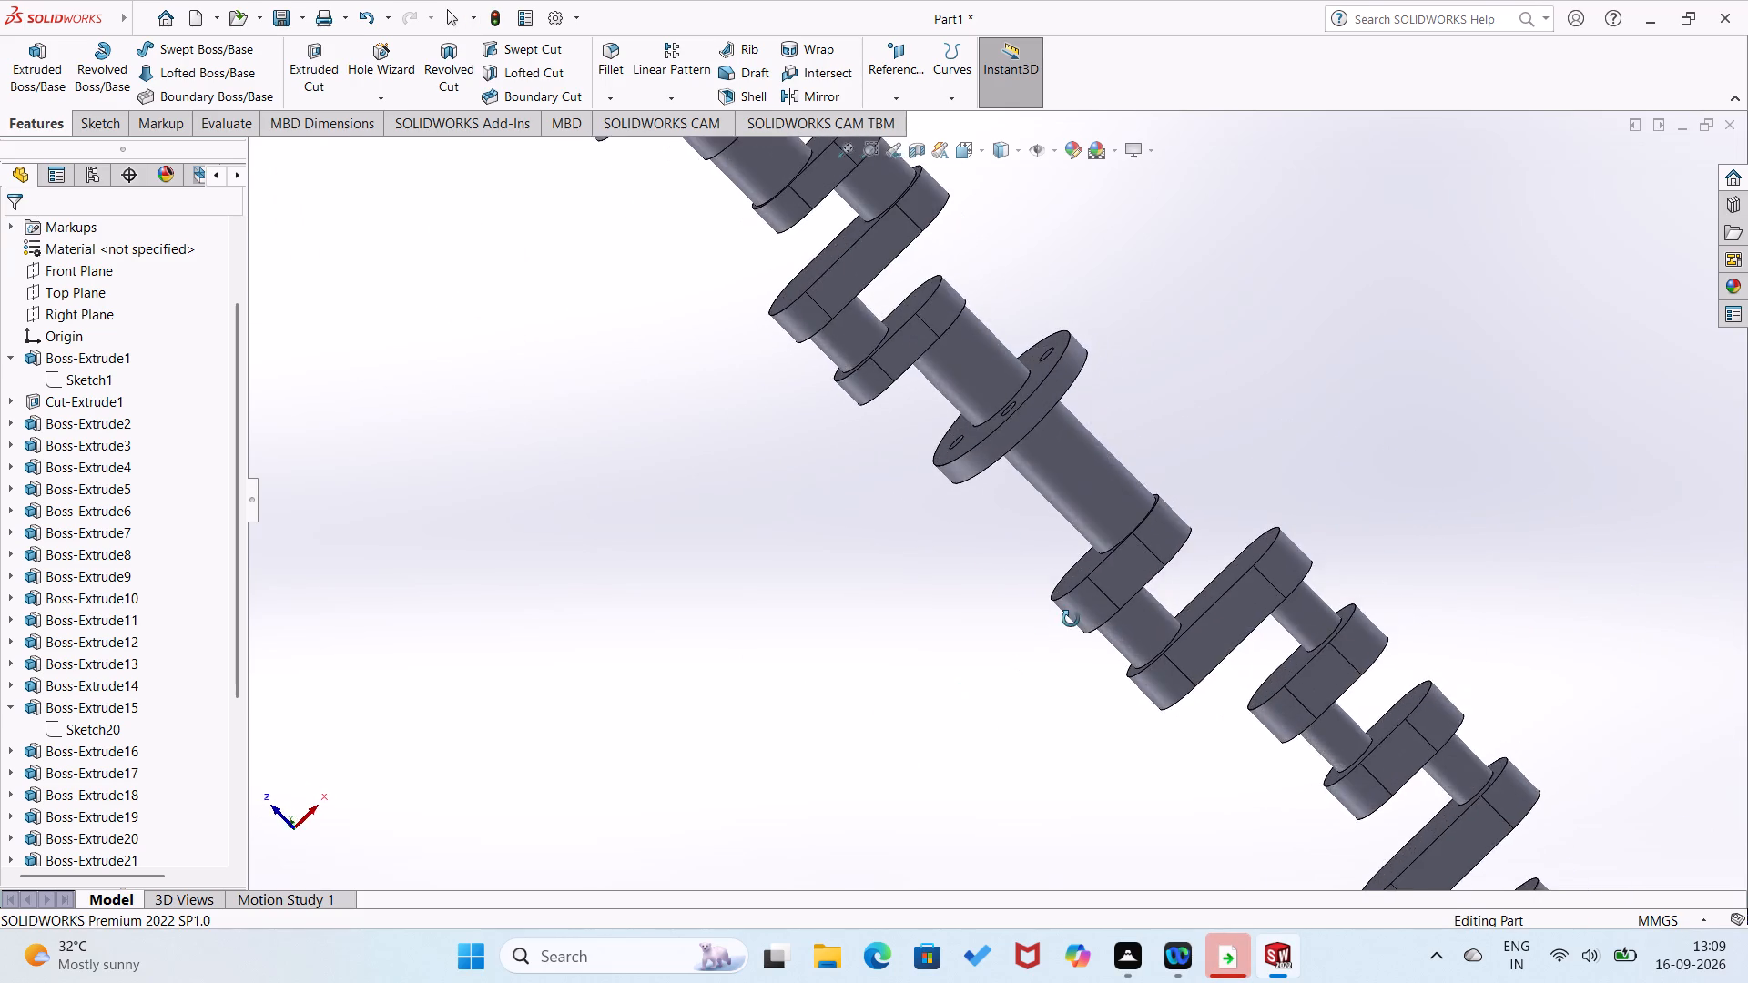
middle_click_drag(1071, 619, 1021, 815)
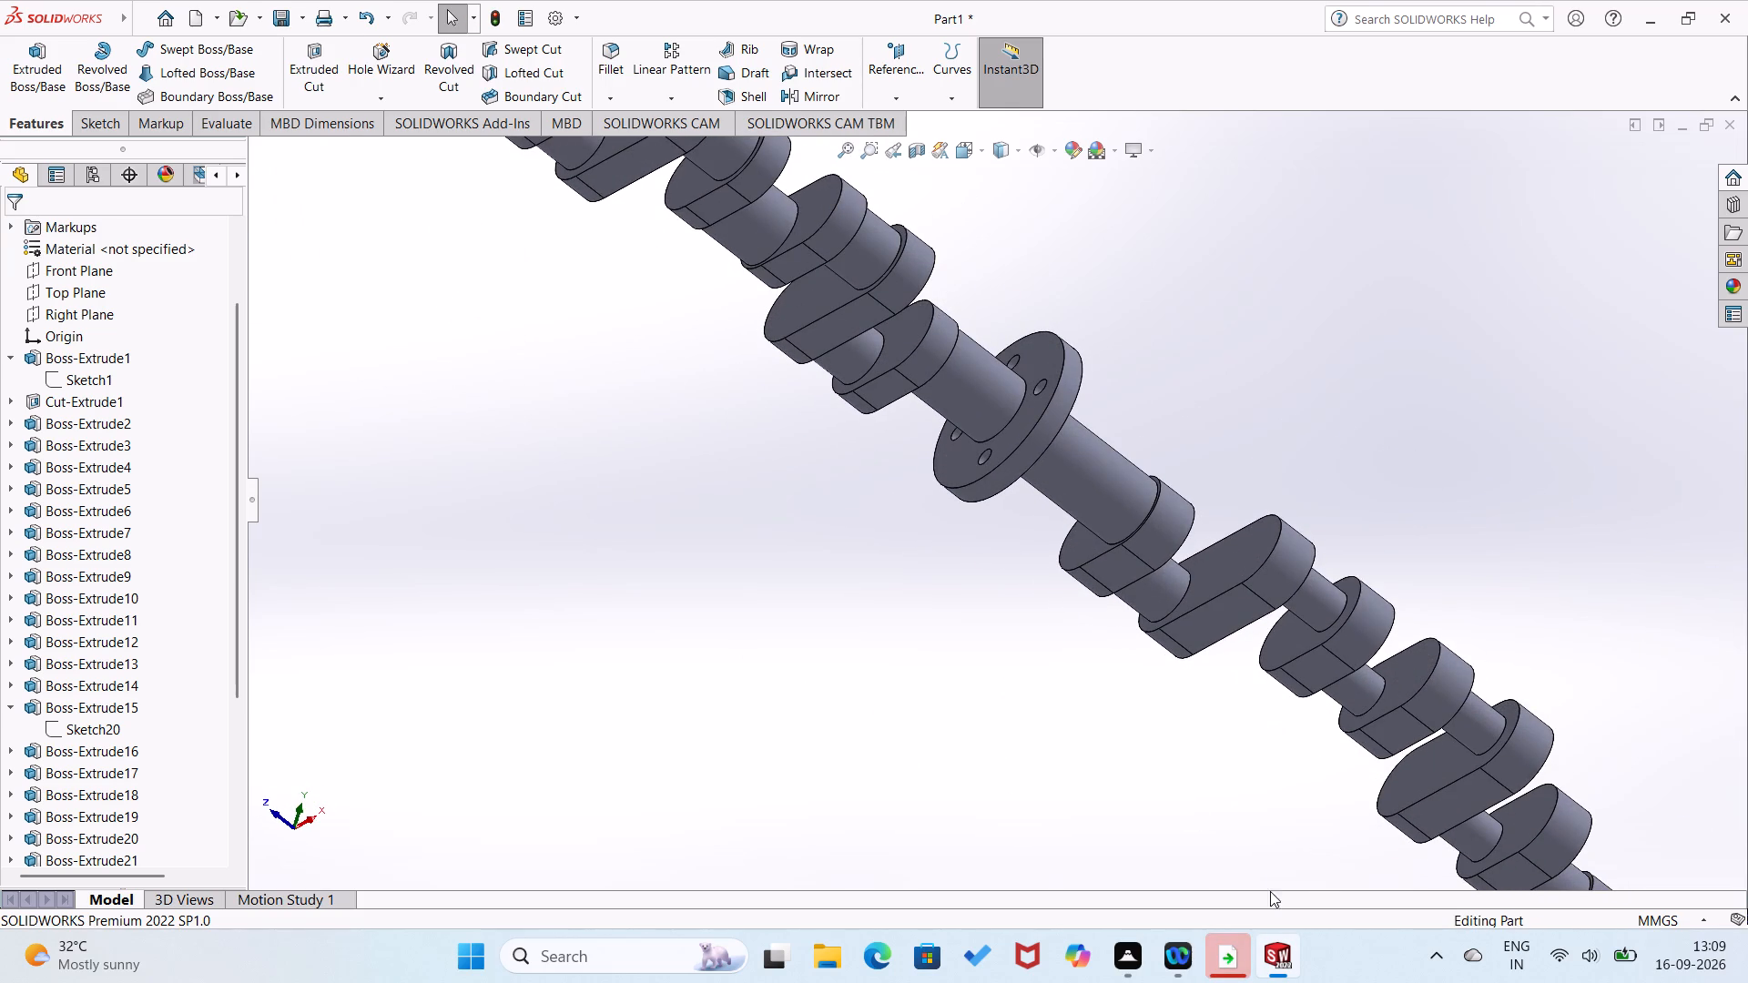
scroll(1169, 714, "up", 3)
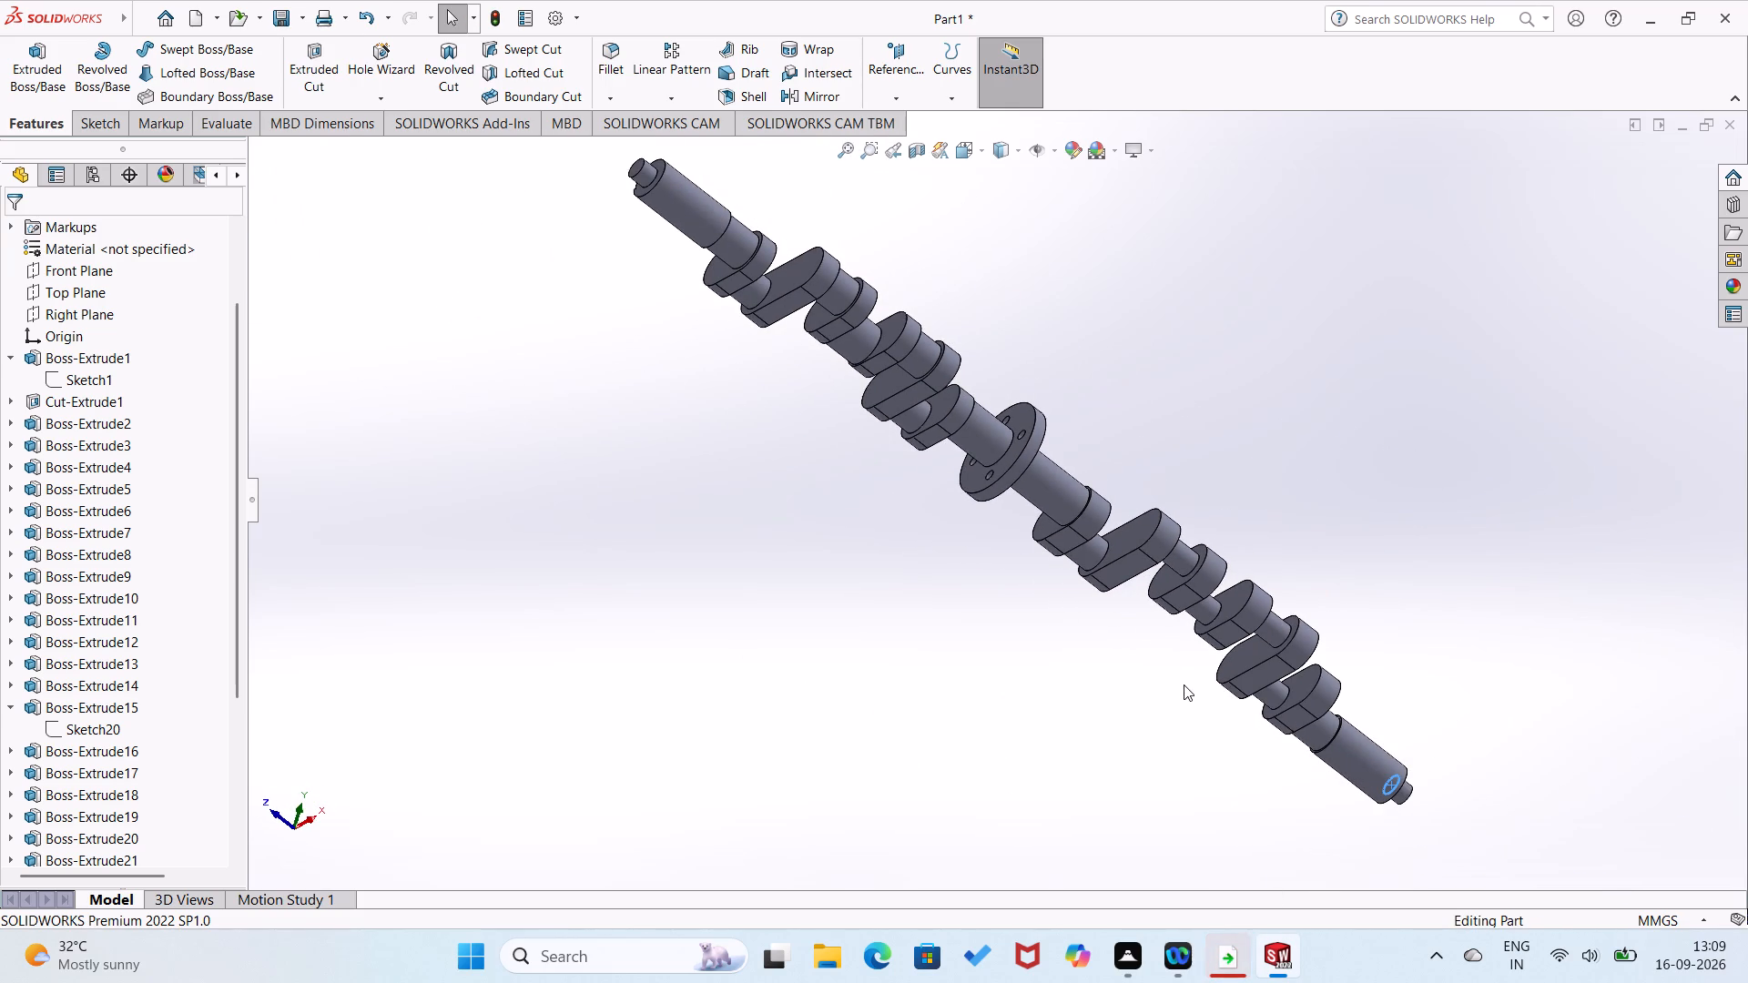
middle_click_drag(1184, 685, 1174, 717)
left_click(1091, 743)
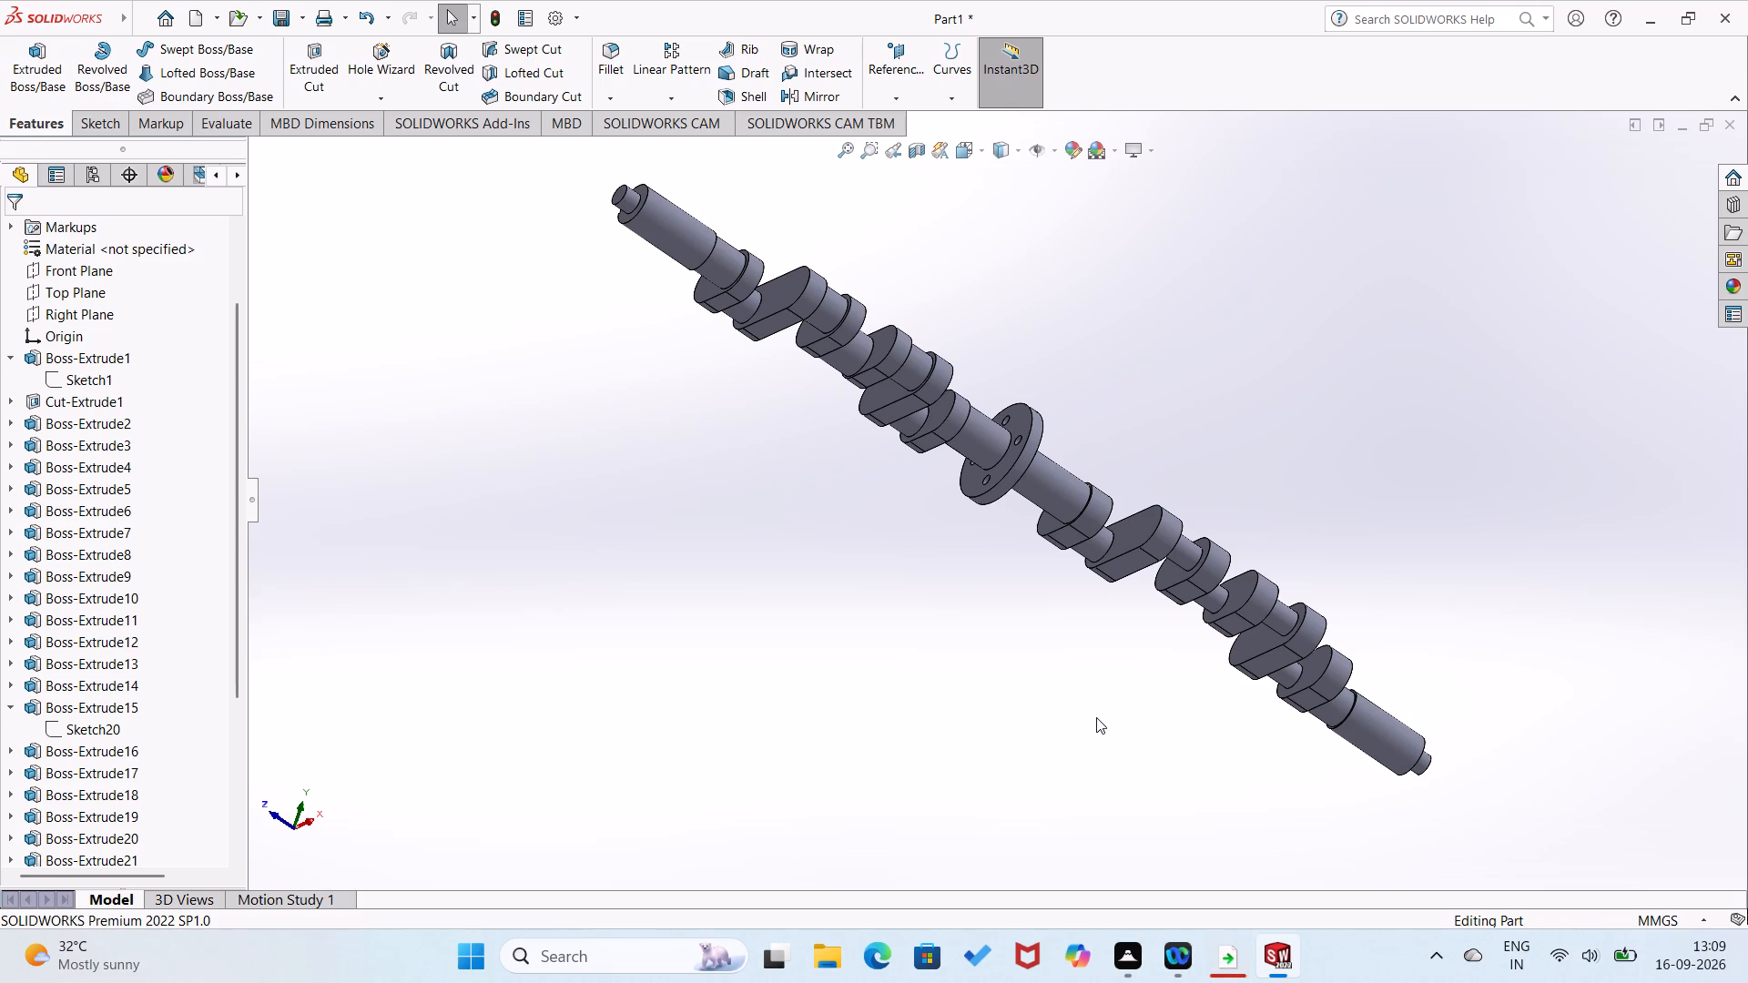
middle_click_drag(1096, 713, 1387, 806)
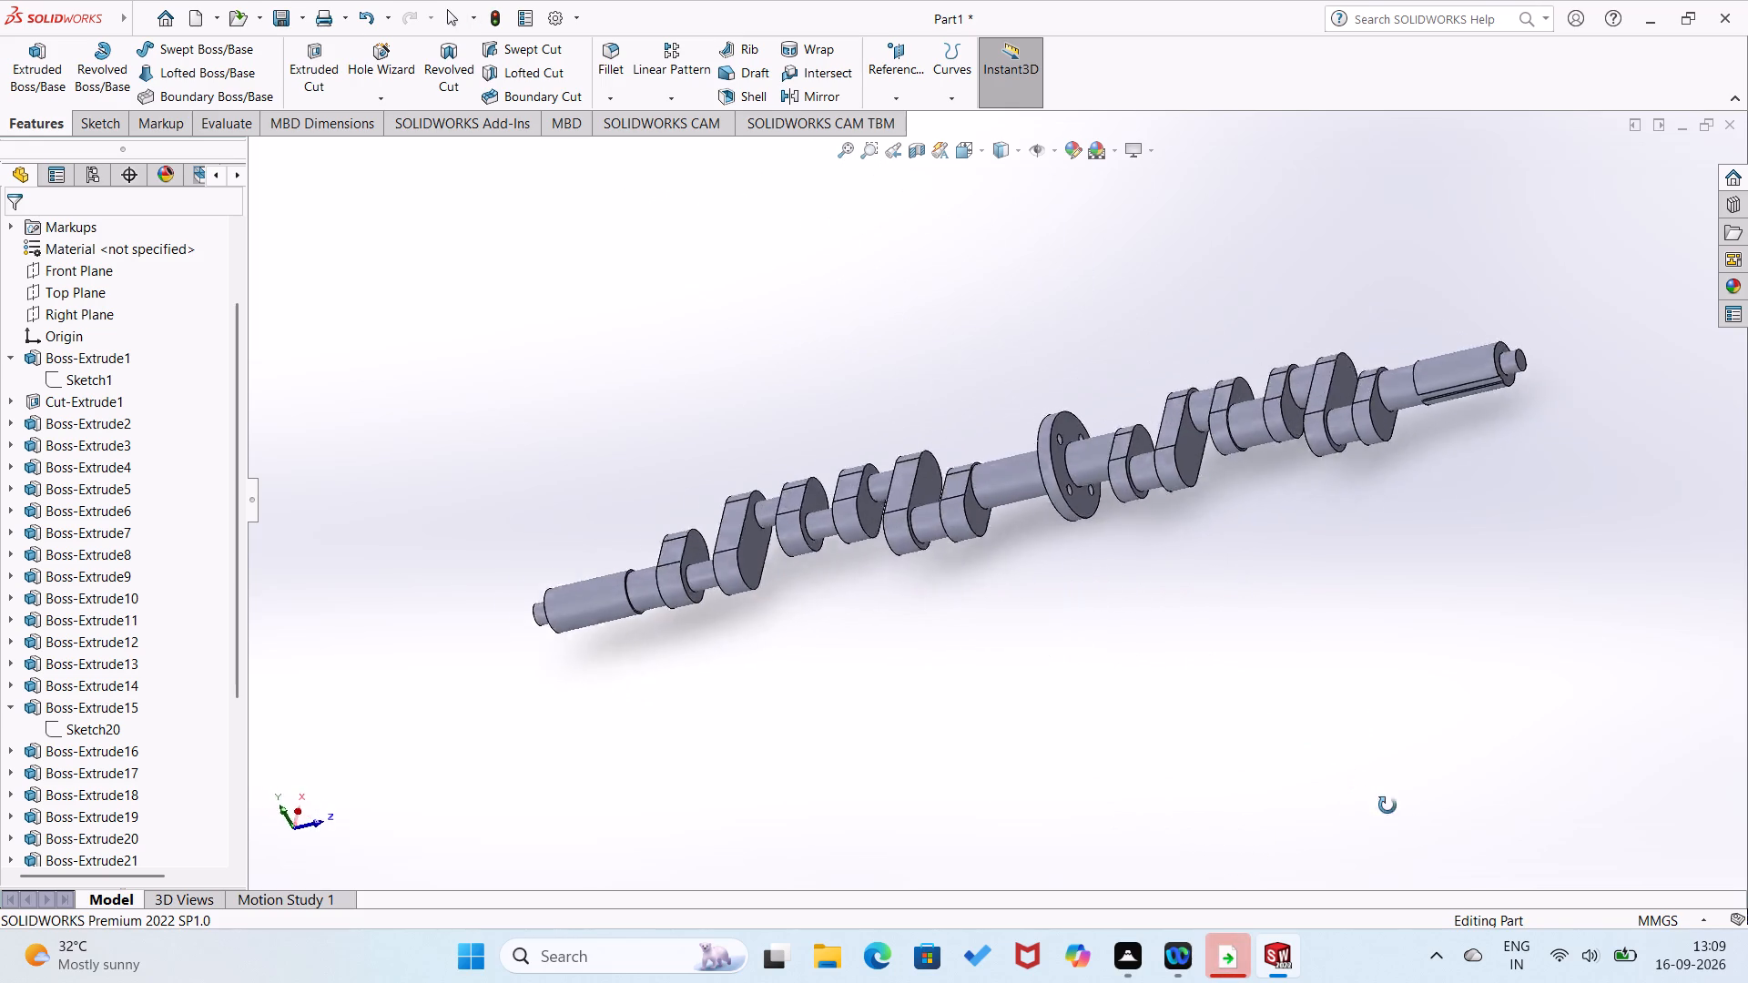
middle_click_drag(1387, 806, 1747, 969)
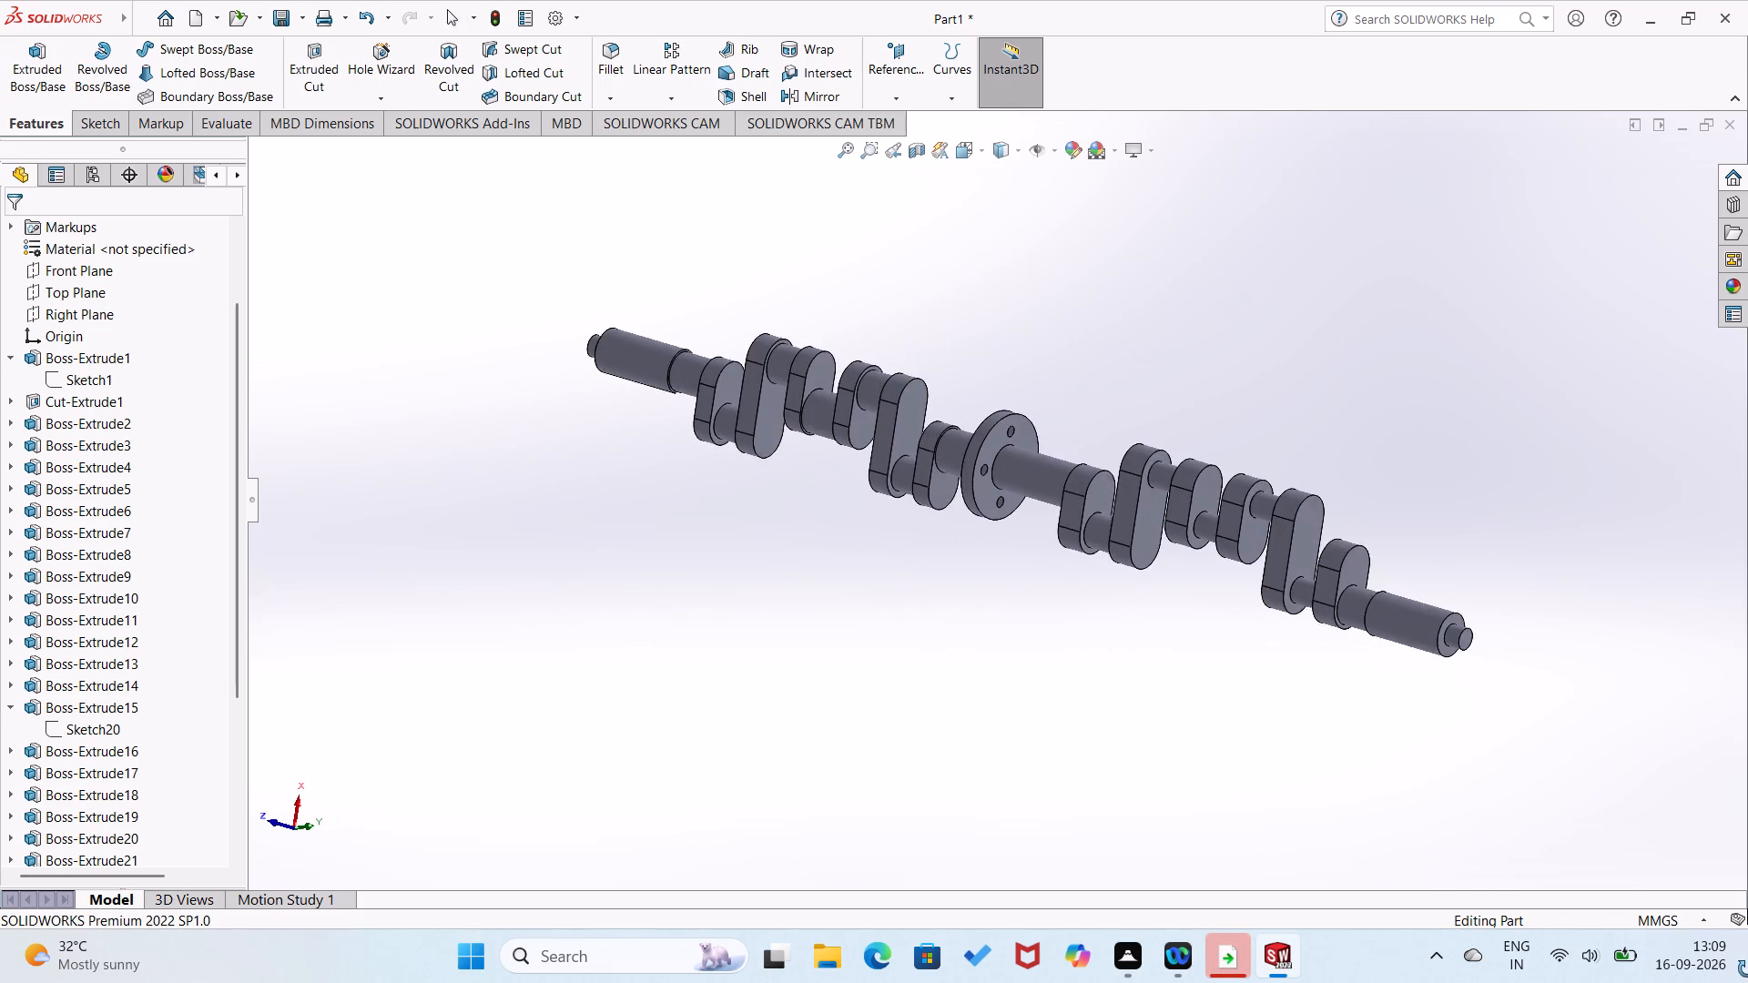
middle_click_drag(1747, 969, 1747, 891)
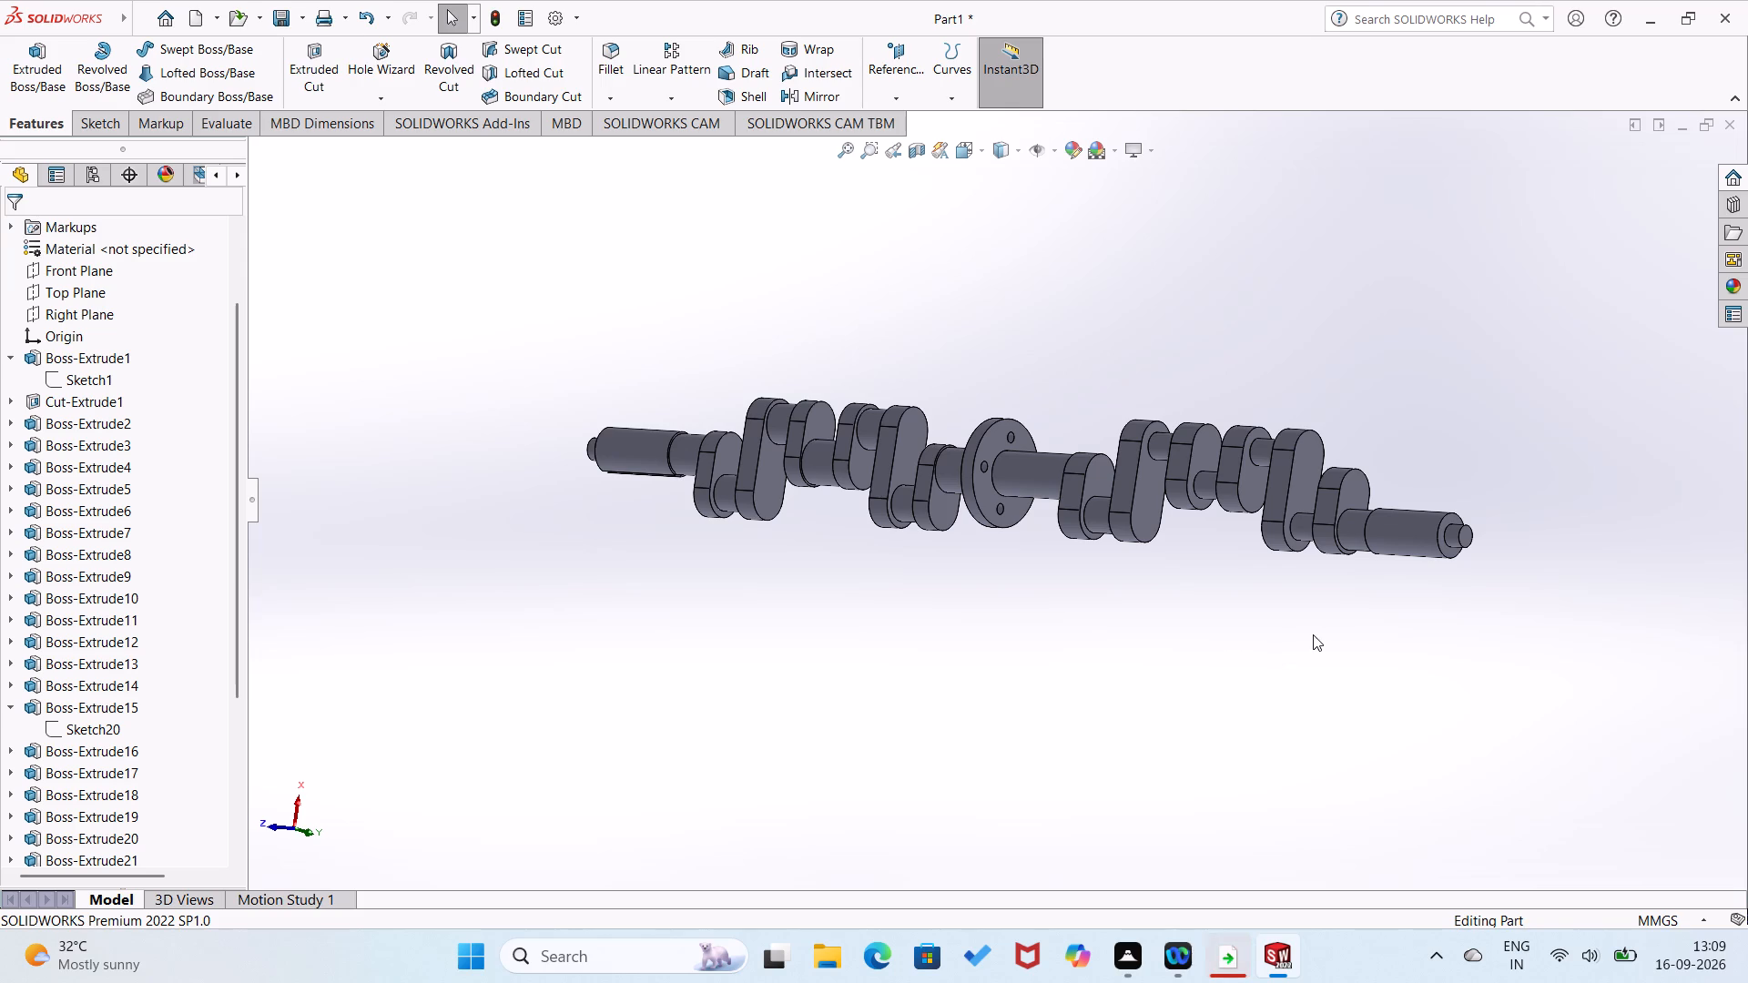
Examine the complete crankshaft again from the side and from both shaft ends, including the webs, central flange and keyed end.
middle_click_drag(1214, 650, 1259, 521)
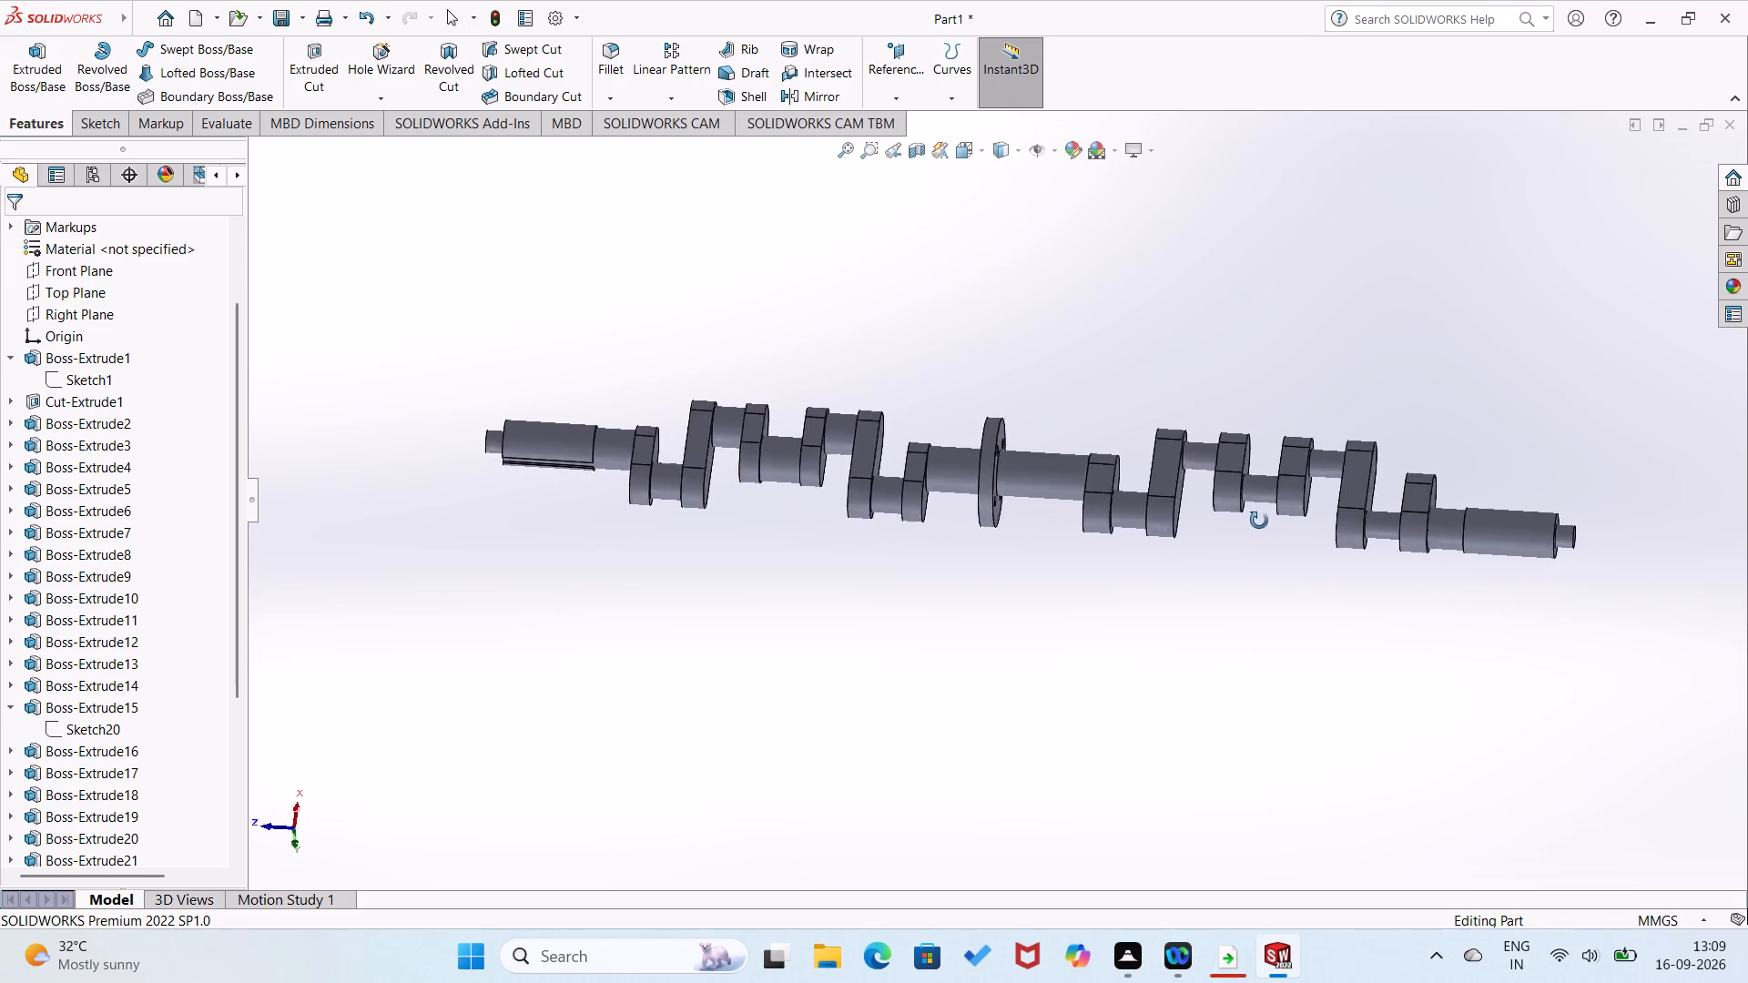
middle_click_drag(1259, 521, 1376, 458)
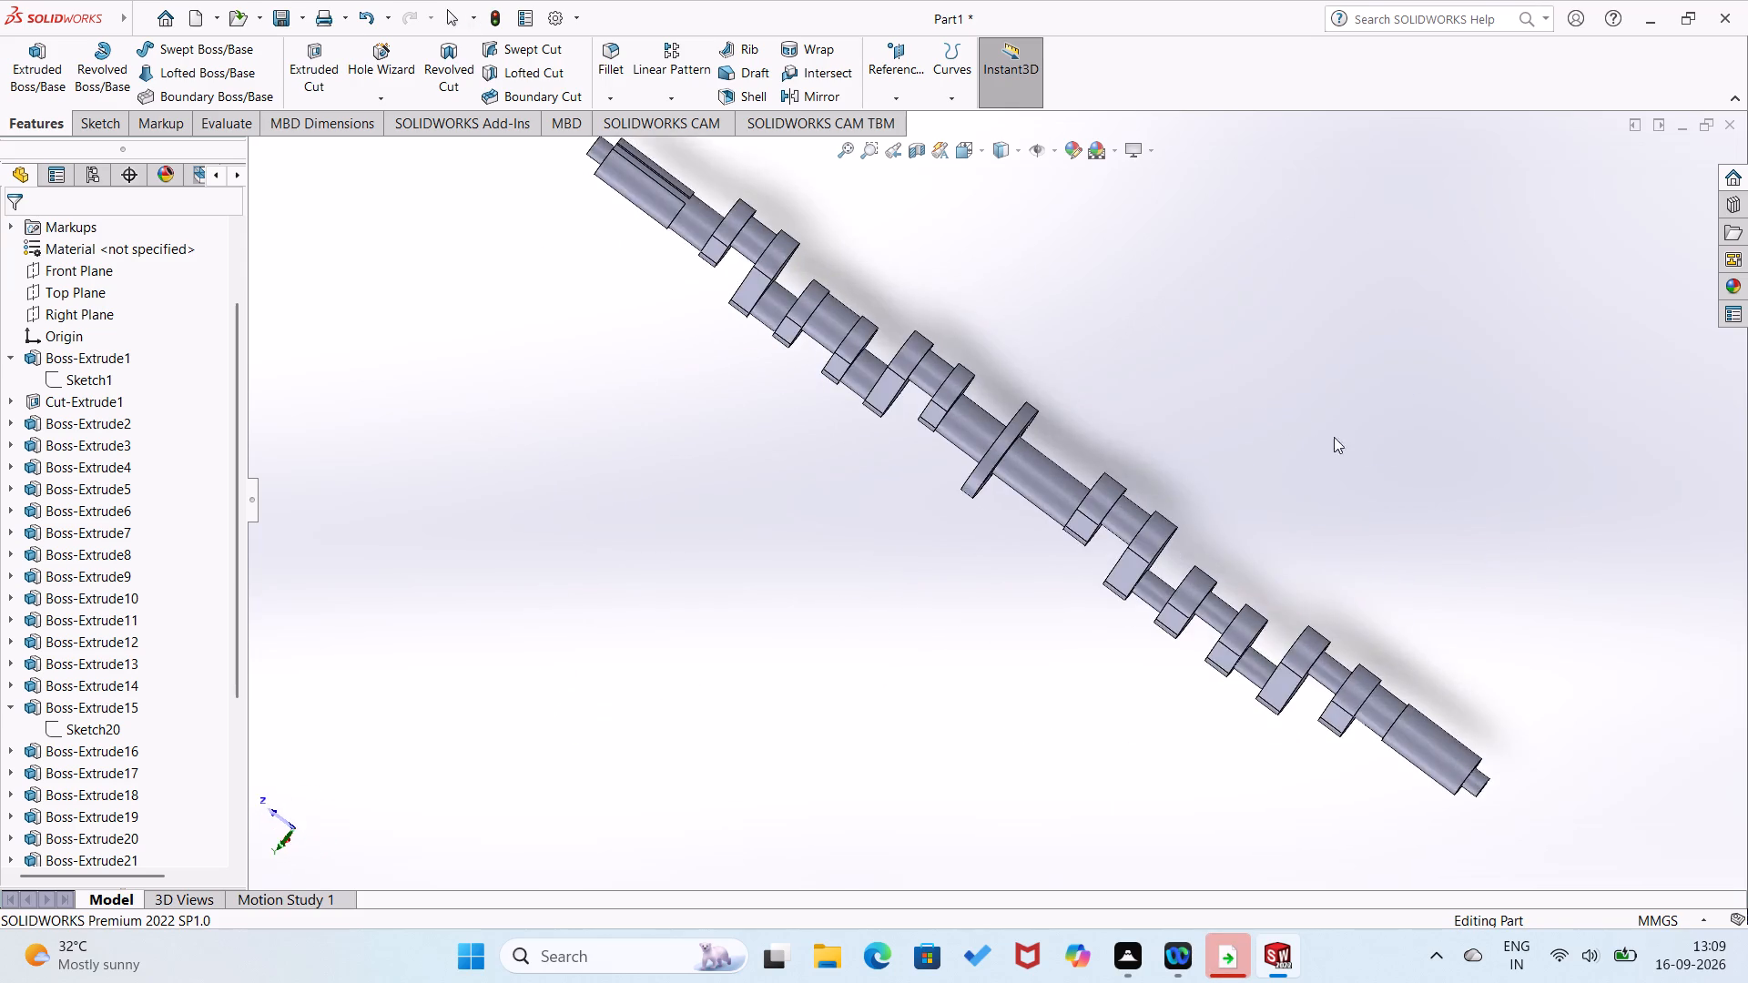
middle_click_drag(1259, 431, 952, 351)
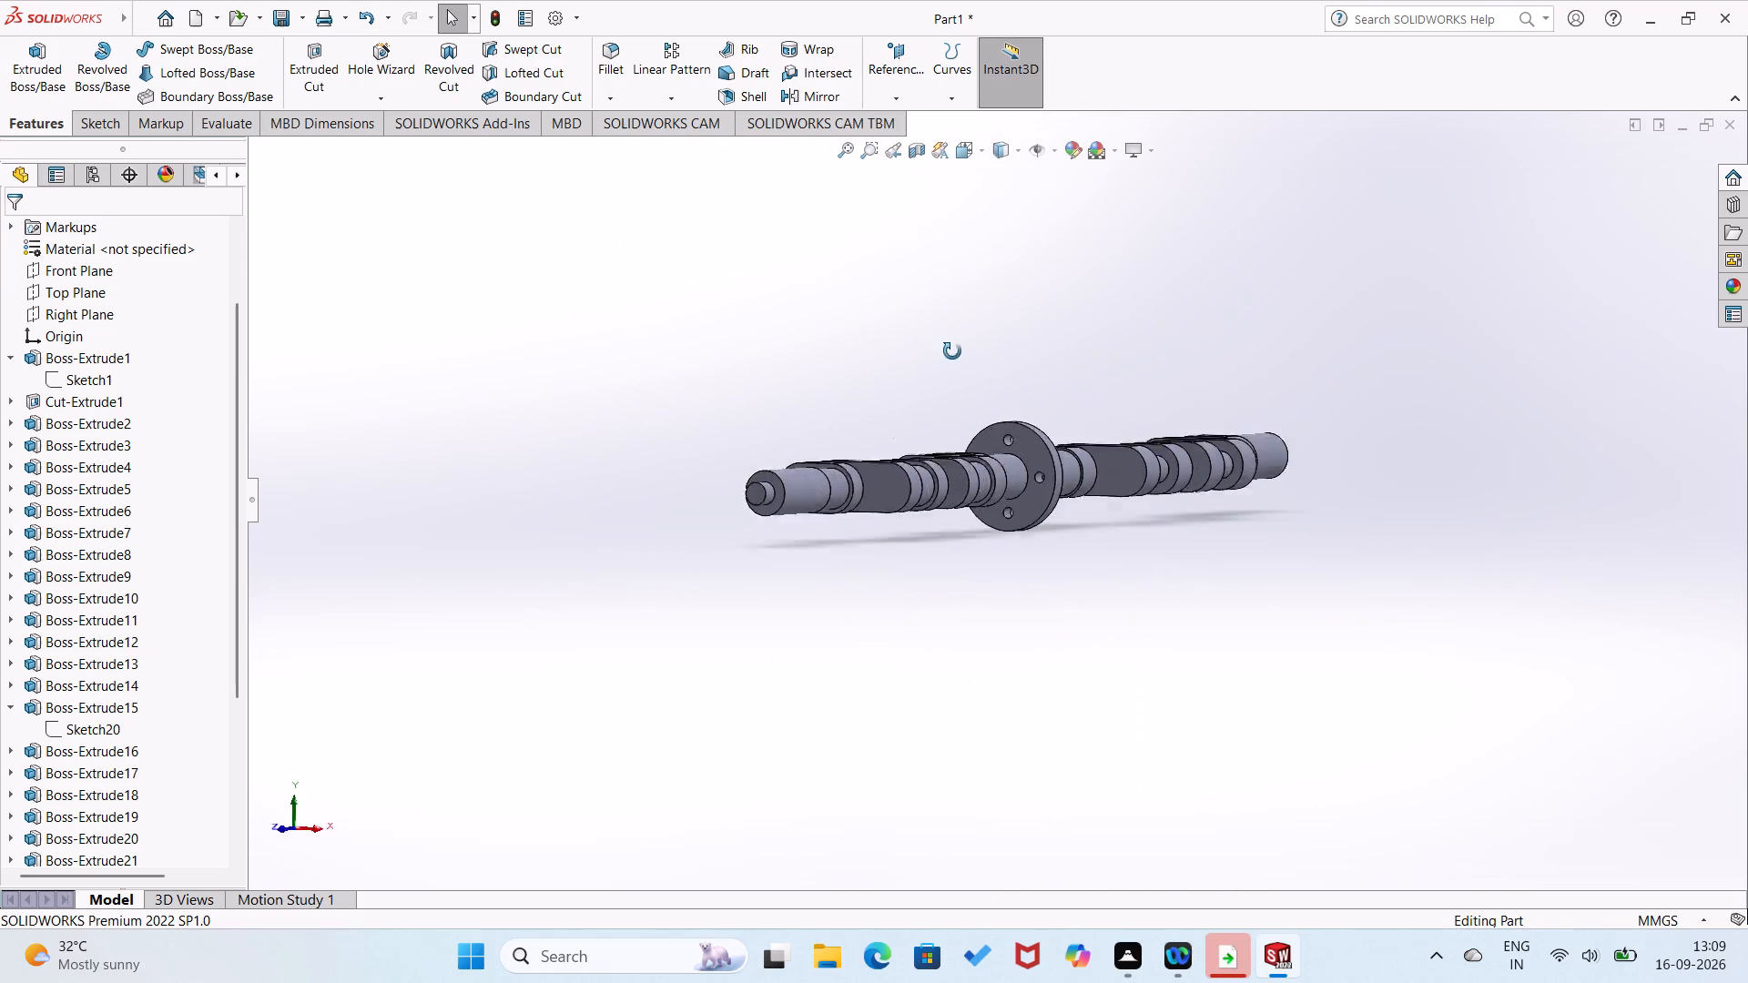
middle_click_drag(952, 351, 1266, 475)
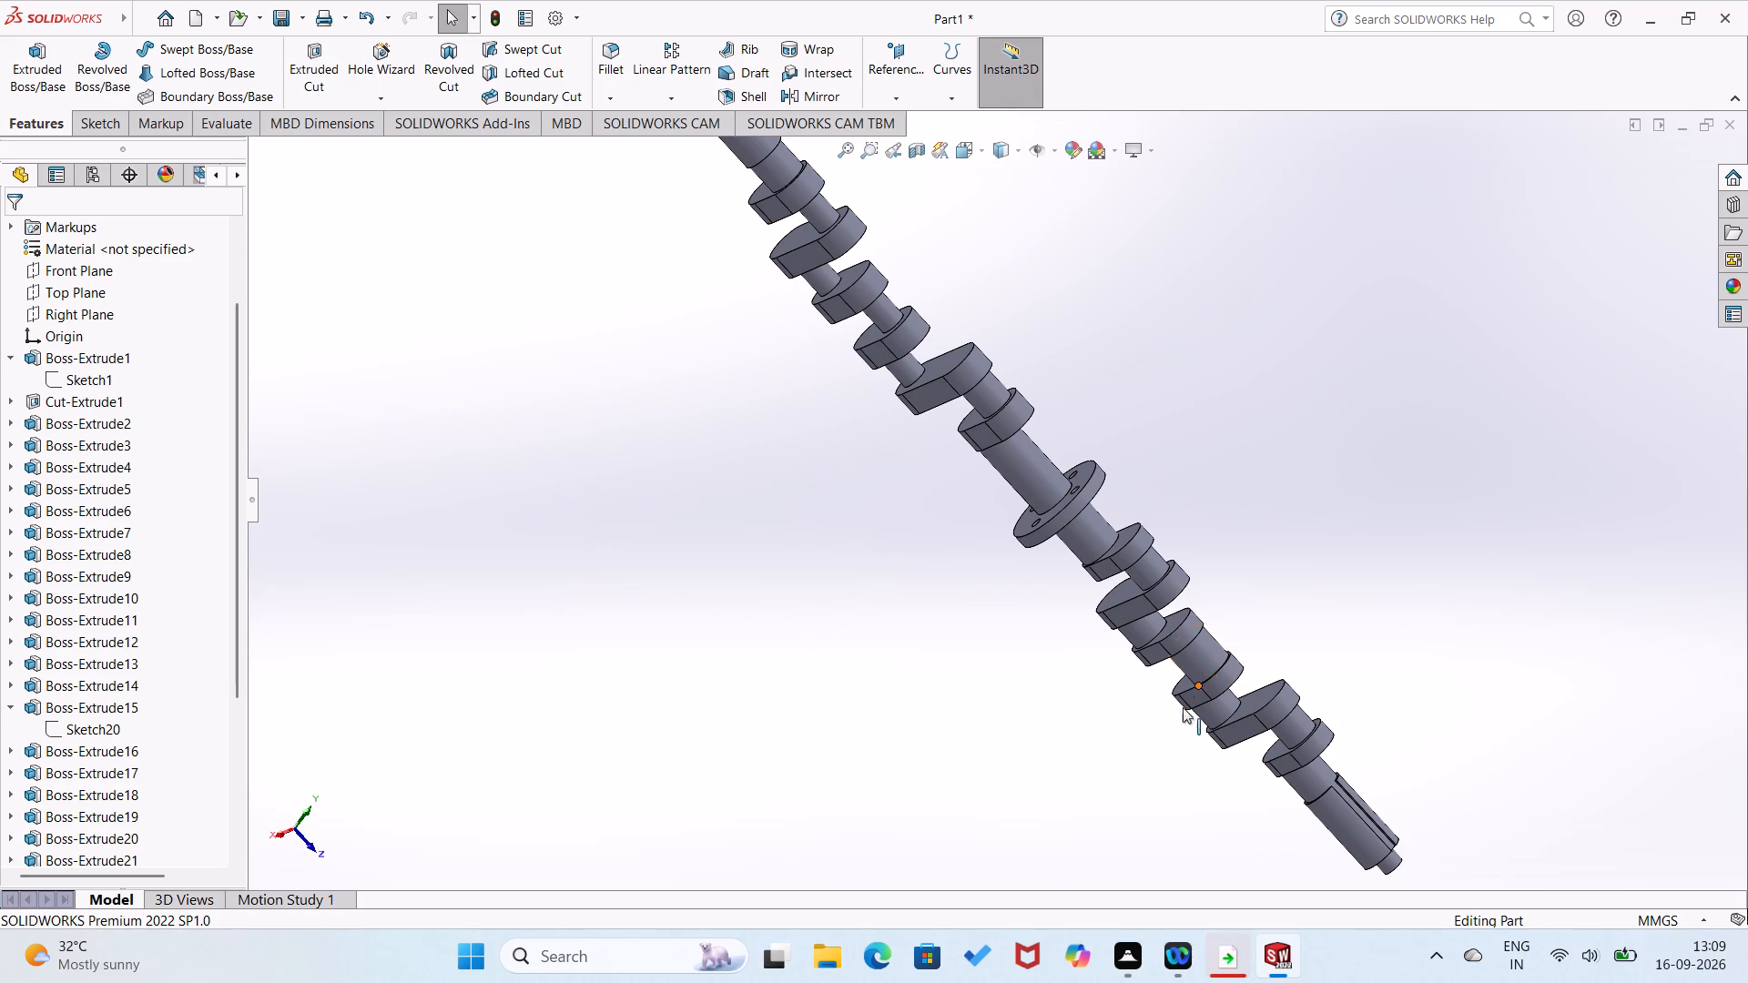
left_click_drag(1128, 949, 1128, 960)
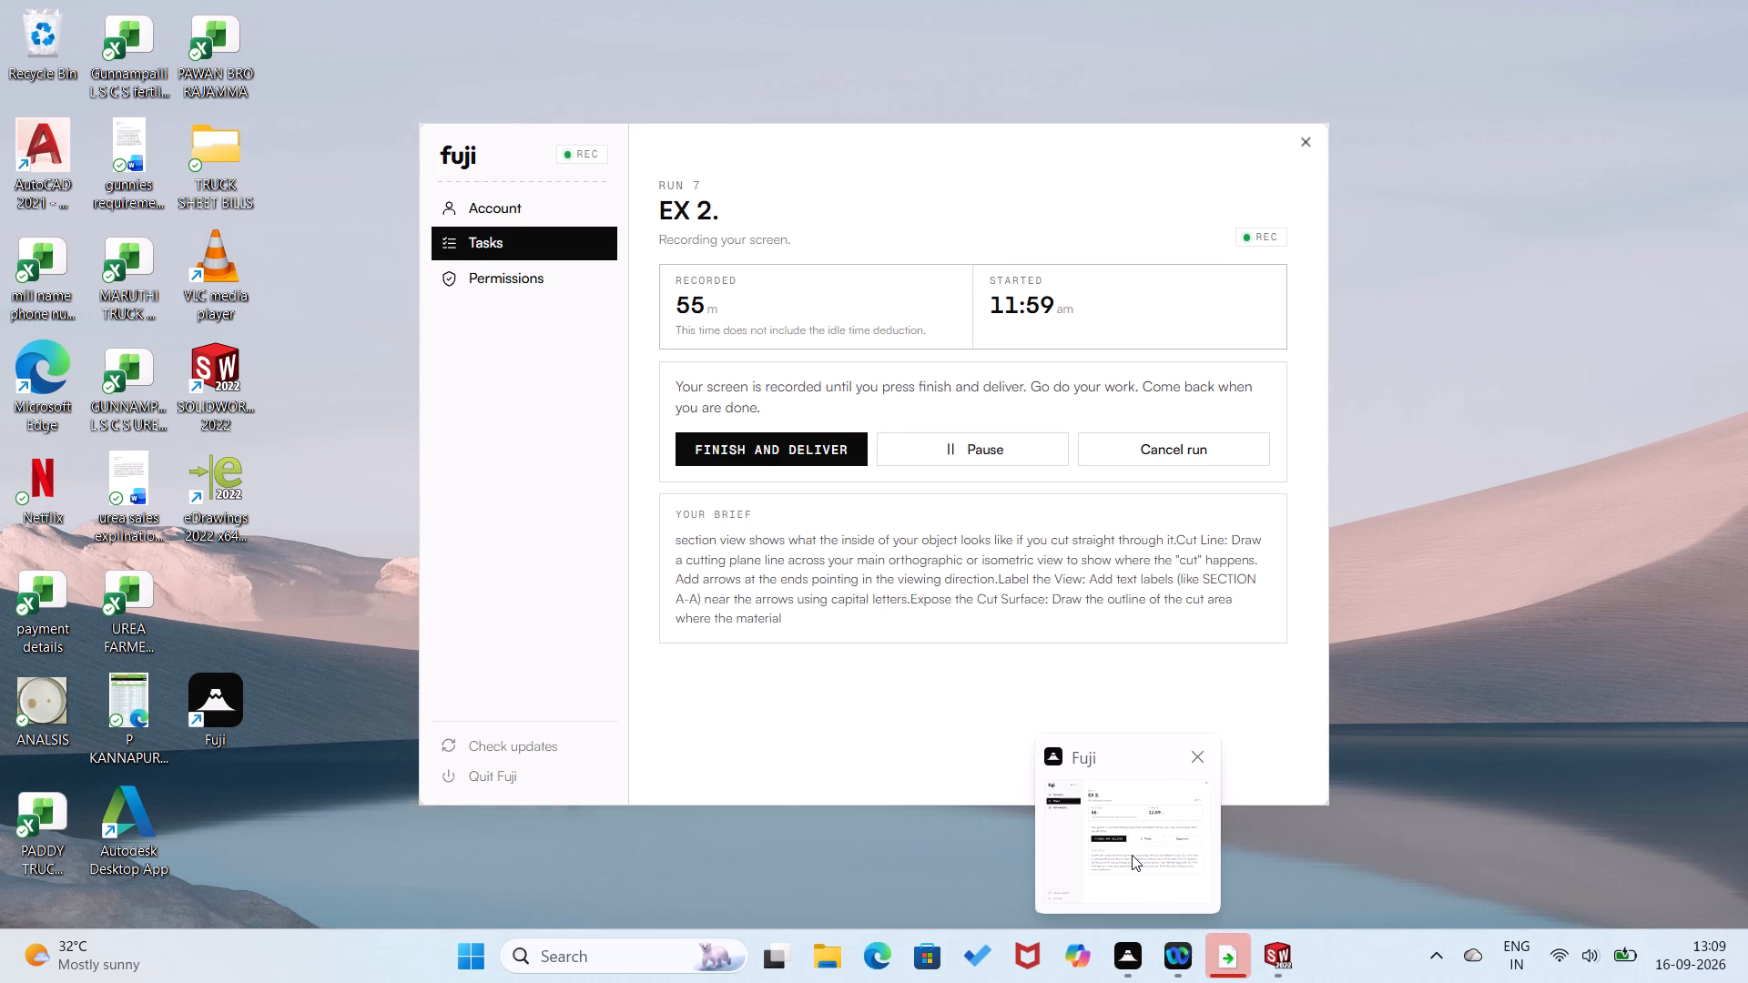
scroll(940, 642, "down", 1)
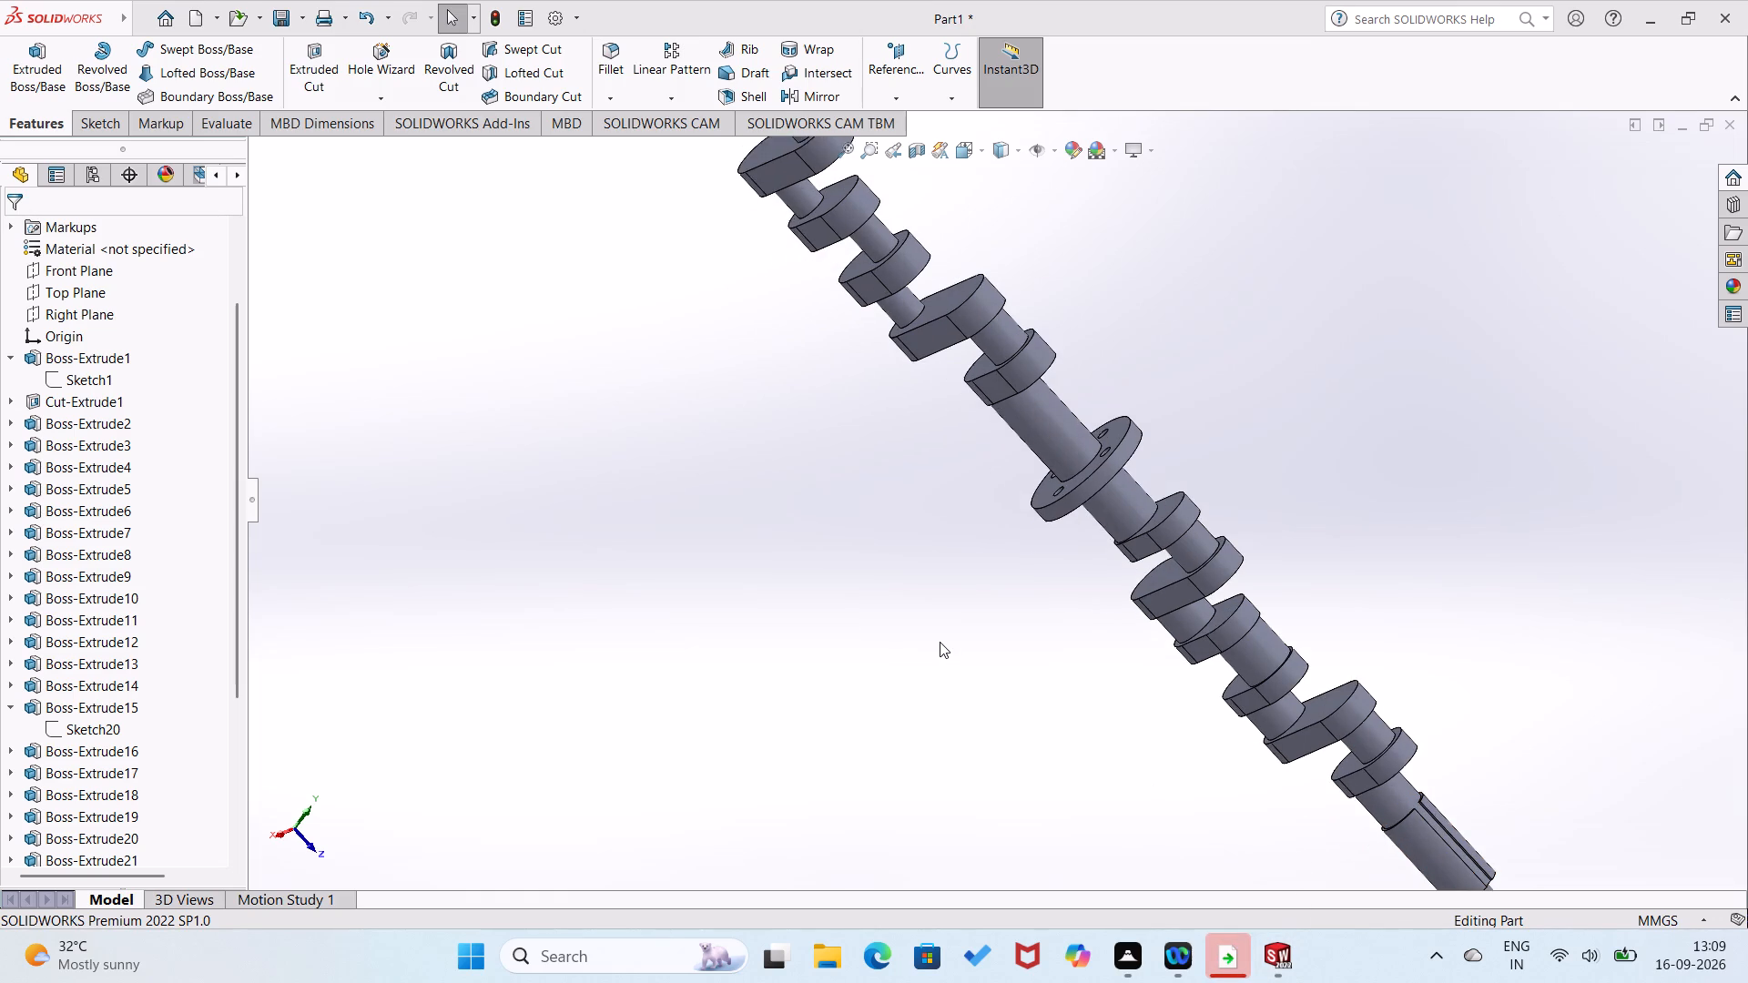
scroll(940, 642, "up", 3)
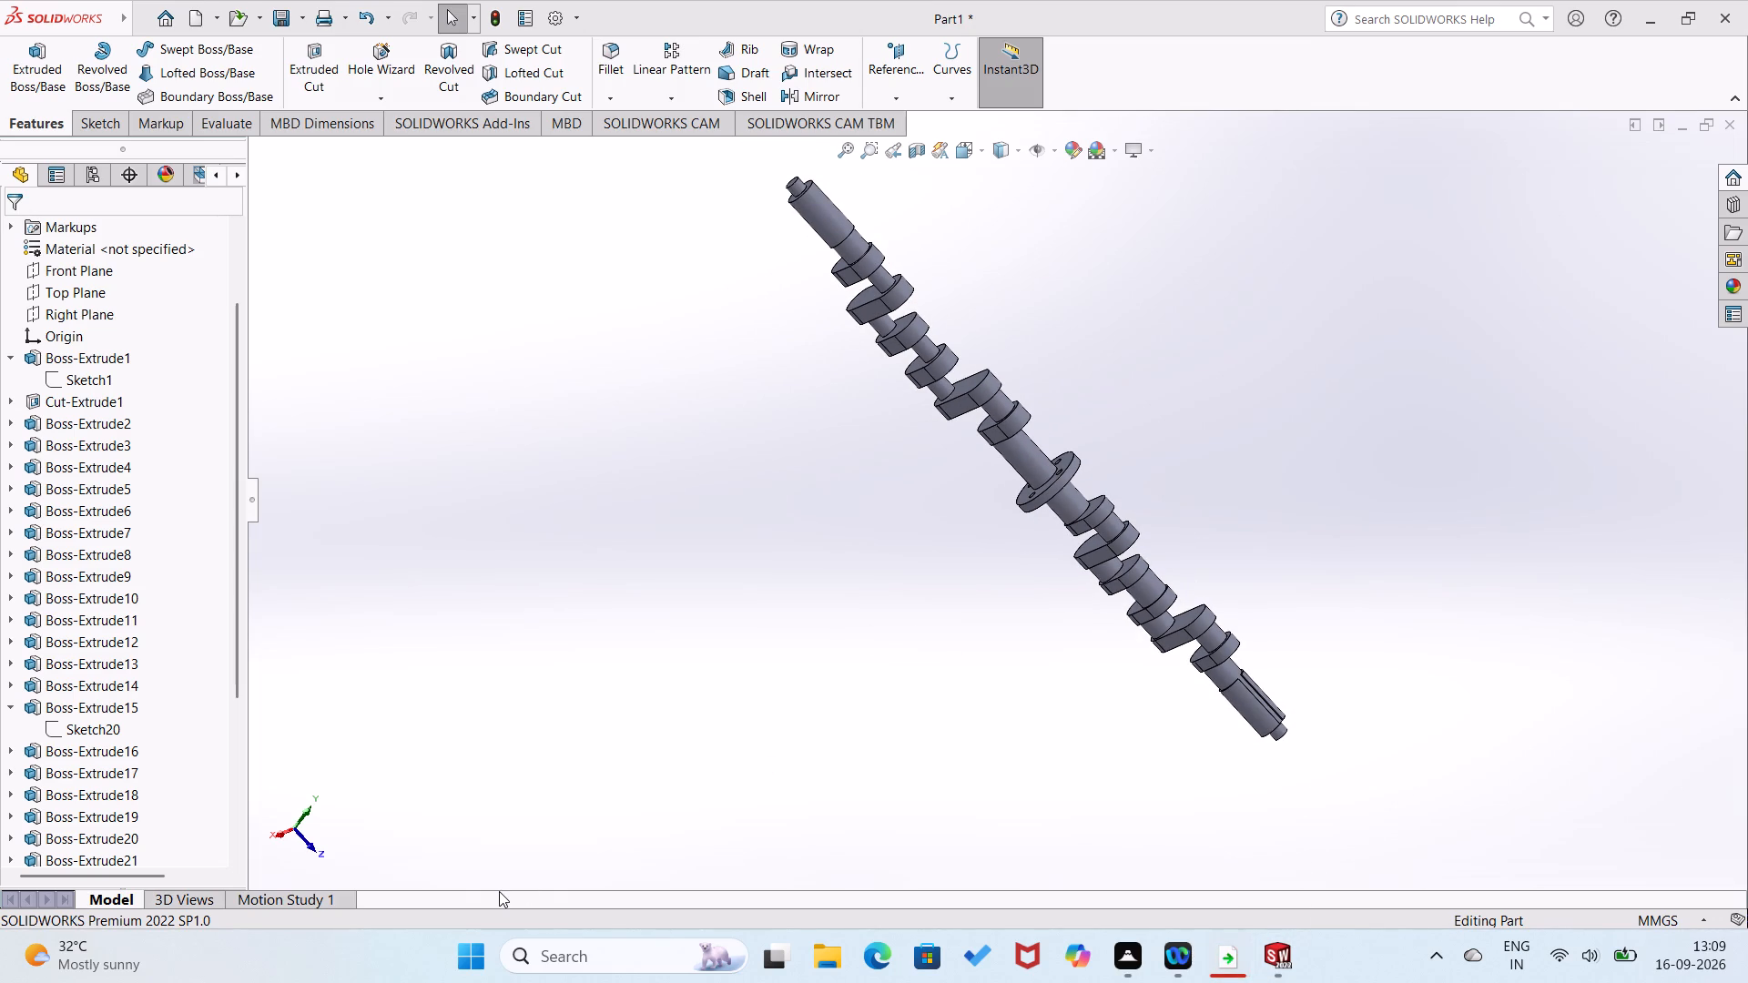
Put the crankshaft in isometric view and save it as a SOLIDWORKS part named wed22 in the Documents folder.
key("ctrl+s")
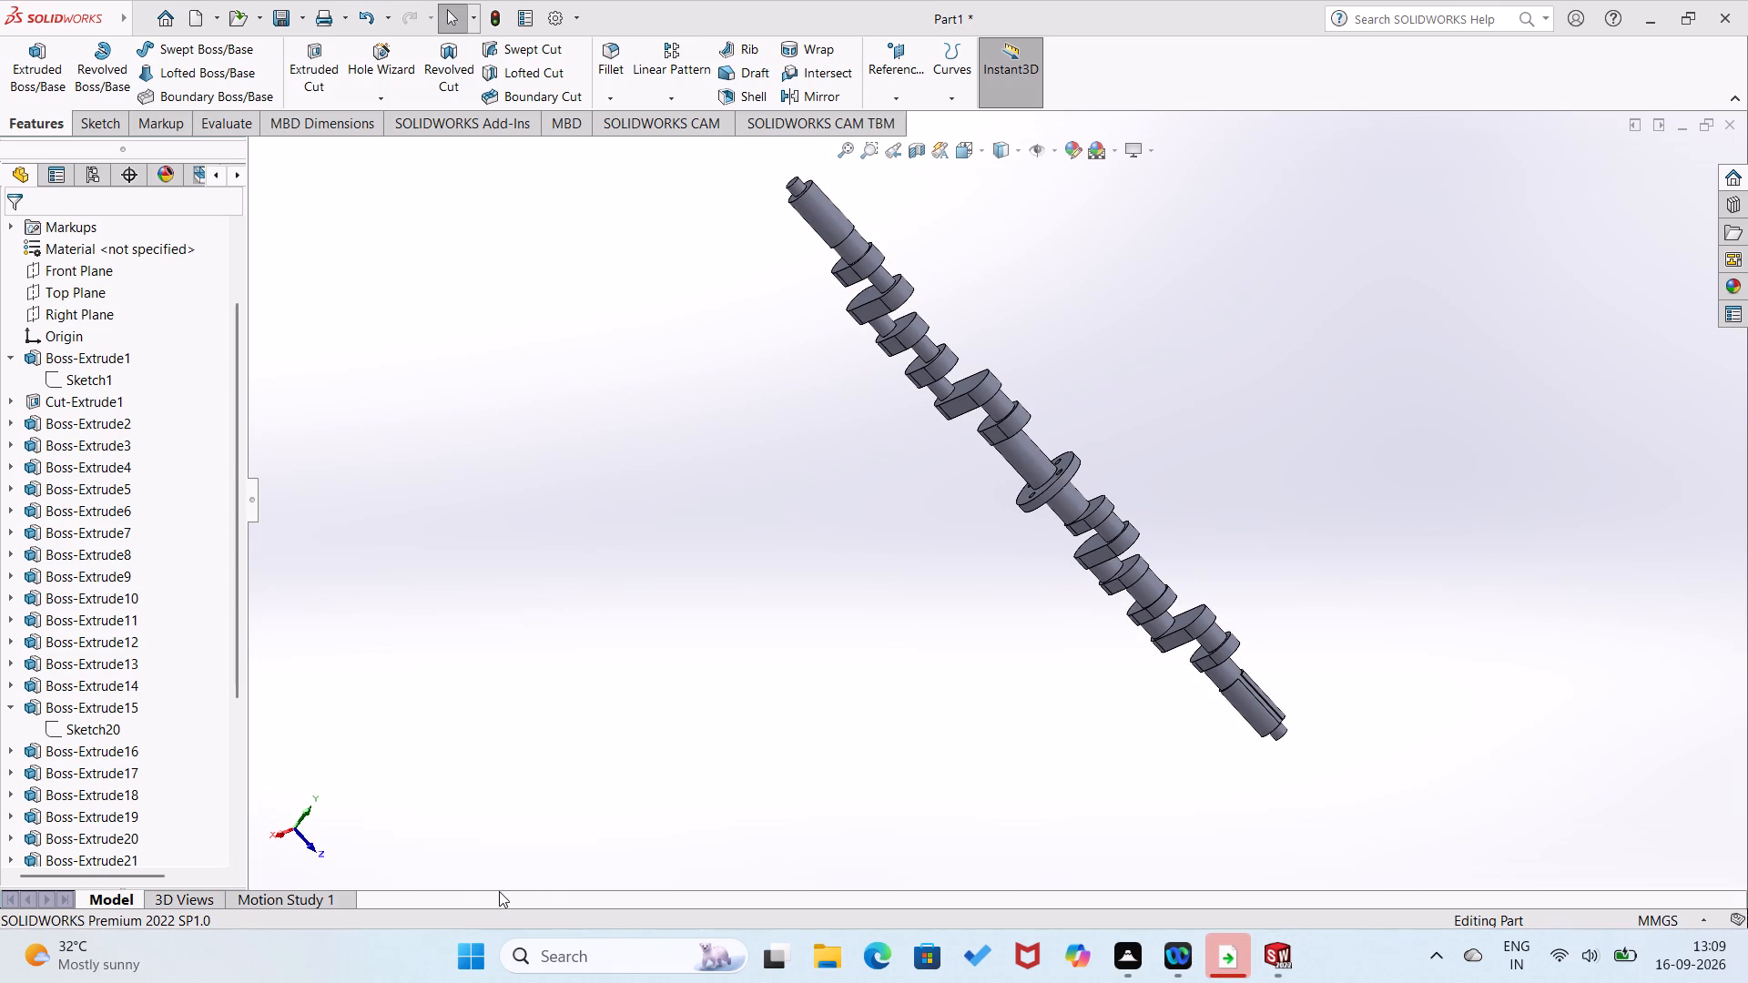
key("ctrl+s")
key("ctrl+8")
key("ctrl+7")
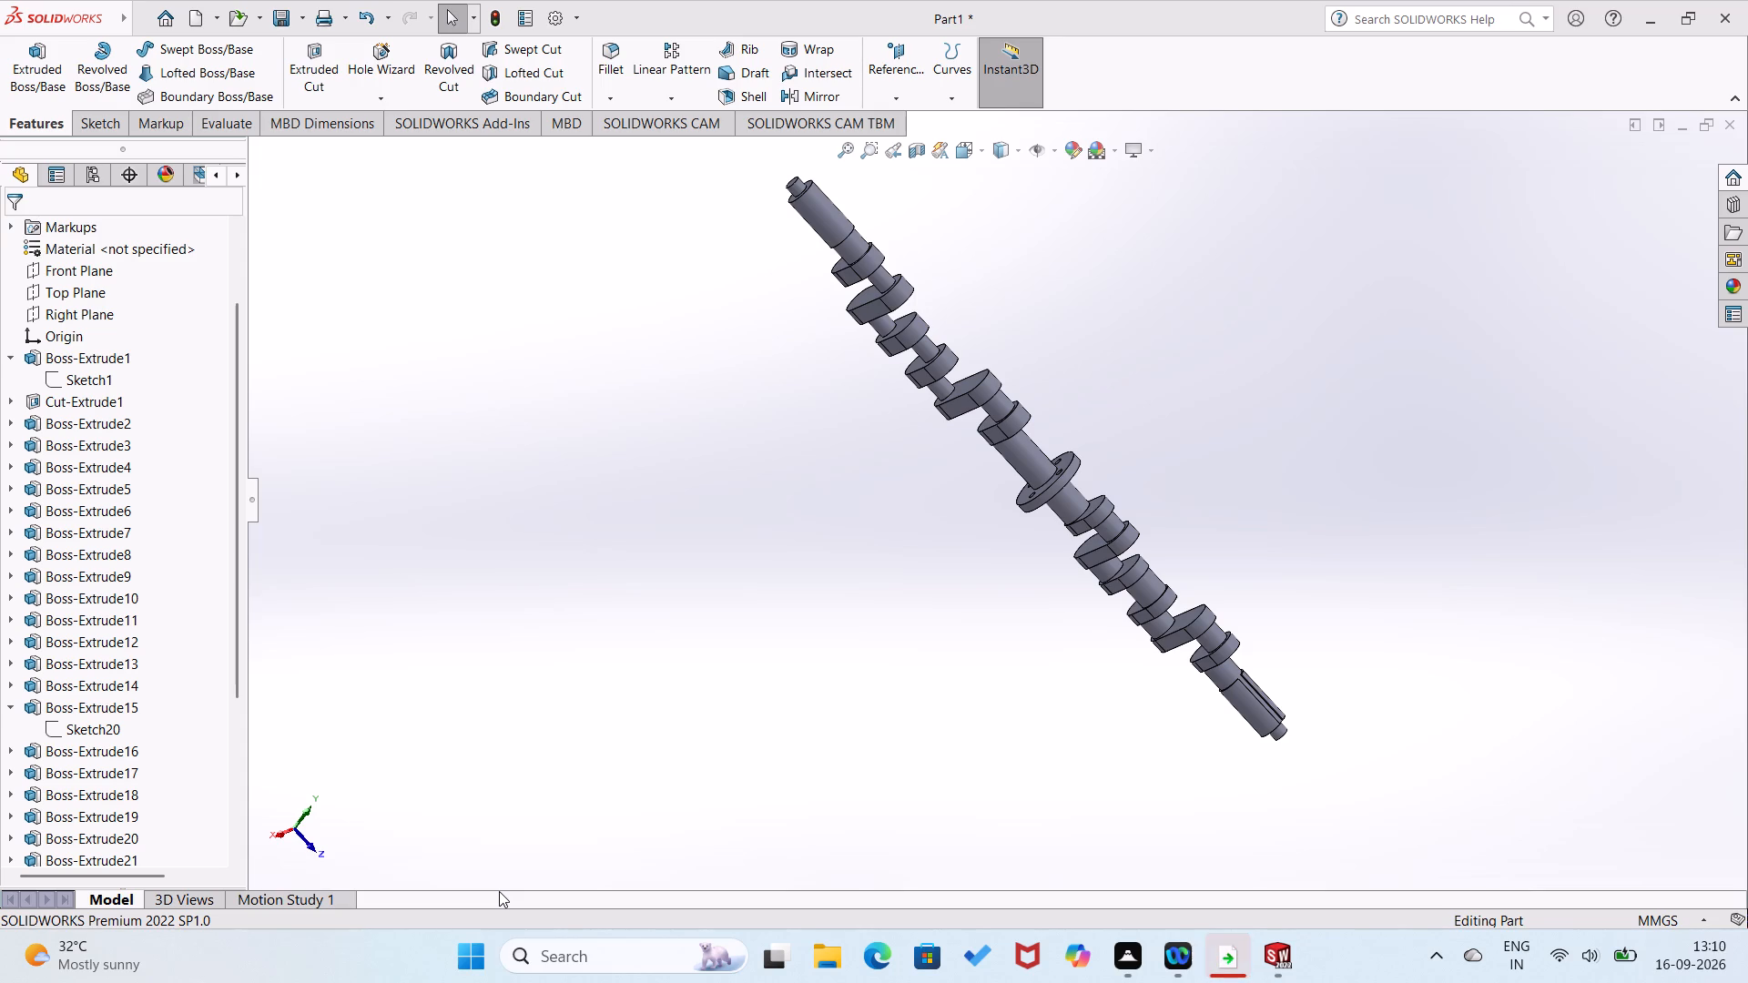
middle_click(691, 706)
scroll(691, 706, "up", 1)
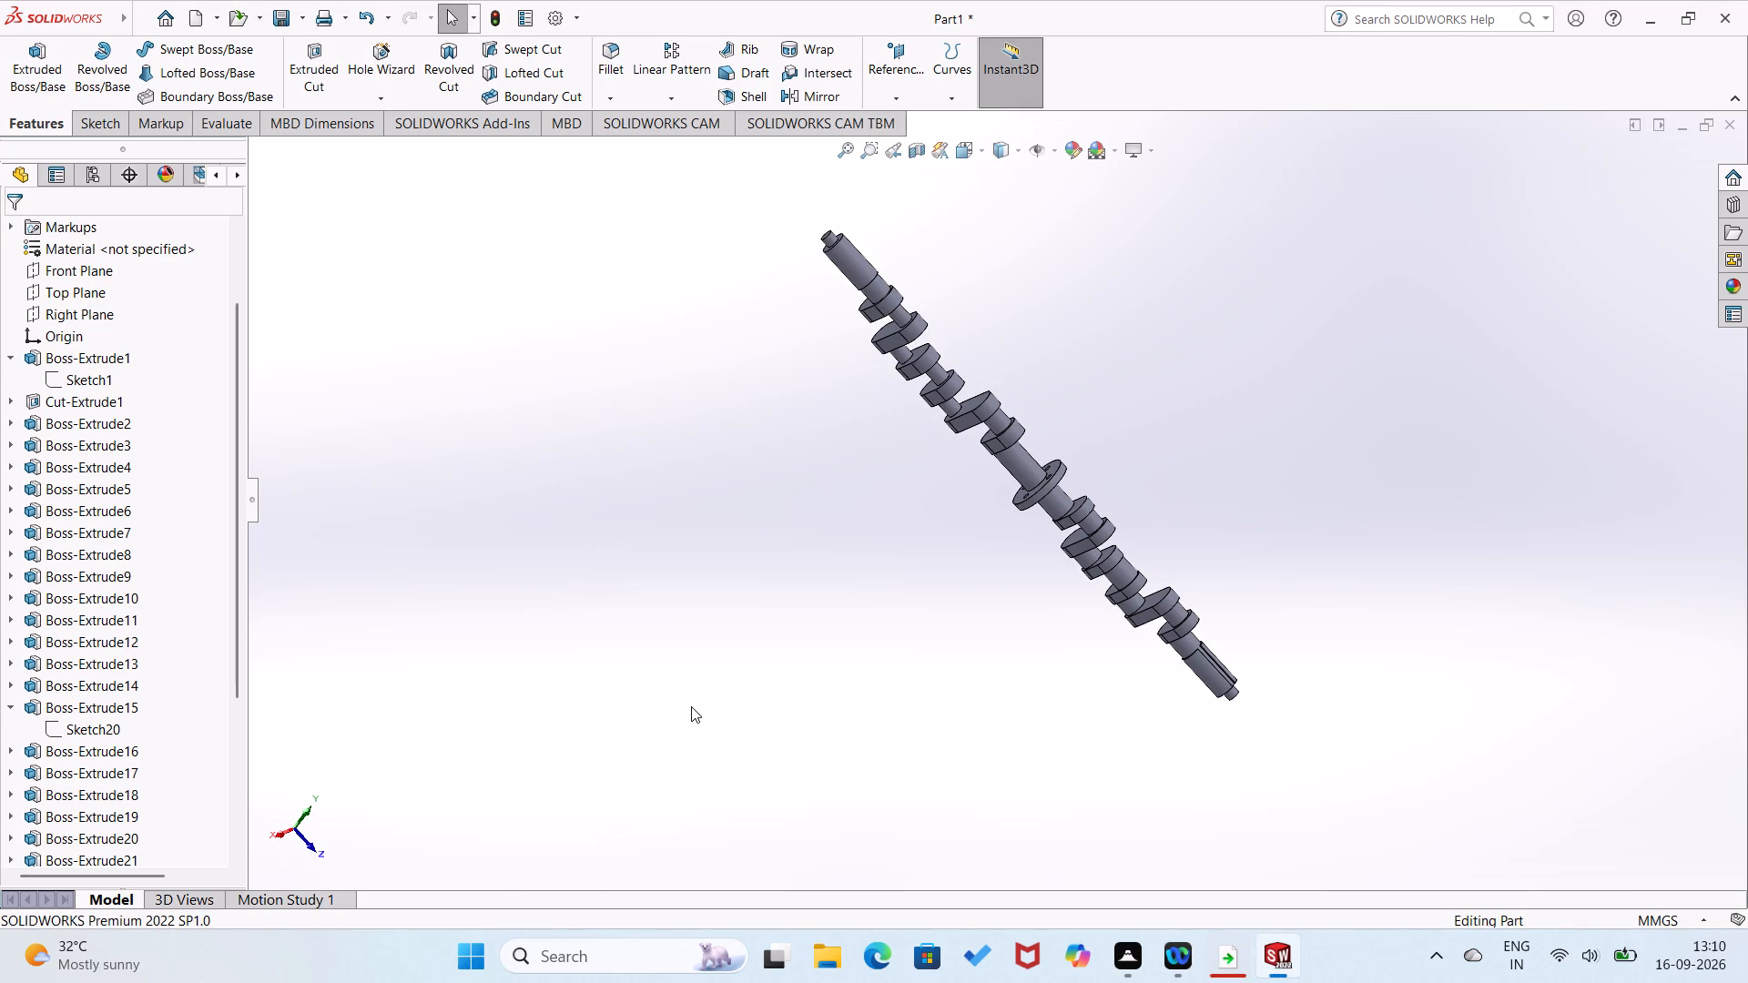
key("ctrl+7")
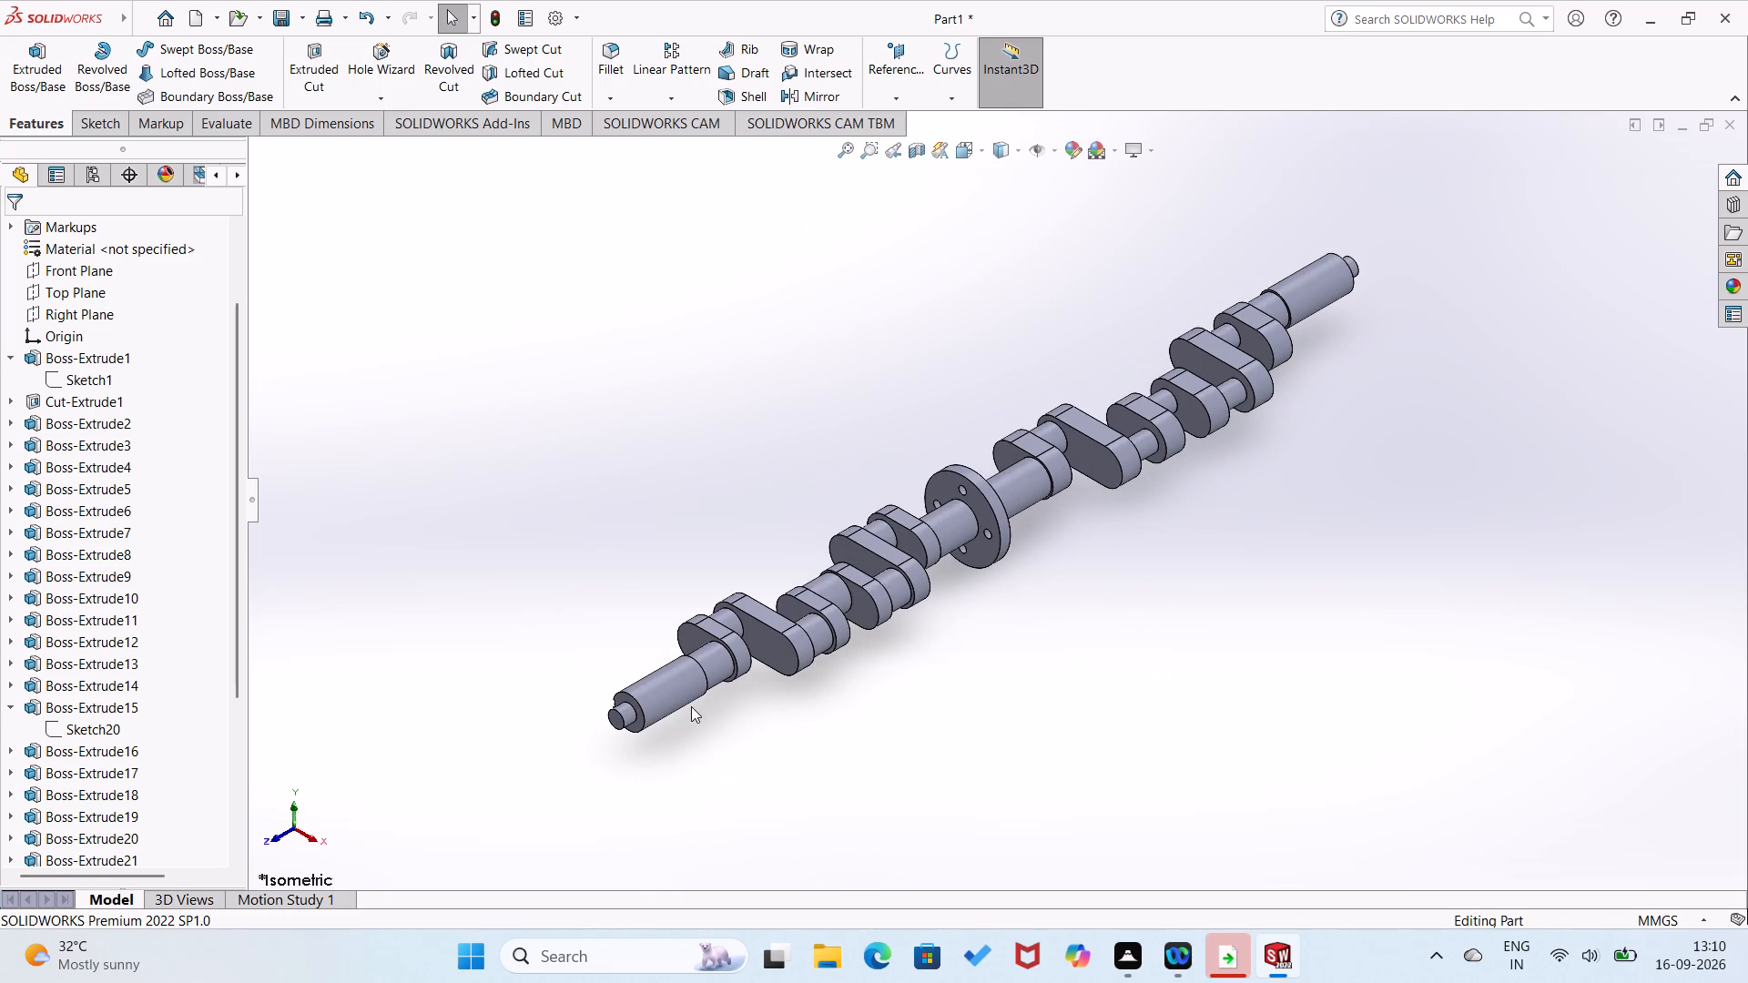
key("ctrl+s")
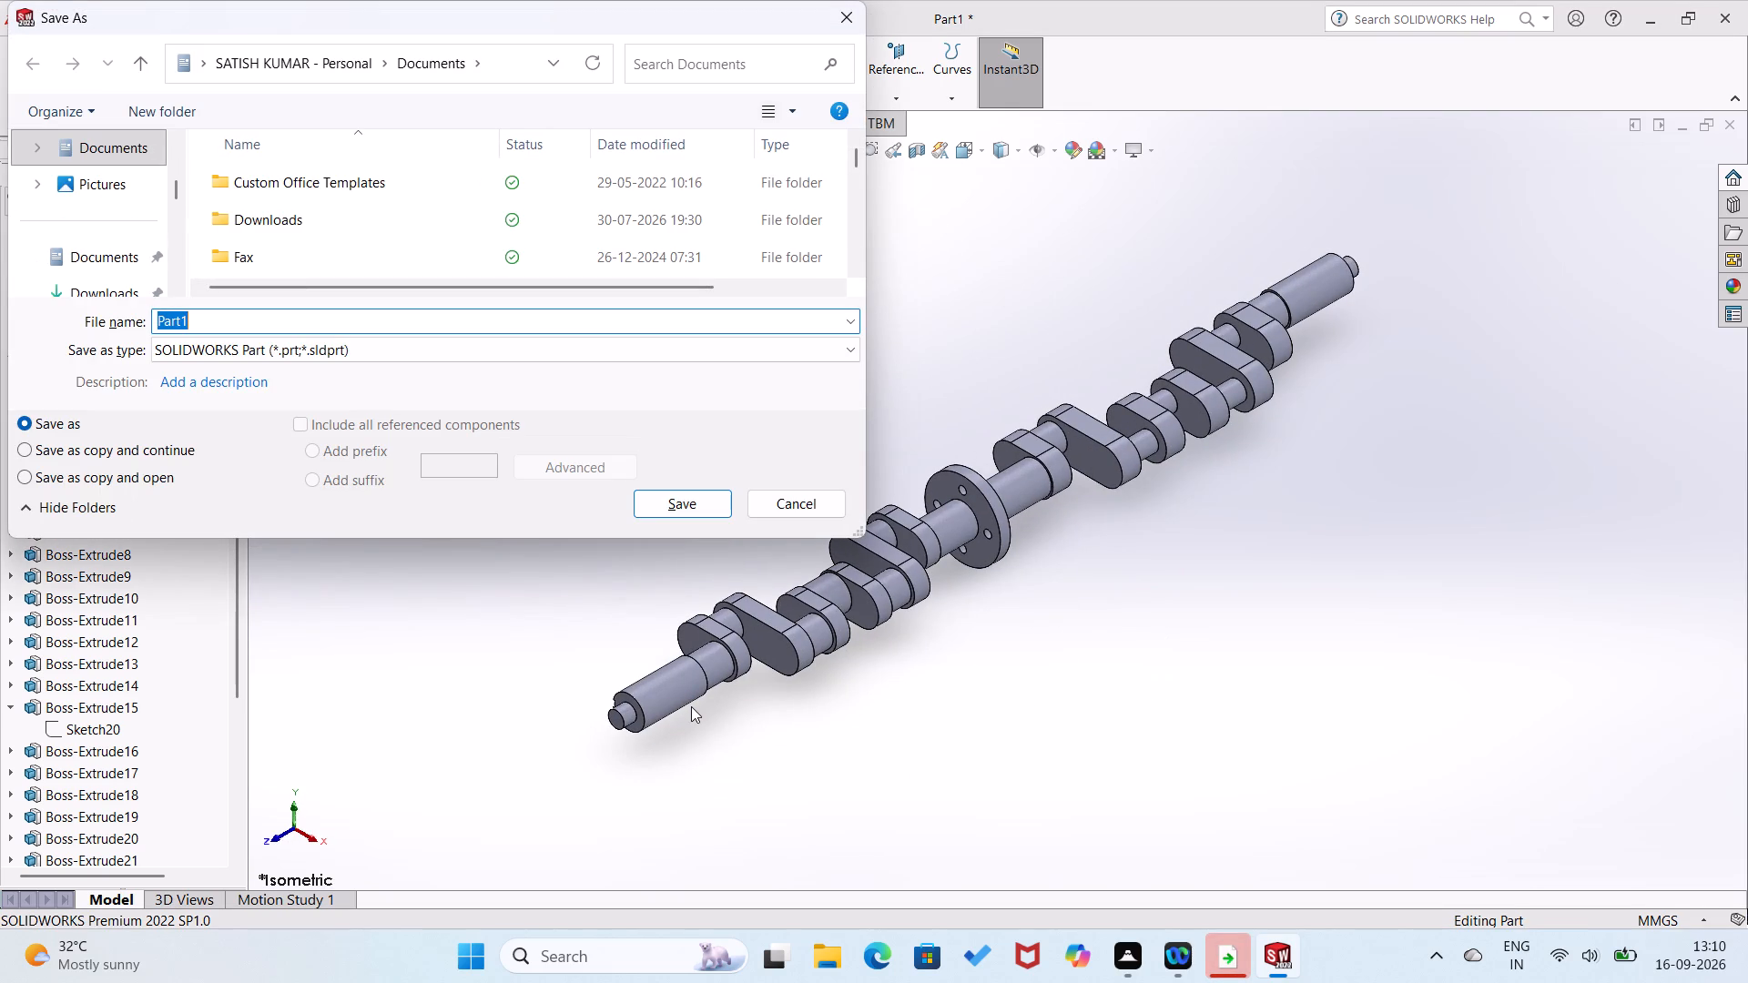
type("wed")
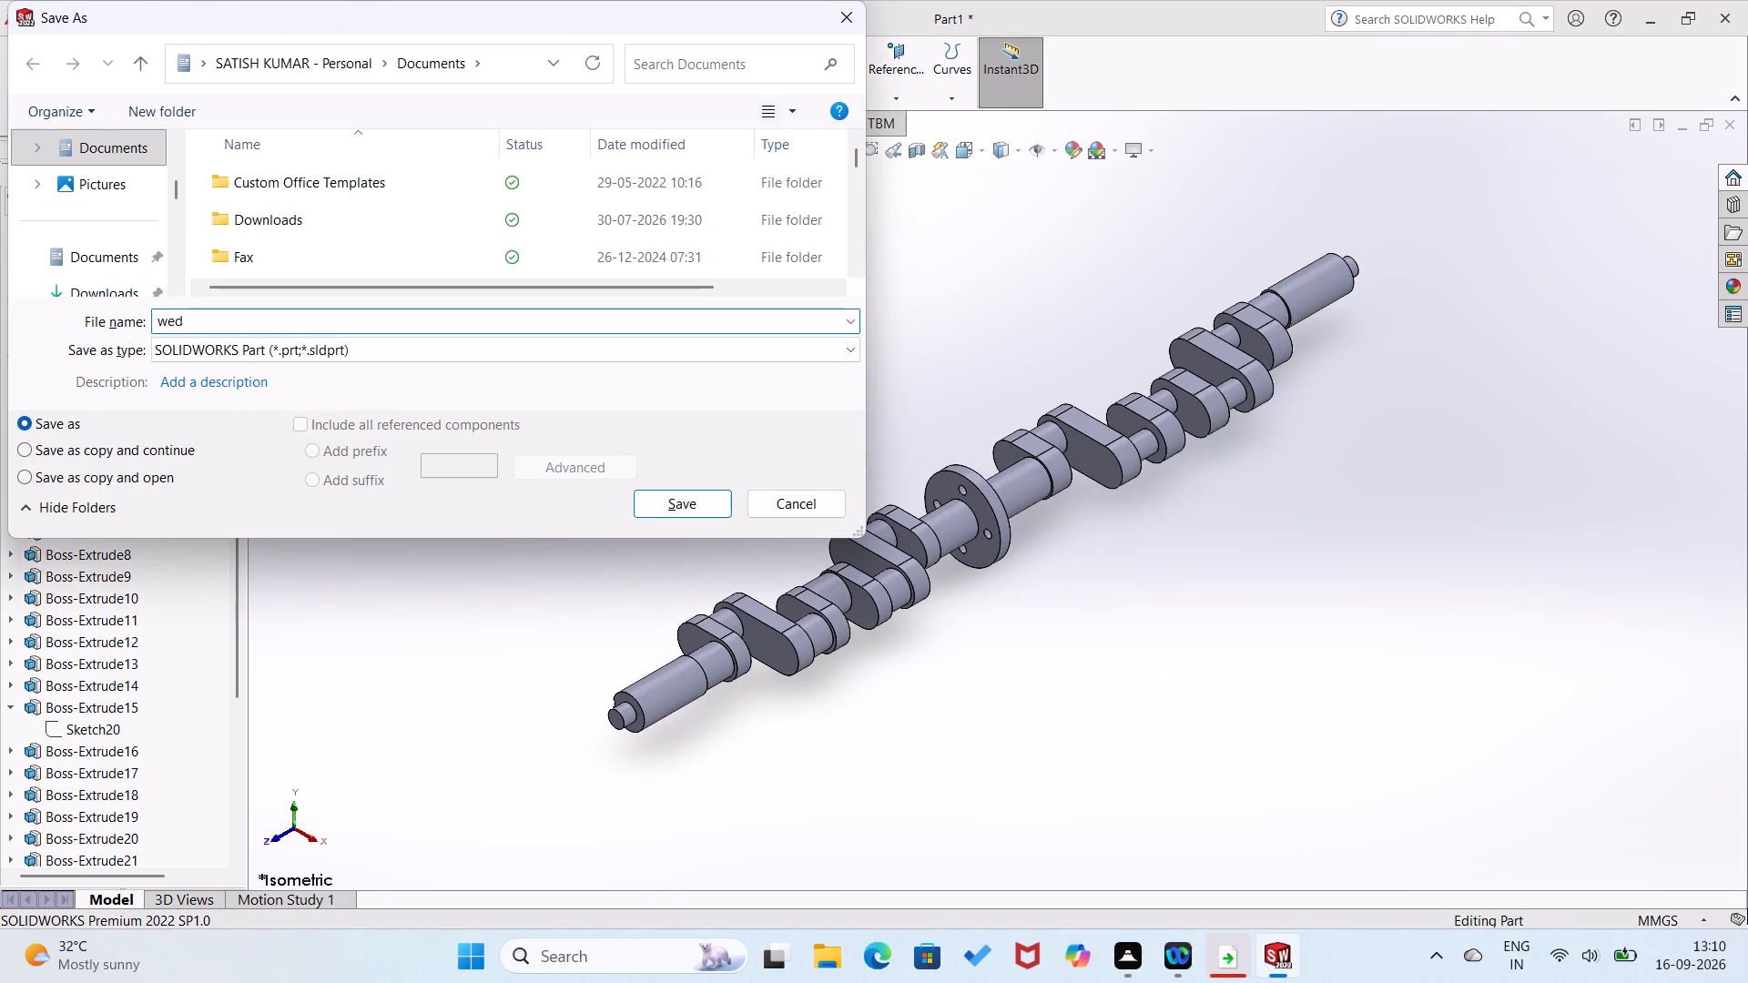
type("22")
left_click(675, 505)
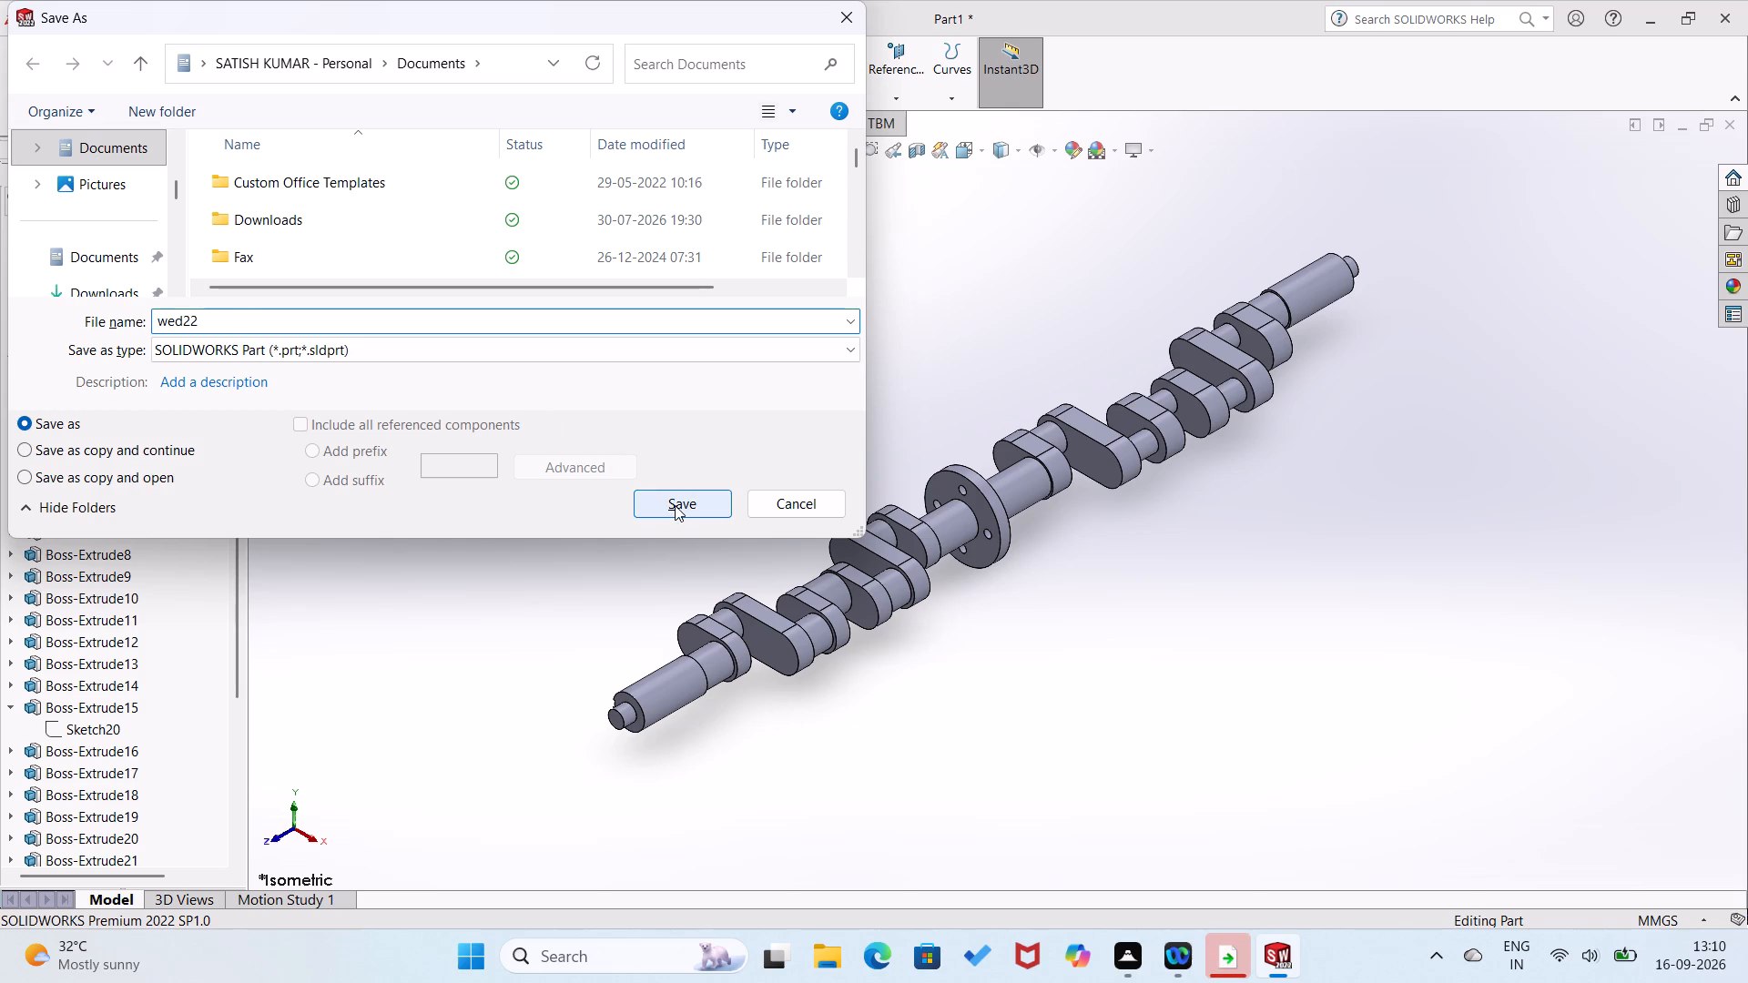